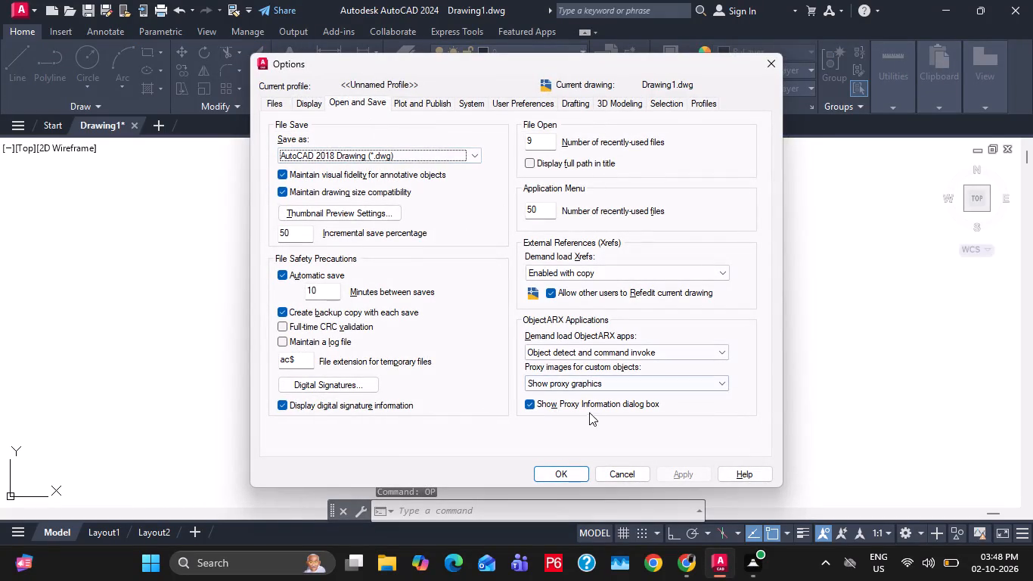
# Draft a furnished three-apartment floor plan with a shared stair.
# Accept the Options settings and close the dialog.
pyautogui.click(550, 468)
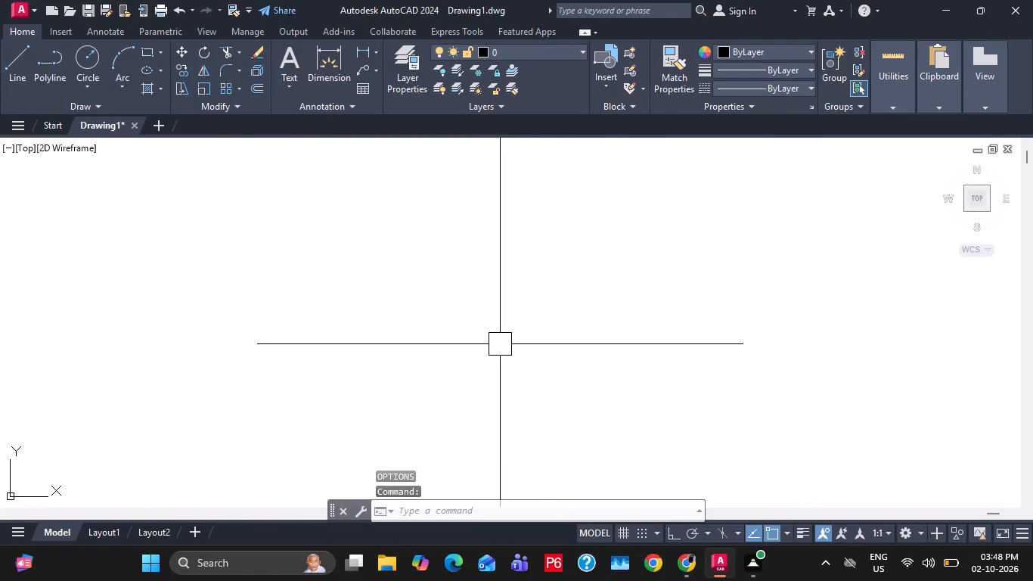
# Start saving the drawing and browse from the Desktop's FUJI folder through New folder (2) to the empty New folder.
pyautogui.hotkey('ctrl', 's')
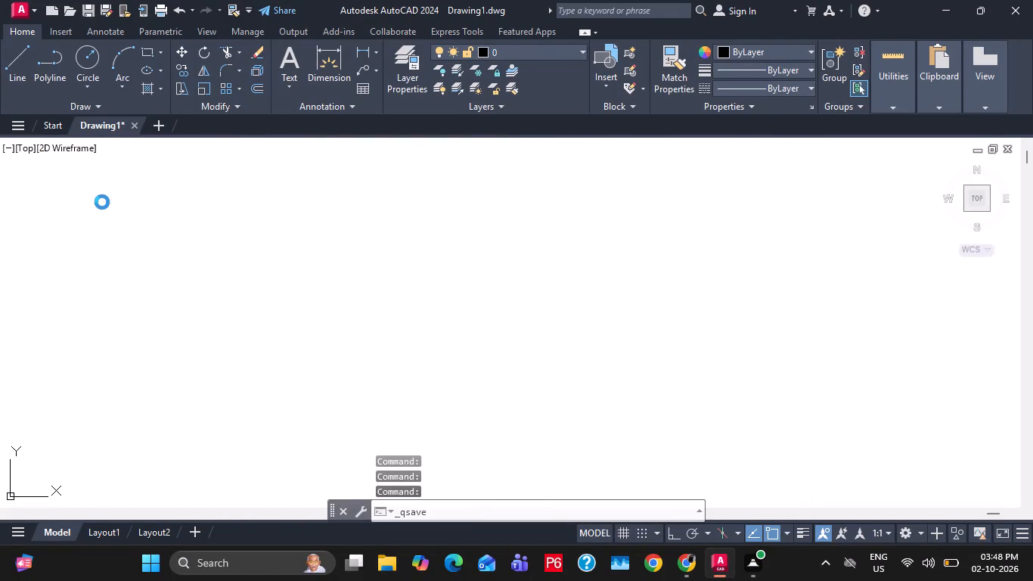
pyautogui.click(327, 241)
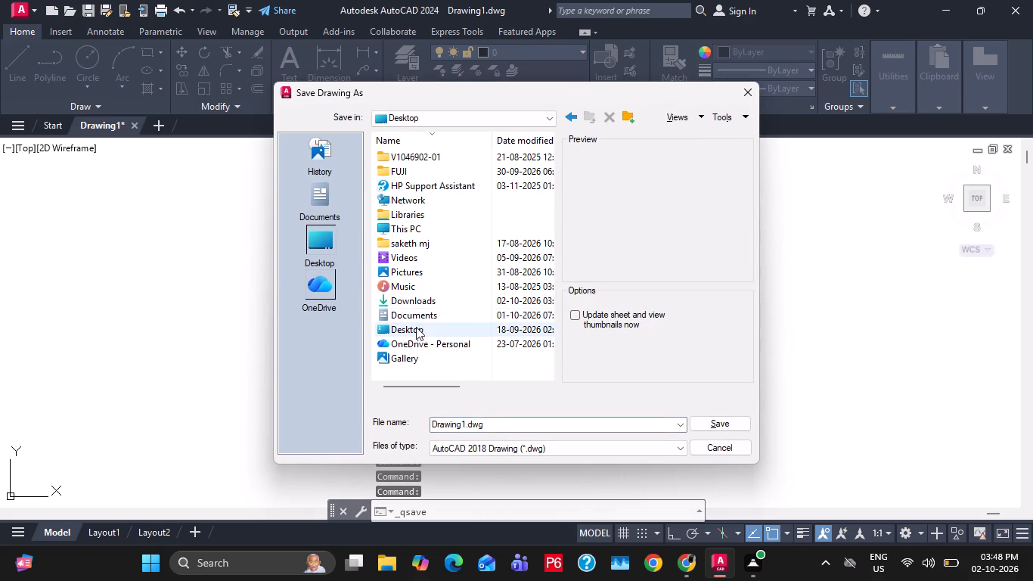
pyautogui.doubleClick(411, 167)
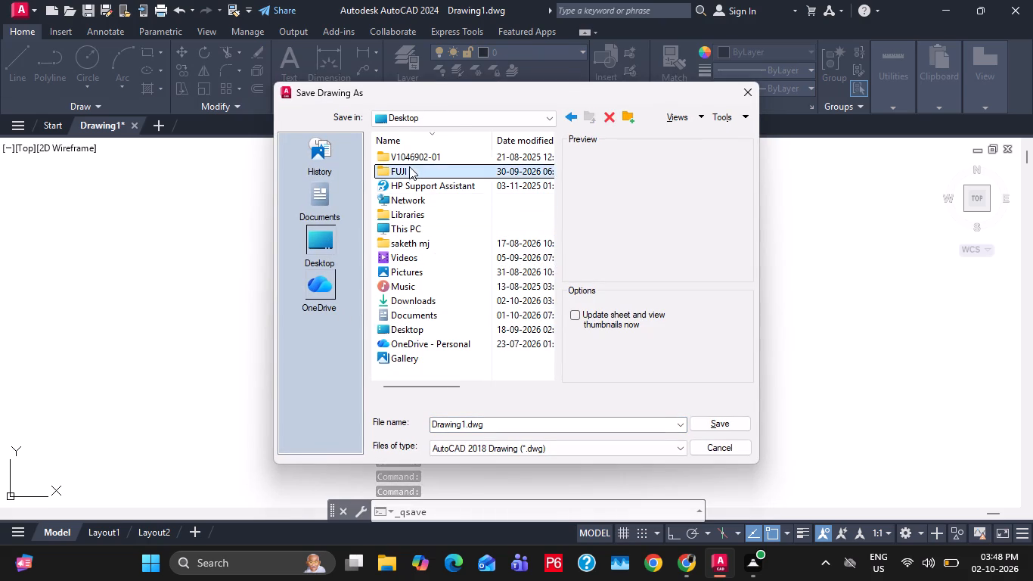
pyautogui.scroll(-2, 454, 329)
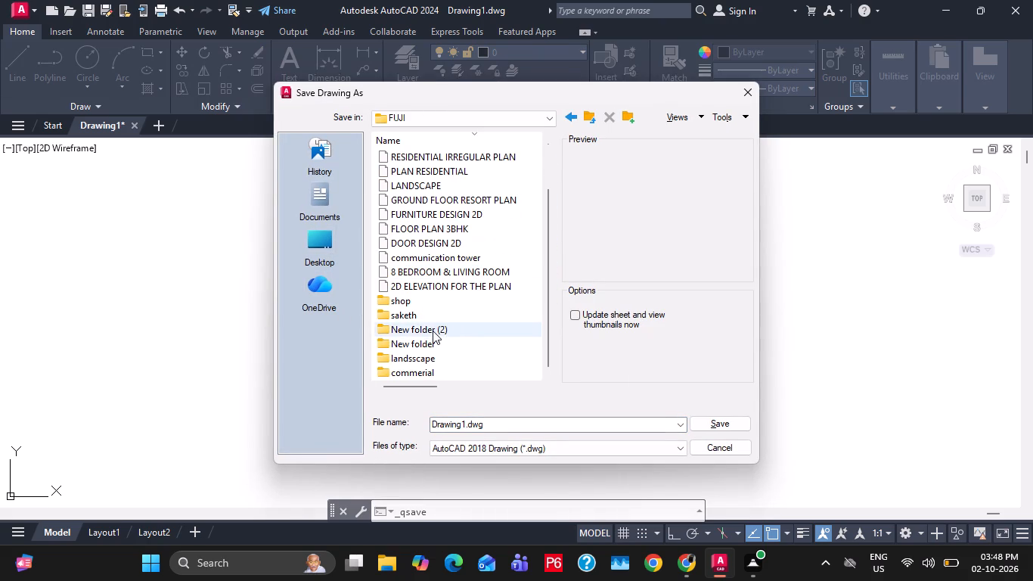
pyautogui.doubleClick(433, 331)
pyautogui.doubleClick(419, 166)
pyautogui.doubleClick(419, 156)
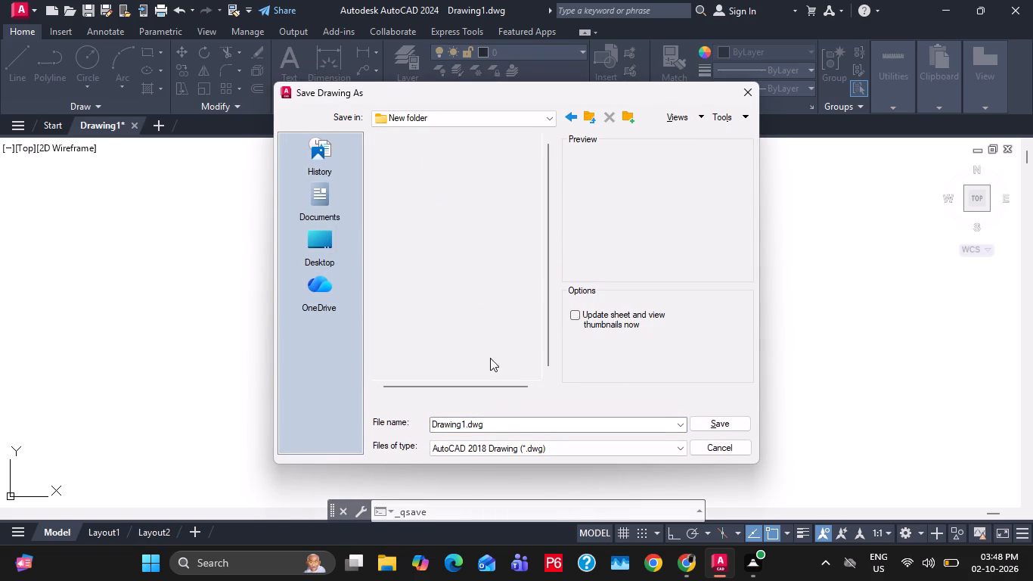
# Name the drawing APPARTMENT PLAN and save it in this folder as an AutoCAD 2018 drawing.
pyautogui.click(502, 425)
pyautogui.press('a')
pyautogui.press('p')
pyautogui.press('p')
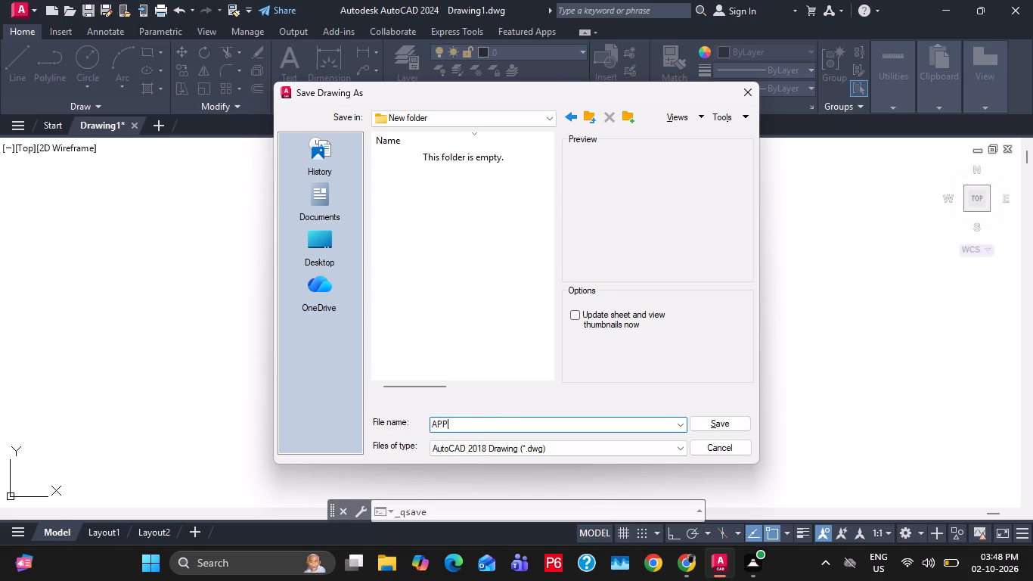
pyautogui.write('ARTM')
pyautogui.press('e')
pyautogui.write('NT')
pyautogui.write('PLAN')
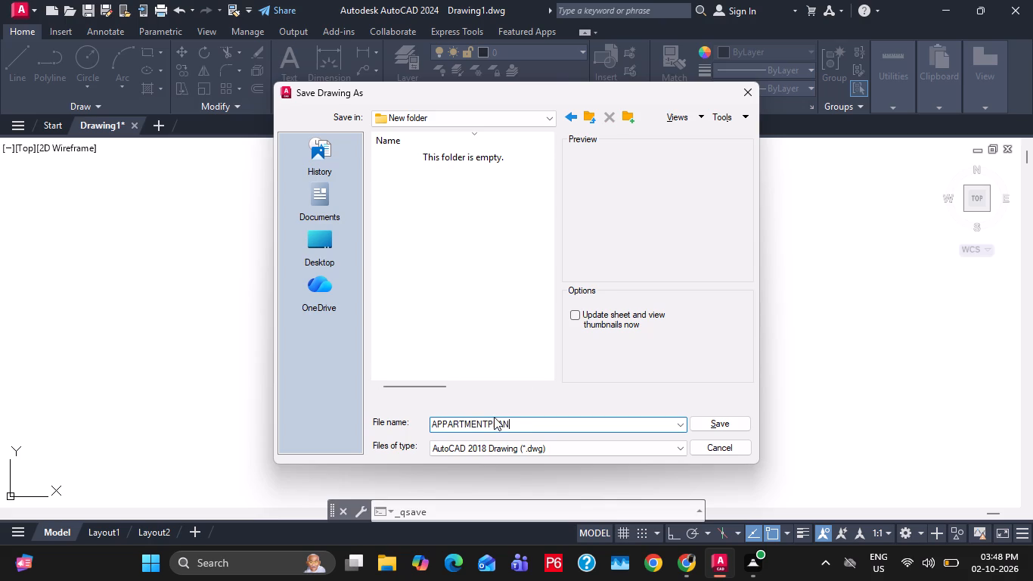
pyautogui.click(486, 424)
pyautogui.press('space')
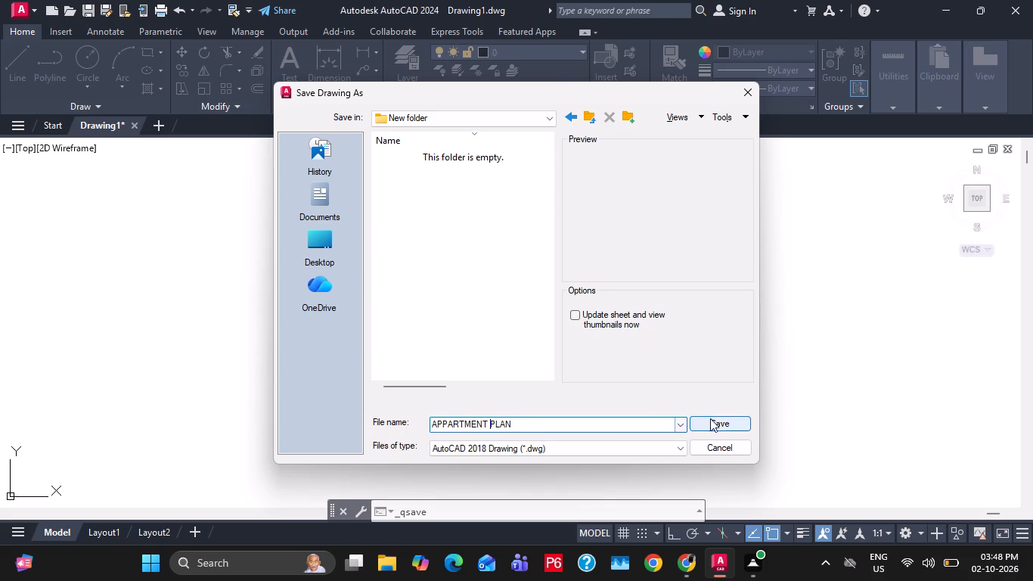
pyautogui.click(711, 418)
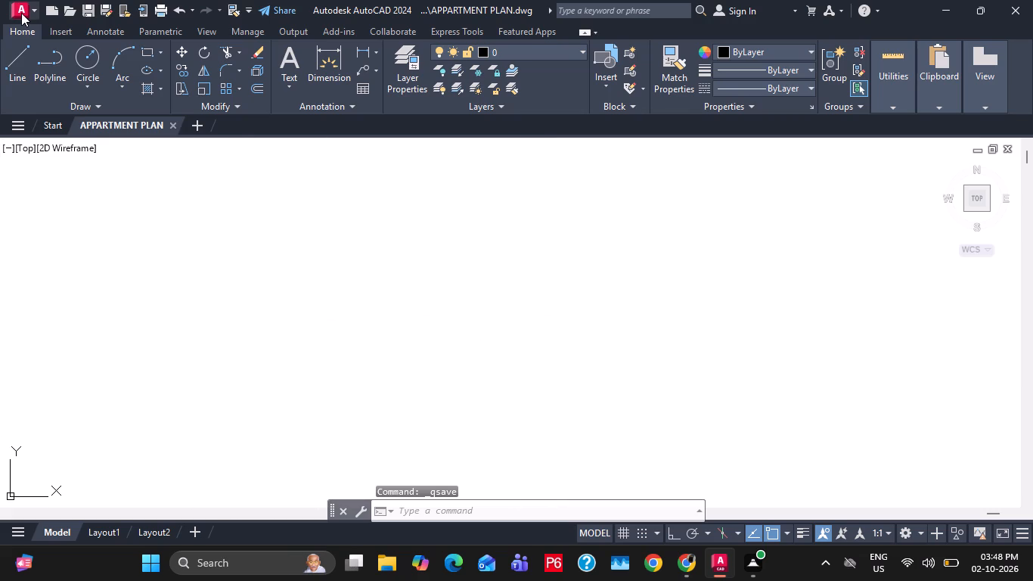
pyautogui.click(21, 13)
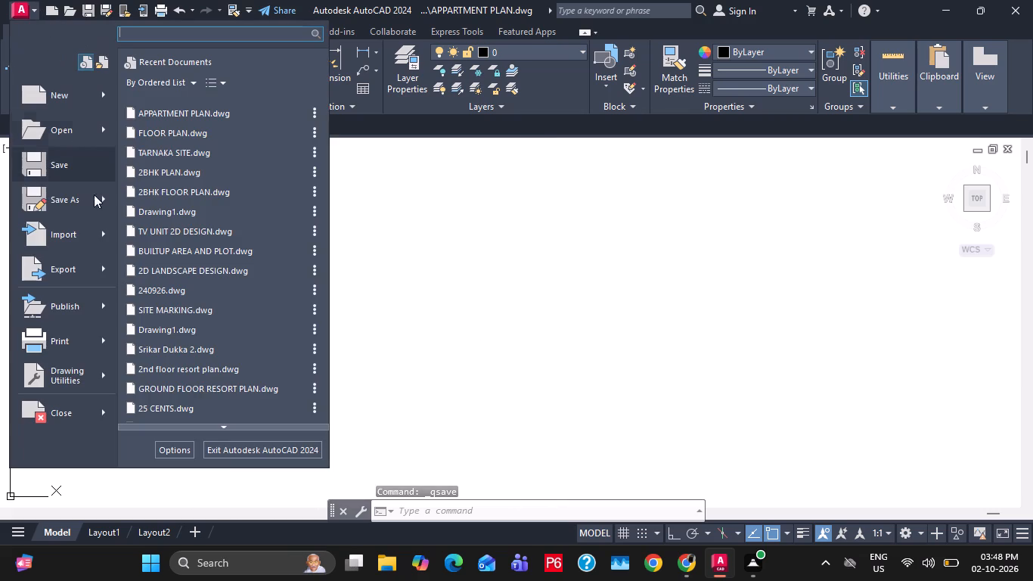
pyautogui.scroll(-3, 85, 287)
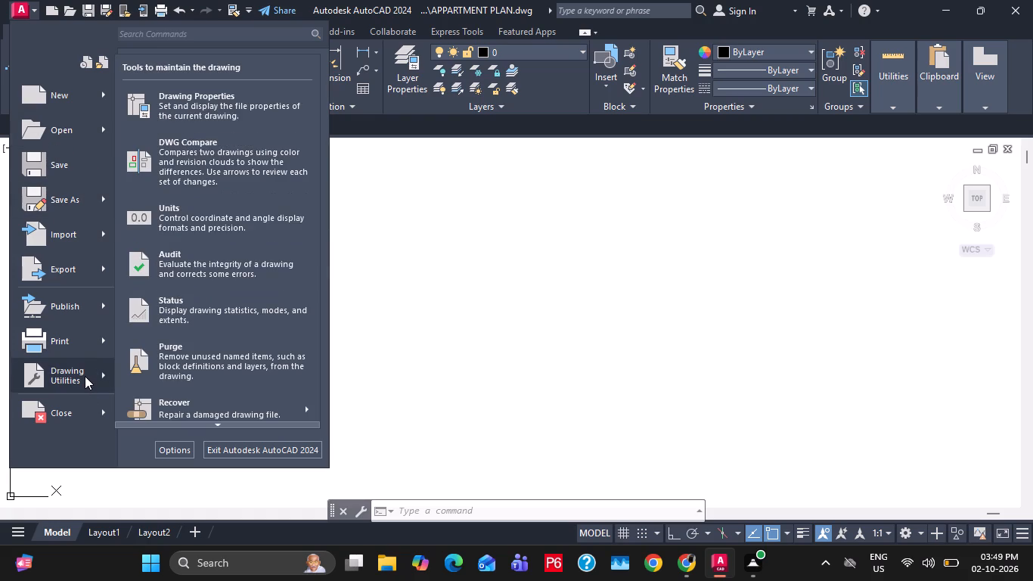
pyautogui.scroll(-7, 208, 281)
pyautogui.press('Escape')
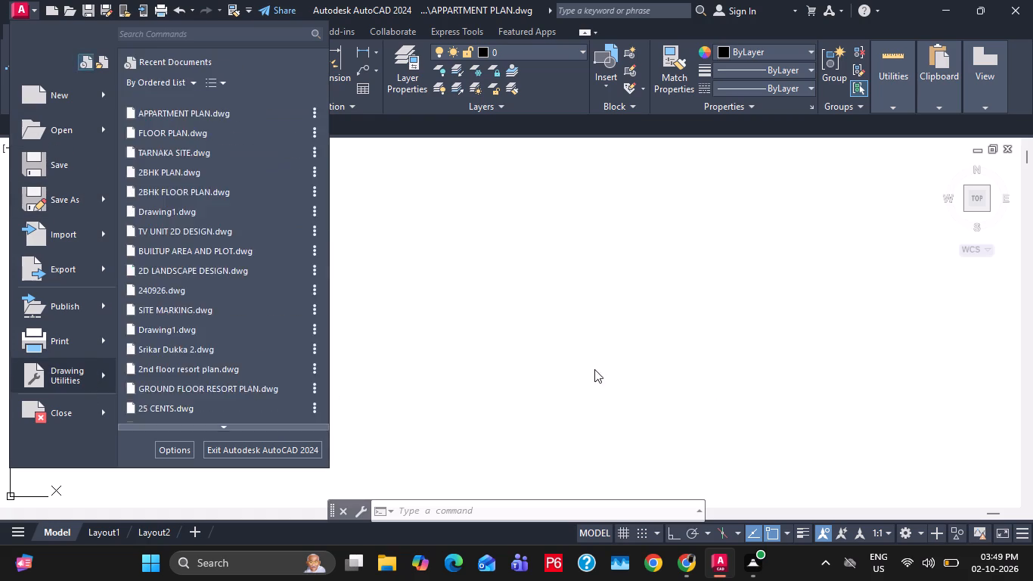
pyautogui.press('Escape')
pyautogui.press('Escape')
# Turn on the command log file with LOGFILEON.
pyautogui.write('LO')
pyautogui.press('g')
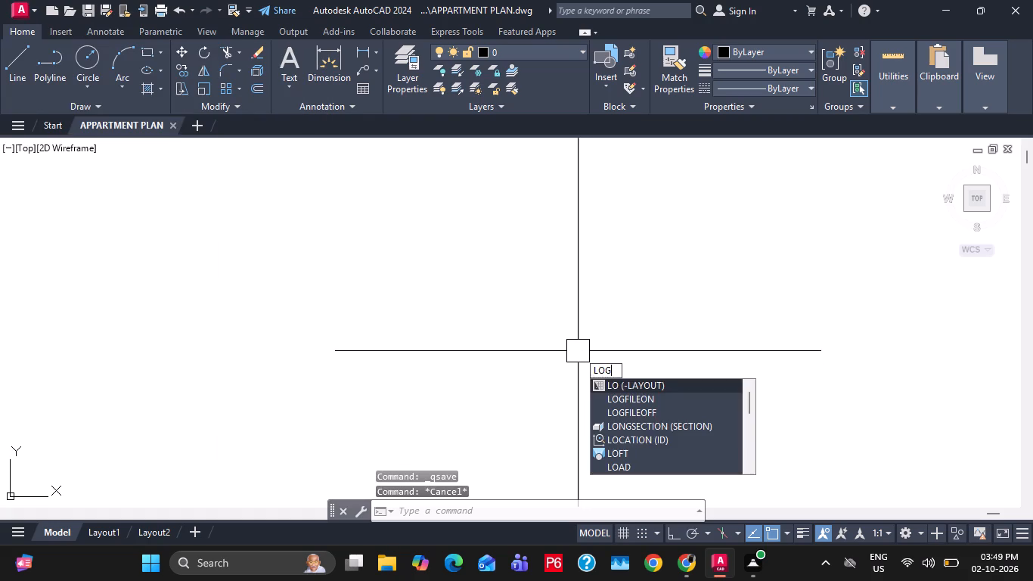
pyautogui.click(644, 387)
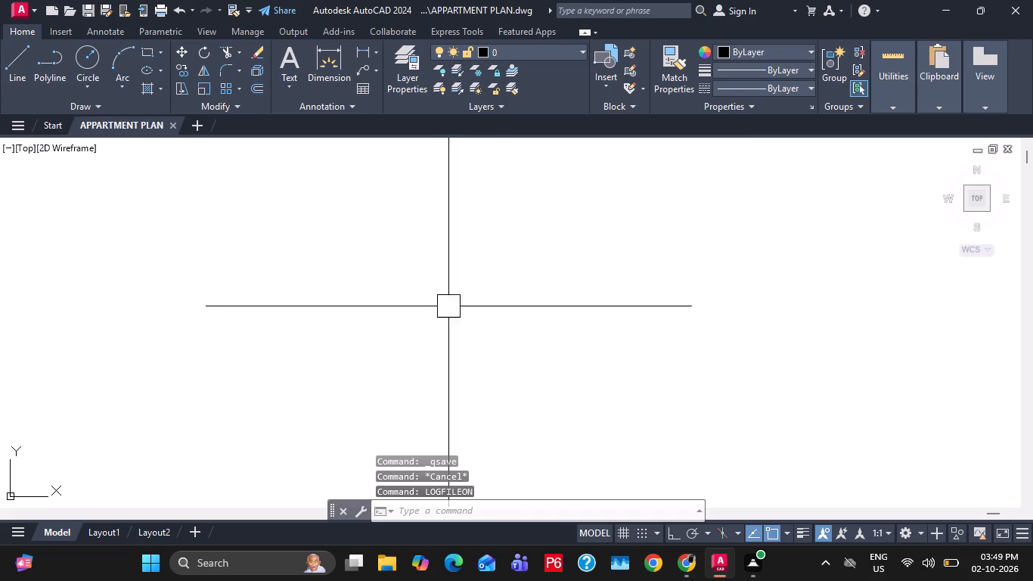
# Set the drawing units to Engineering length with 0'-0.0" precision and Inches as the insertion scale.
pyautogui.moveTo(445, 296); pyautogui.dragTo(431, 346, button='middle')
pyautogui.press('u')
pyautogui.write('N')
pyautogui.press('space')
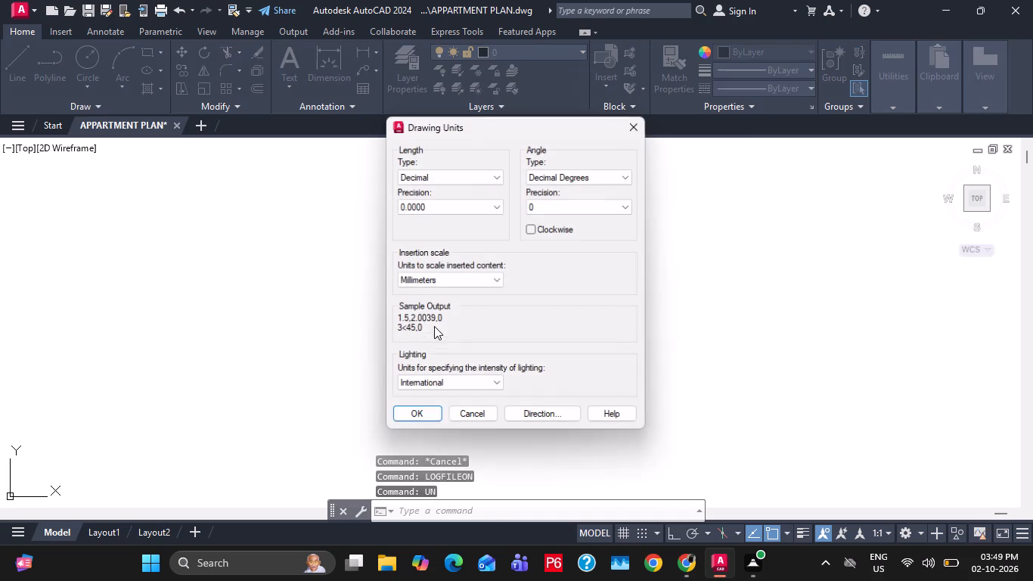
pyautogui.click(477, 173)
pyautogui.click(461, 213)
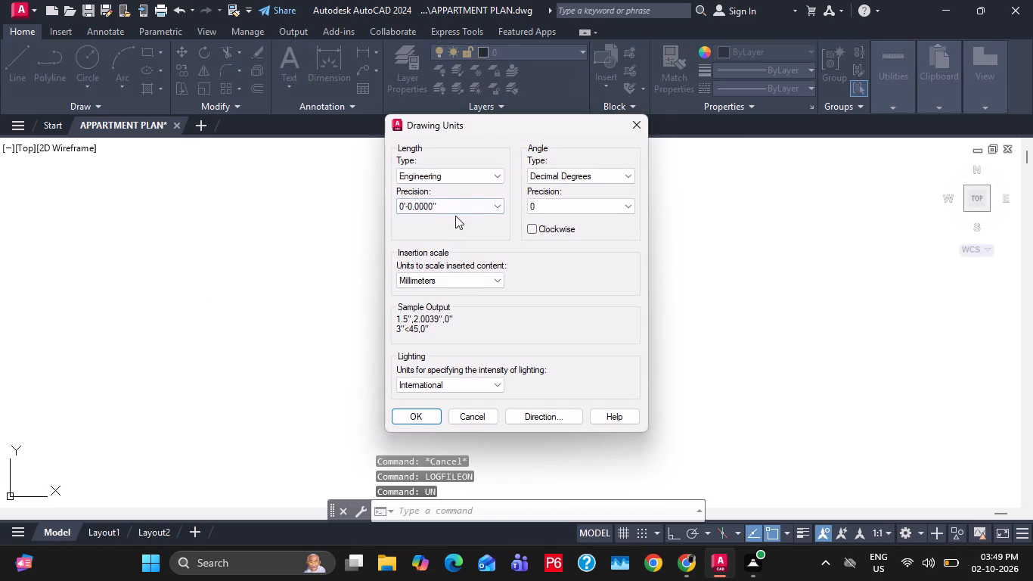
pyautogui.click(455, 213)
pyautogui.click(442, 234)
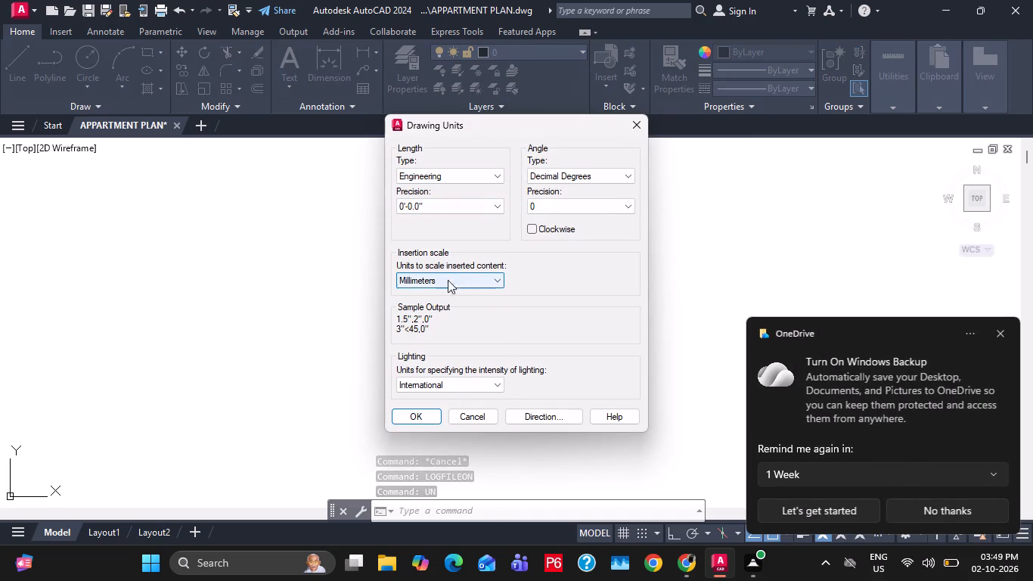
pyautogui.click(448, 282)
pyautogui.click(429, 299)
pyautogui.click(426, 416)
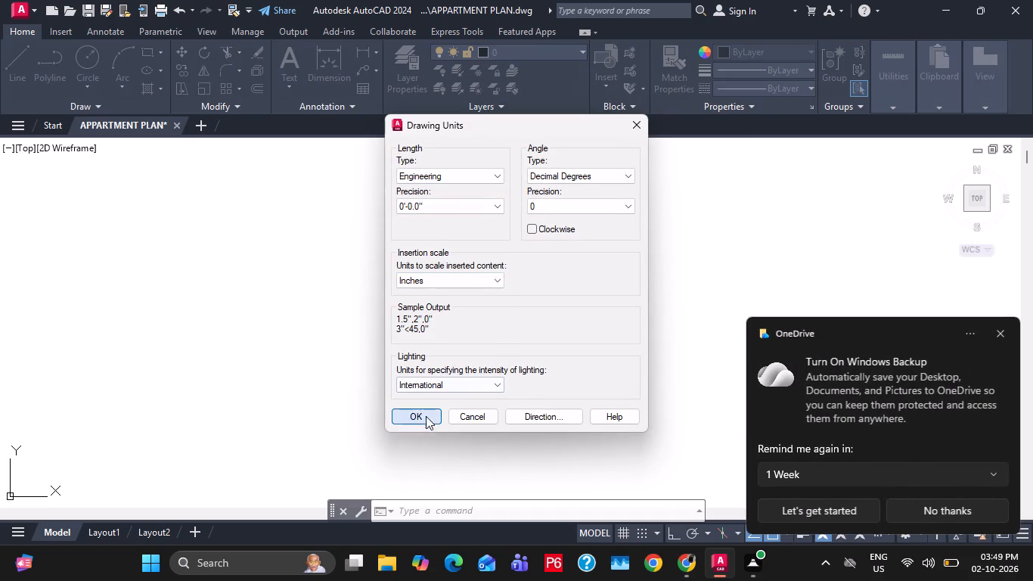
# Open the recent drawing FLOOR PLAN.dwg.
pyautogui.click(14, 2)
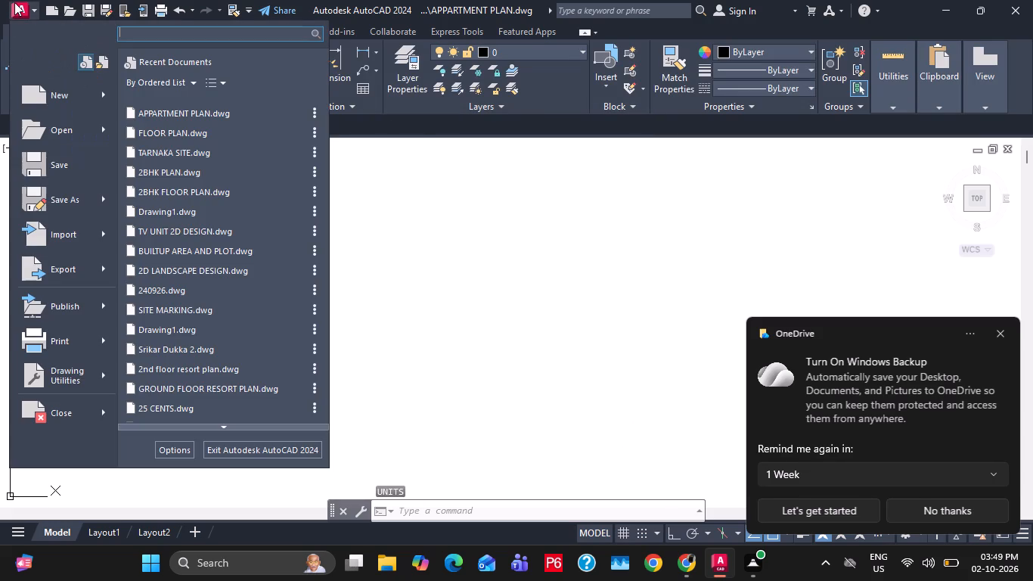
pyautogui.click(163, 136)
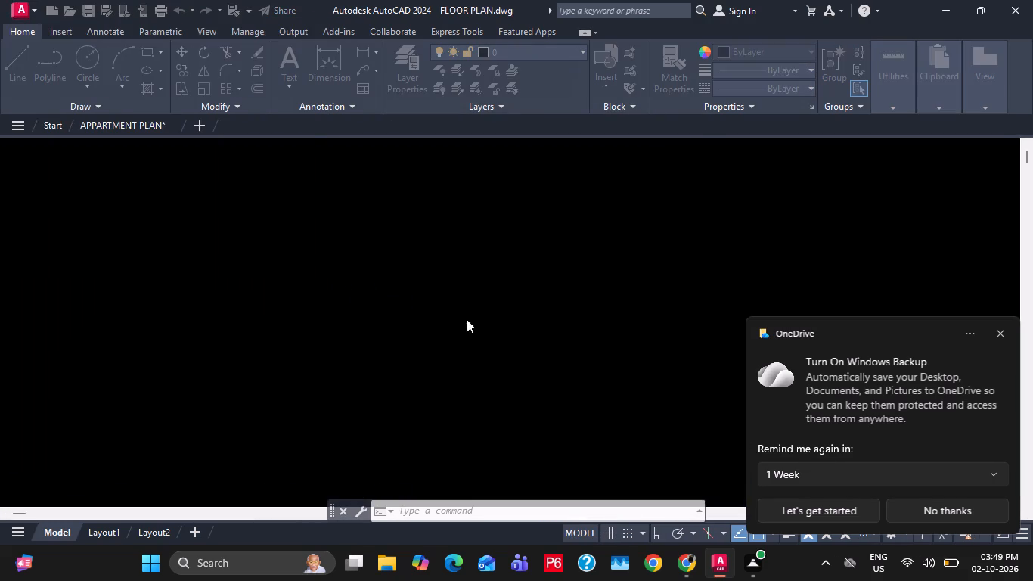
pyautogui.click(433, 300)
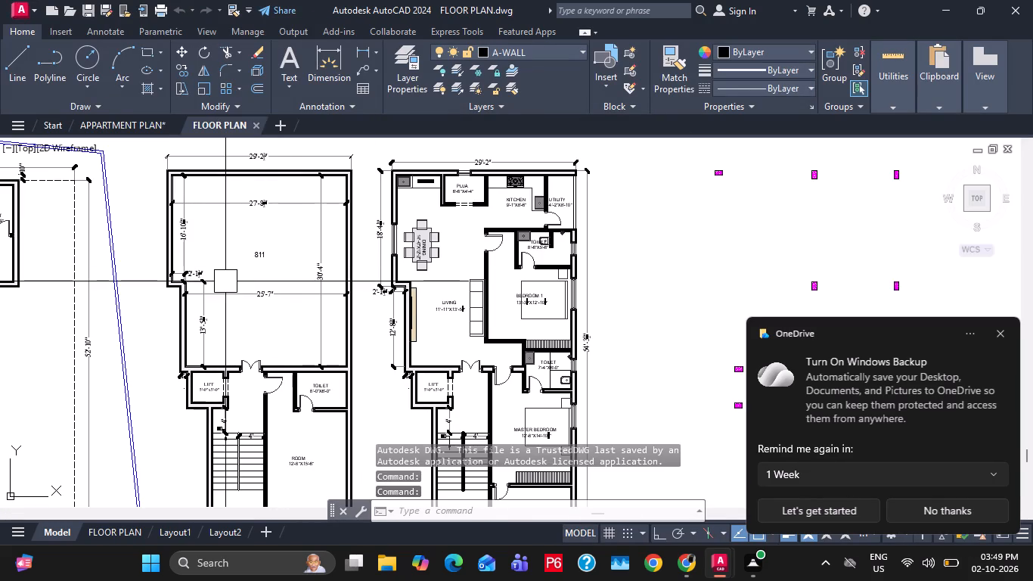
# Copy the upper horizontal dimension inside room 811 and paste it into the APPARTMENT PLAN drawing.
pyautogui.click(248, 197)
pyautogui.hotkey('ctrl', 'c')
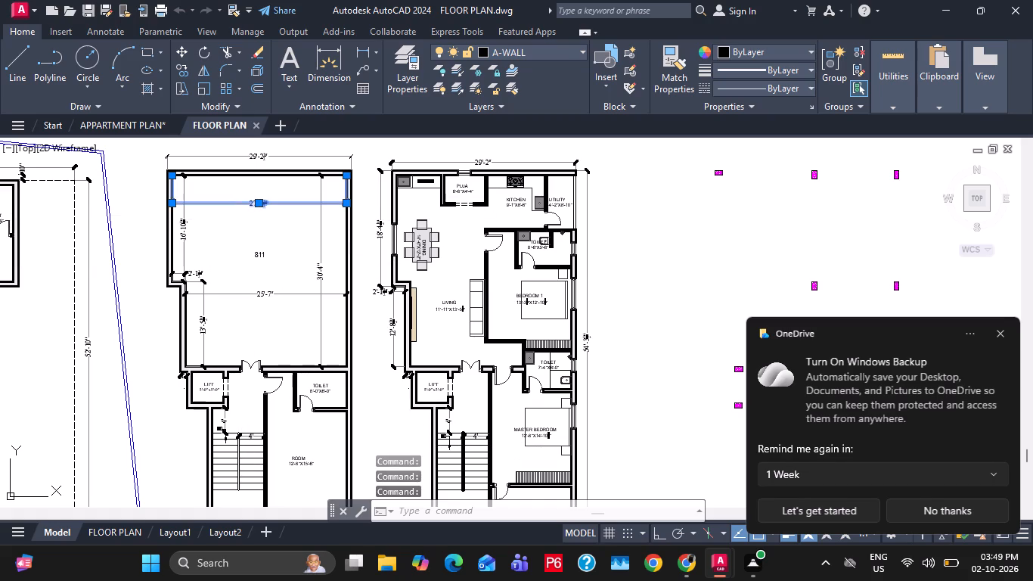
pyautogui.click(147, 123)
pyautogui.hotkey('ctrl', 'v')
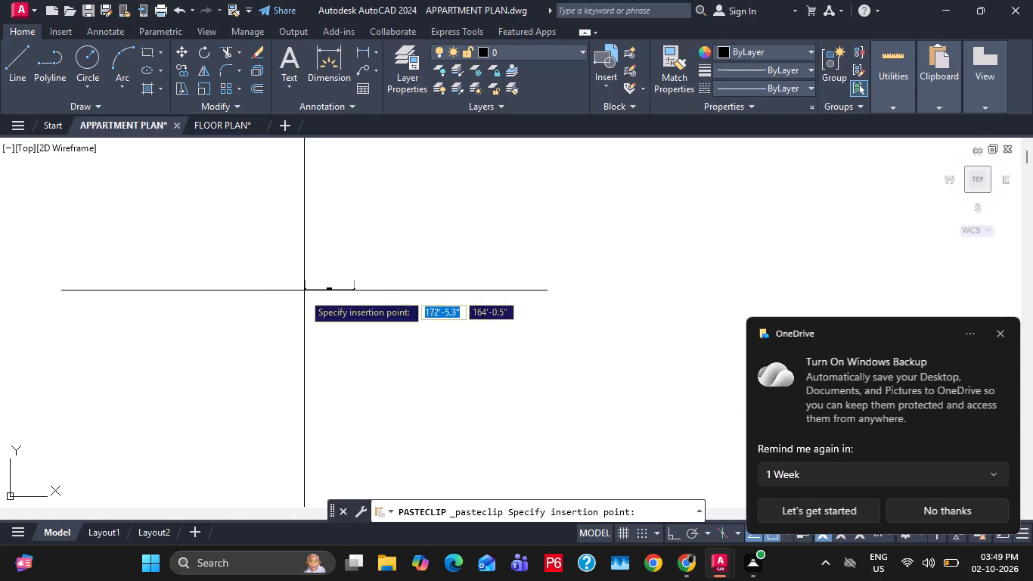
pyautogui.click(299, 298)
pyautogui.scroll(5, 313, 300)
pyautogui.scroll(-2, 340, 292)
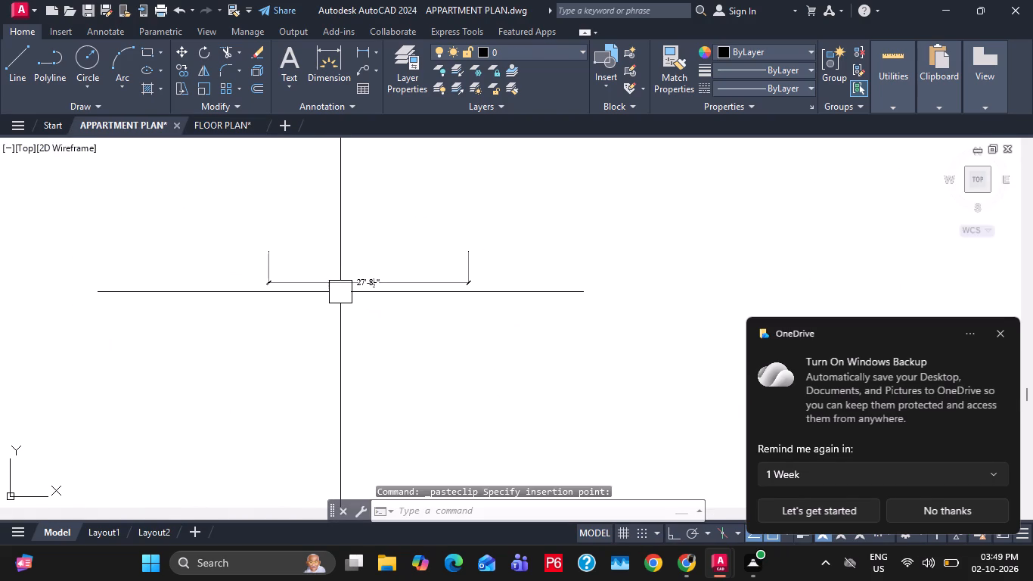
# Make Siddhuu the current dimension style.
pyautogui.write('D')
pyautogui.press('space')
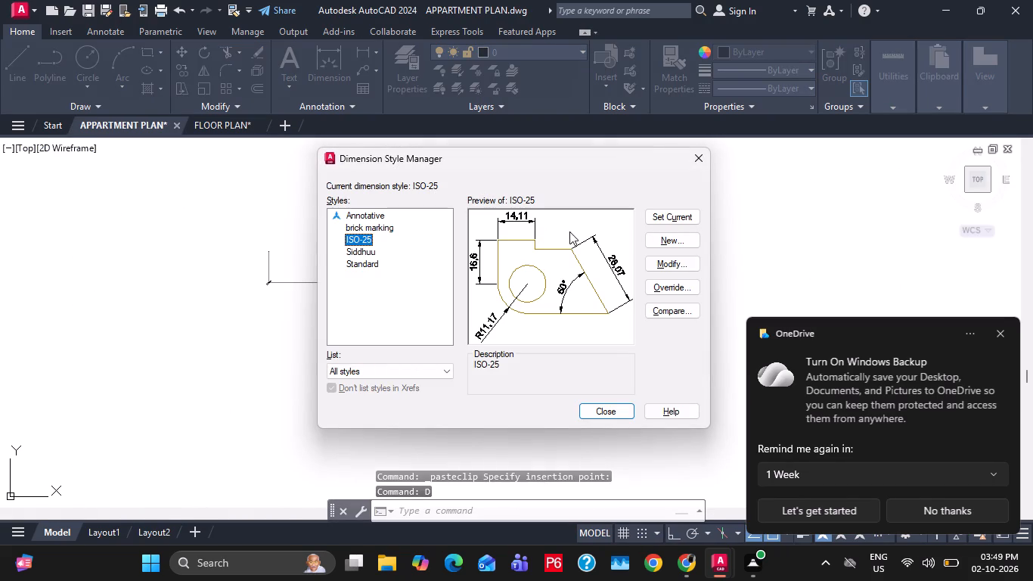
pyautogui.doubleClick(365, 249)
pyautogui.tripleClick(665, 214)
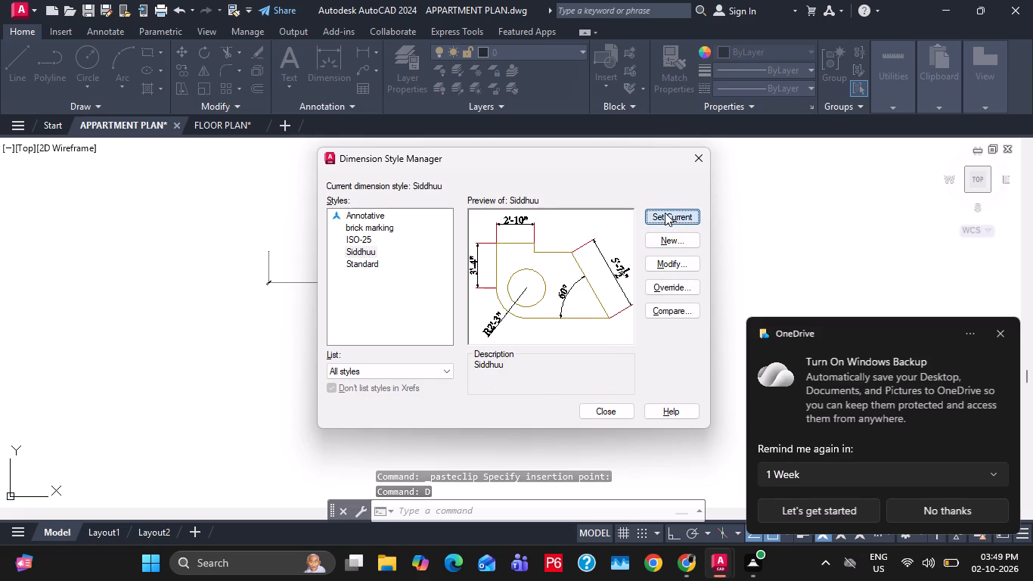
pyautogui.click(616, 413)
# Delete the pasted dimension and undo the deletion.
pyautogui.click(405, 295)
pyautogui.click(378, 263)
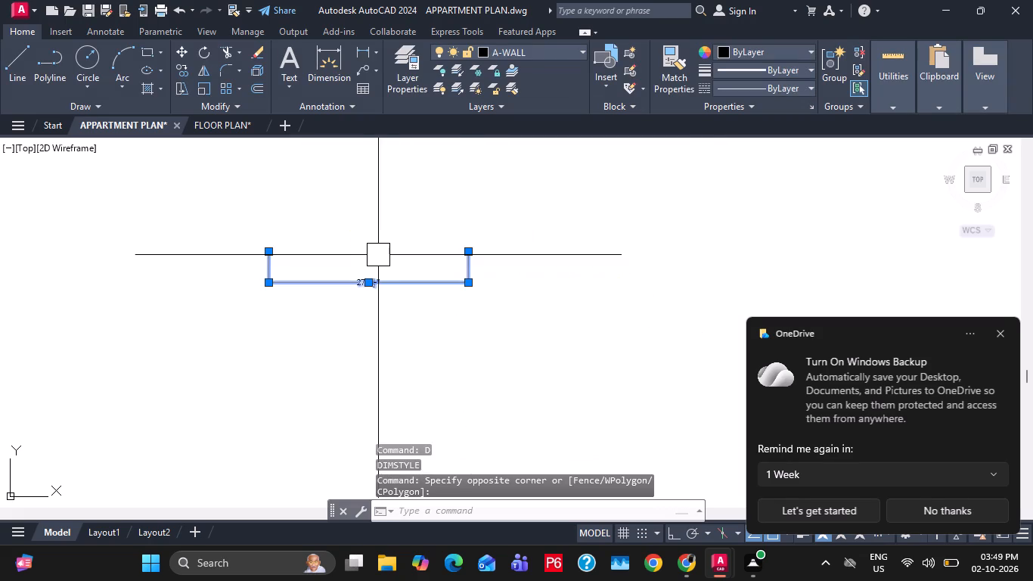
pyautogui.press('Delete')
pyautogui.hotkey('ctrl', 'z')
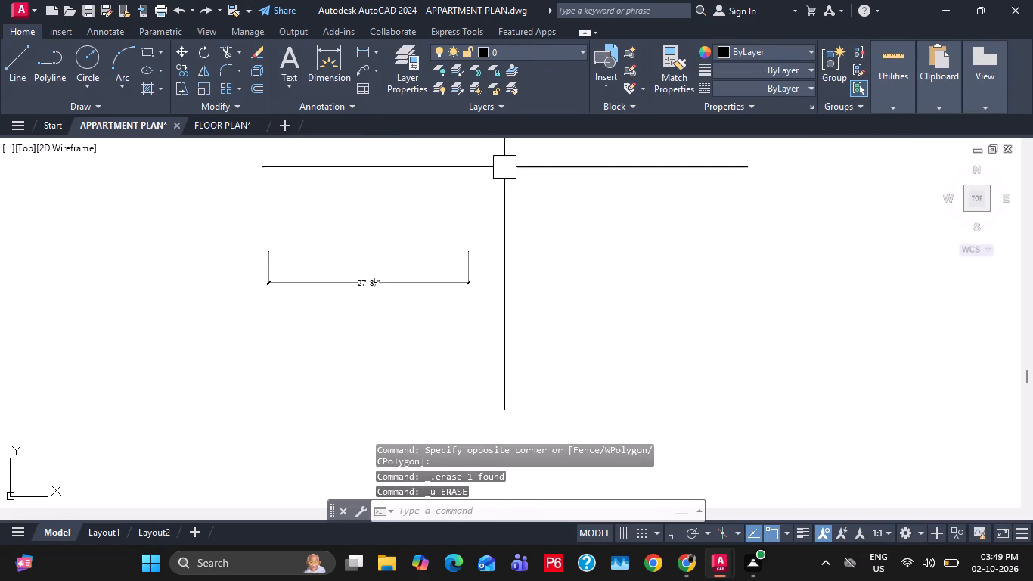
# Make A-WALL the current layer.
pyautogui.scroll(-1, 467, 190)
pyautogui.click(516, 54)
pyautogui.click(524, 89)
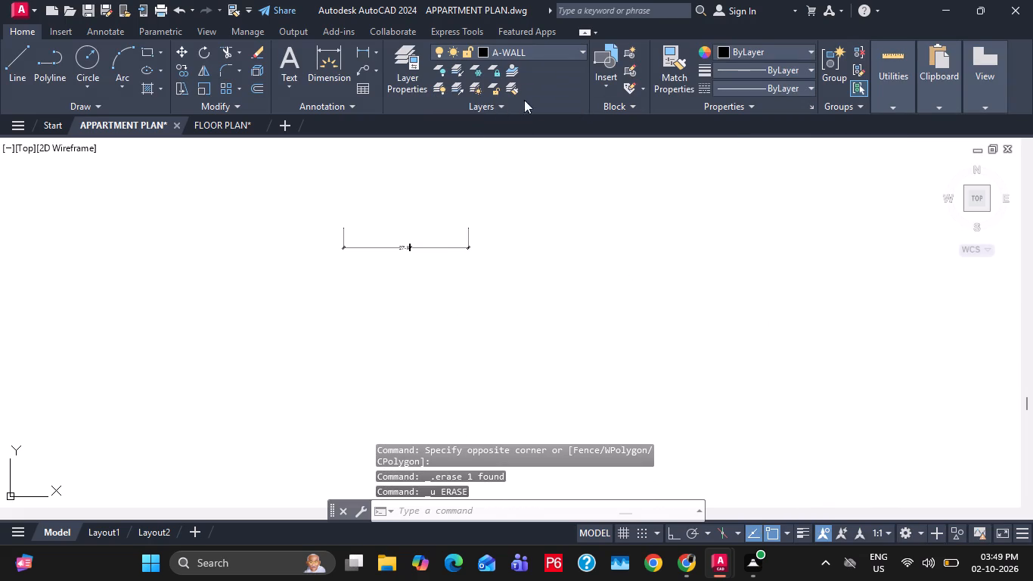
pyautogui.press('Escape')
pyautogui.press('Escape')
# Draw a short, steeply slanted line beside the pasted dimension on the A-WALL layer.
pyautogui.moveTo(569, 247); pyautogui.dragTo(543, 269, button='middle')
pyautogui.press('l')
pyautogui.press('space')
pyautogui.click(491, 232)
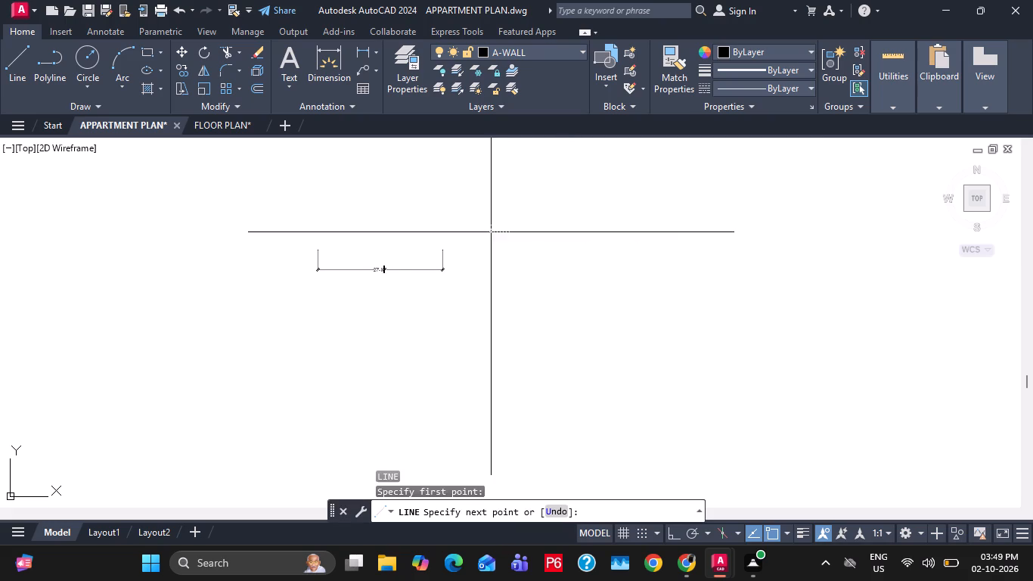
pyautogui.click(503, 300)
pyautogui.press('Escape')
pyautogui.press('Escape')
pyautogui.moveTo(594, 341); pyautogui.dragTo(520, 351, button='middle')
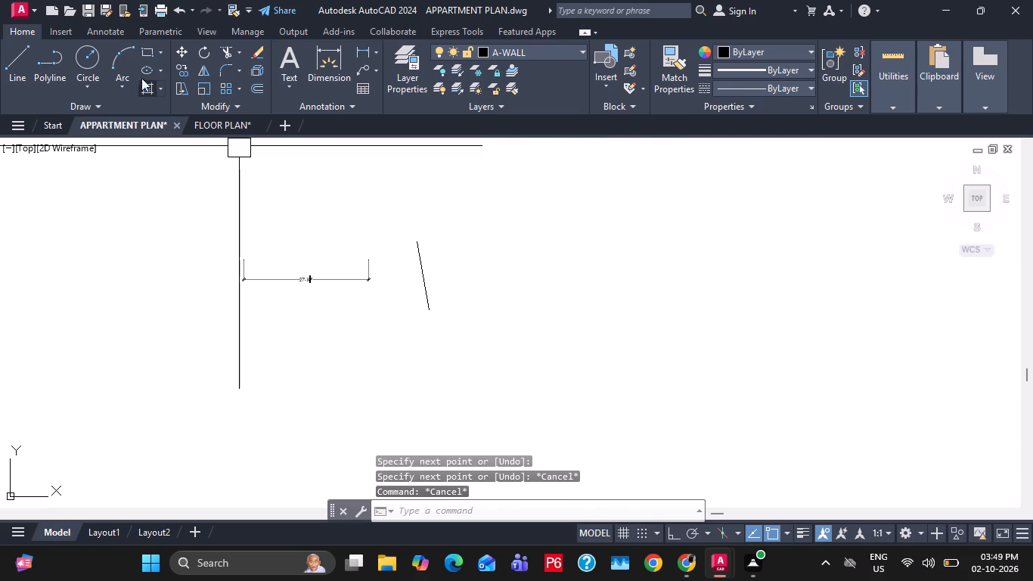
pyautogui.press('Escape')
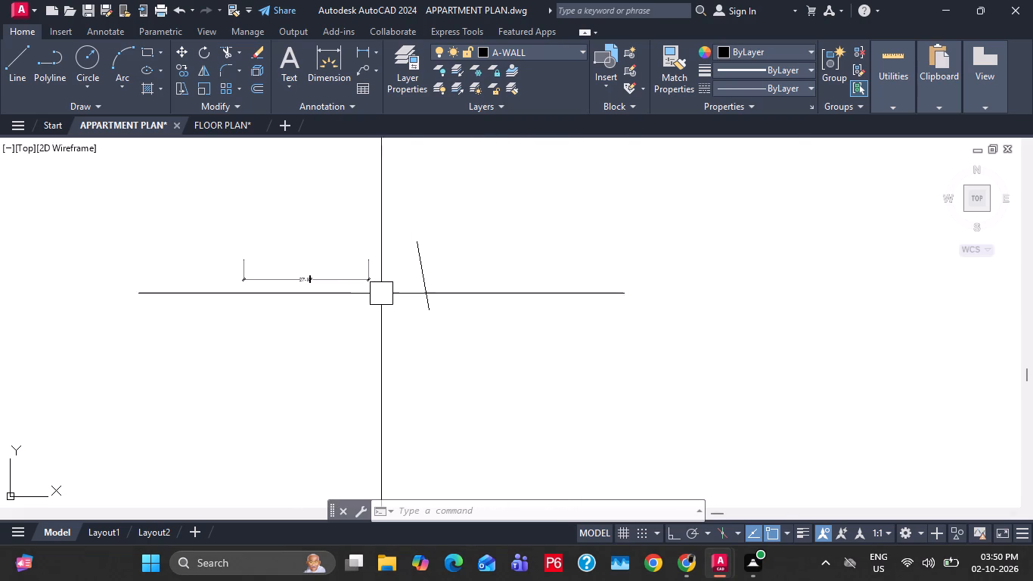
# Save the APPARTMENT PLAN drawing.
pyautogui.middleClick(536, 310)
pyautogui.hotkey('ctrl', 's')
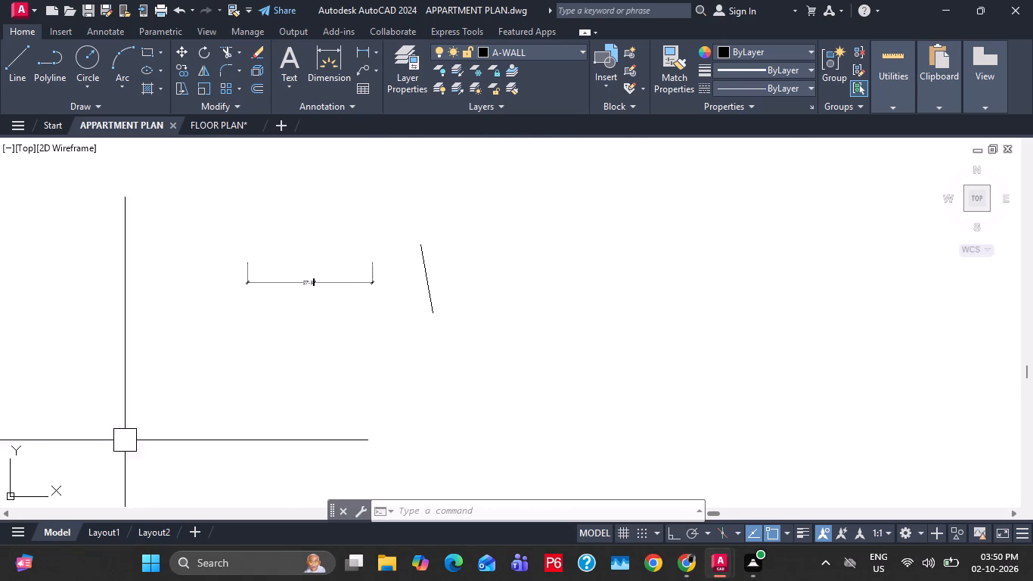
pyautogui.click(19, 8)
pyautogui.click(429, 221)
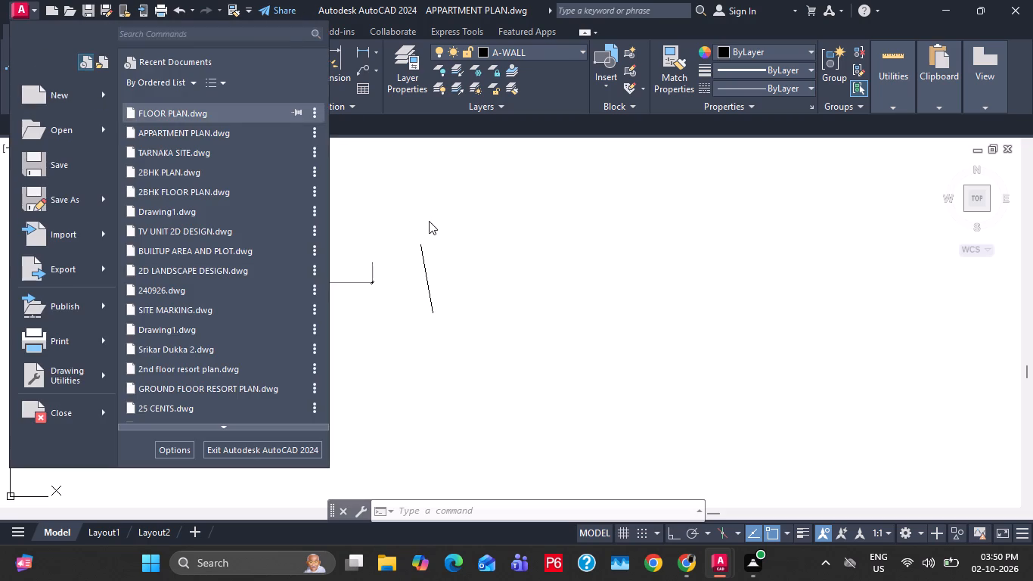
# Select the plan image 72e478f89d9538939a446b1031b40fe1 from Desktop > FUJI > New folder (2) > New folder for attachment, with insertion point and scale specified on-screen.
pyautogui.press('Escape')
pyautogui.press('Escape')
pyautogui.click(71, 29)
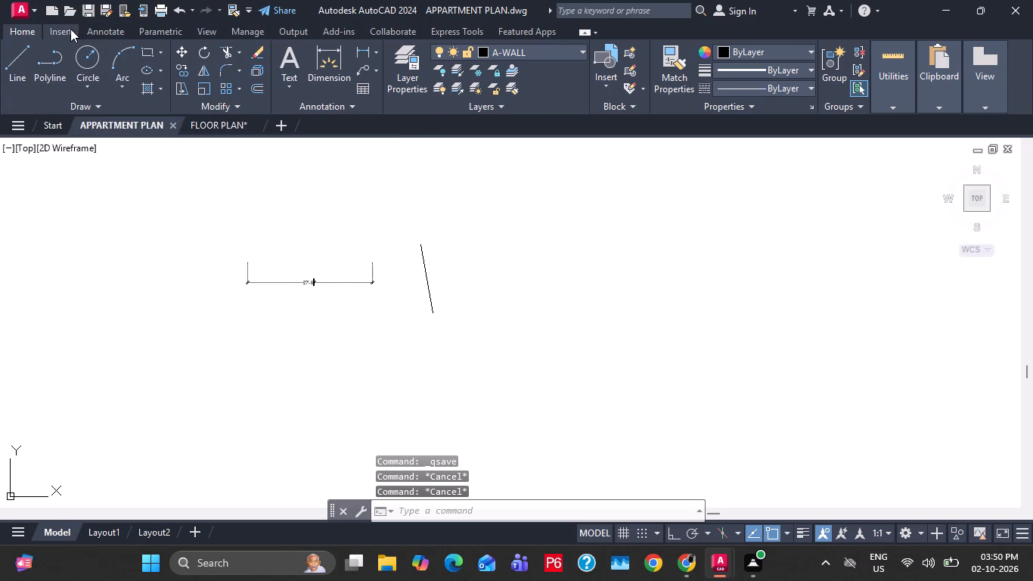
pyautogui.click(338, 76)
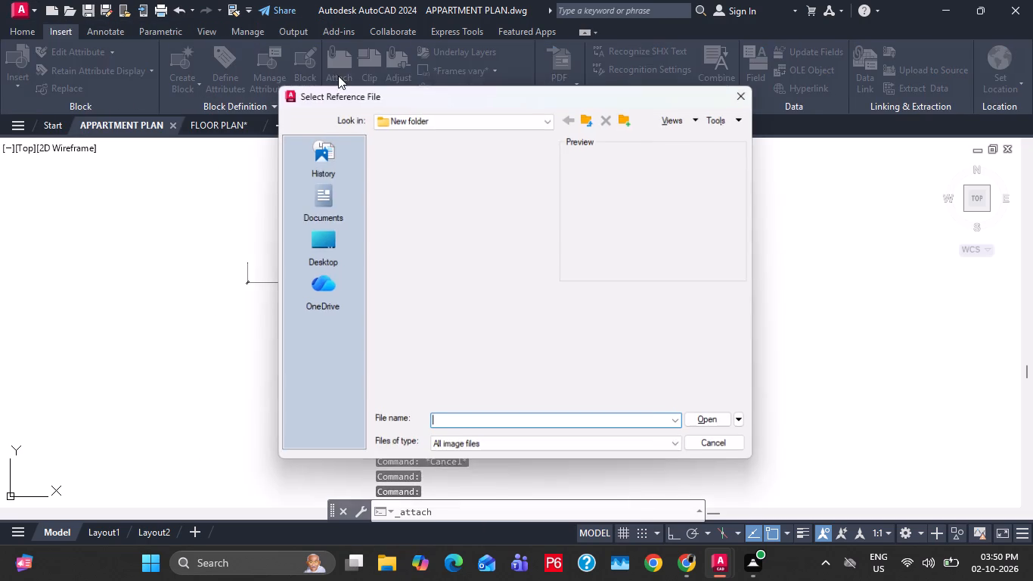
pyautogui.scroll(4, 329, 214)
pyautogui.click(332, 238)
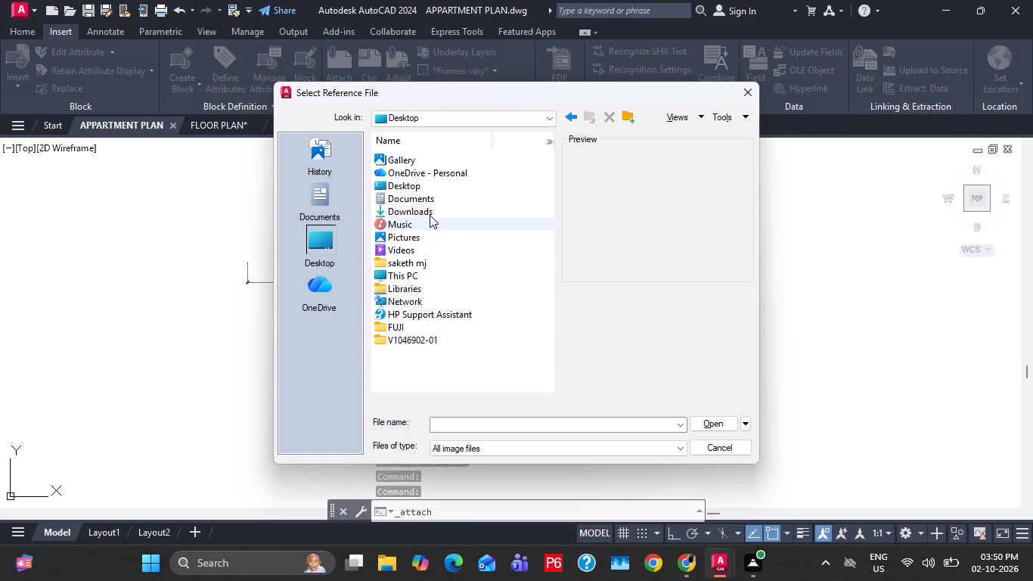
pyautogui.doubleClick(406, 328)
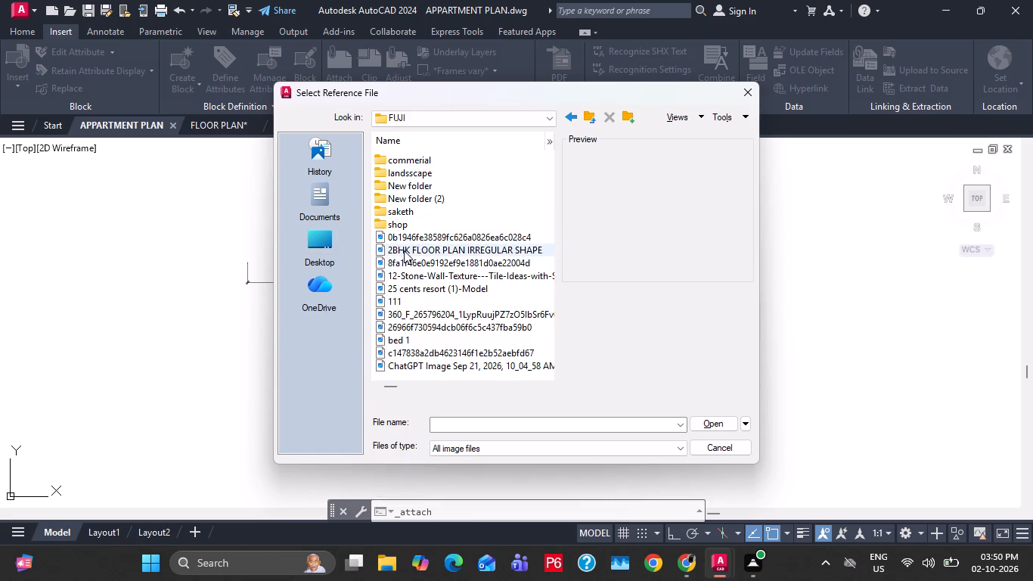
pyautogui.scroll(-4, 404, 250)
pyautogui.scroll(4, 424, 212)
pyautogui.doubleClick(423, 205)
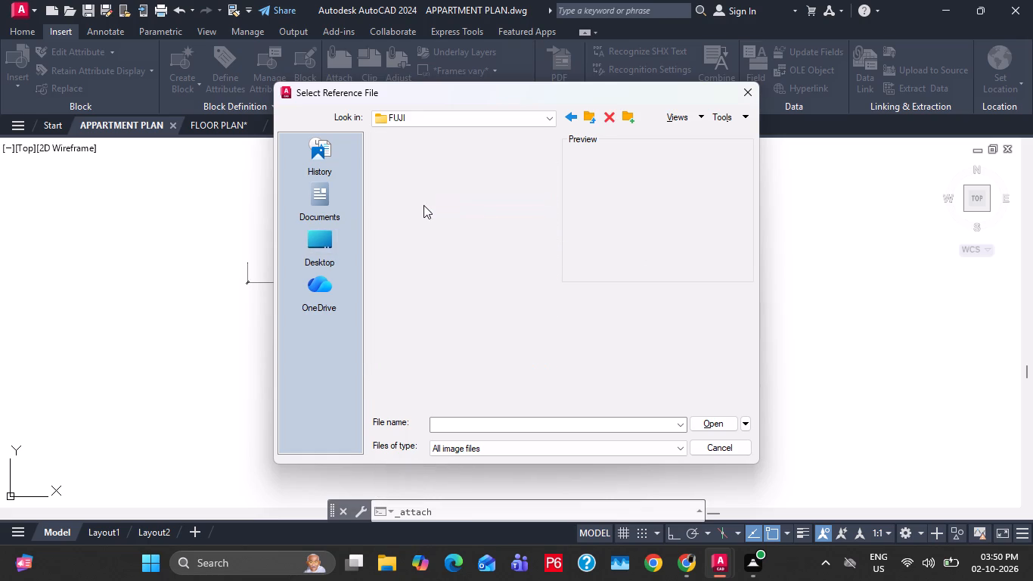
pyautogui.click(565, 116)
pyautogui.doubleClick(420, 193)
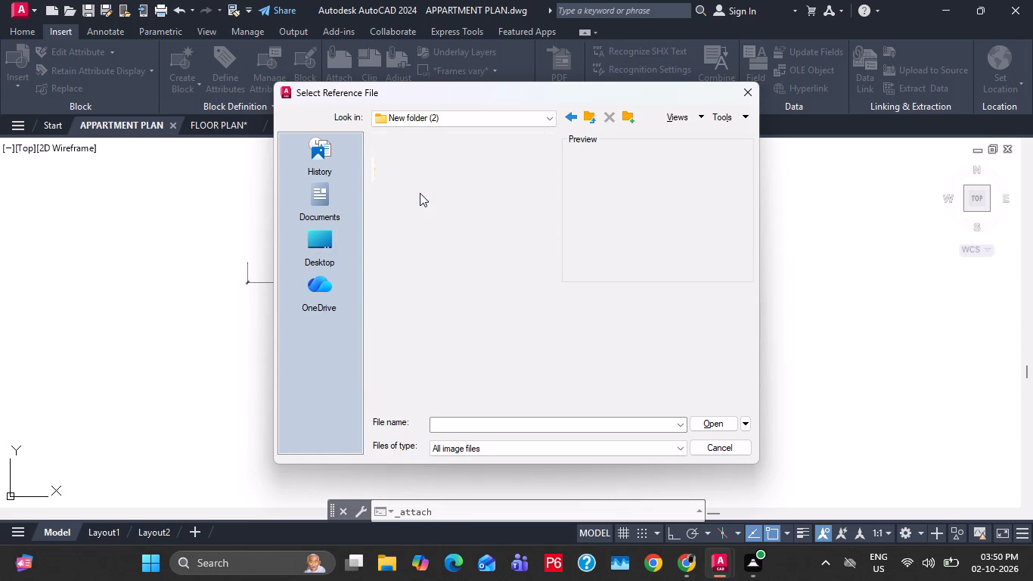
pyautogui.doubleClick(424, 157)
pyautogui.click(432, 163)
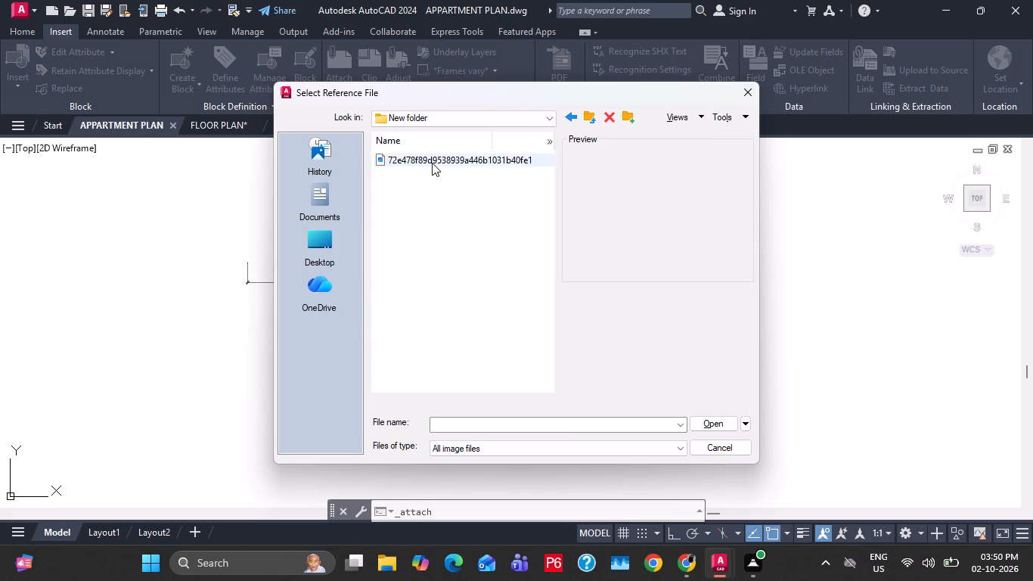
pyautogui.click(709, 424)
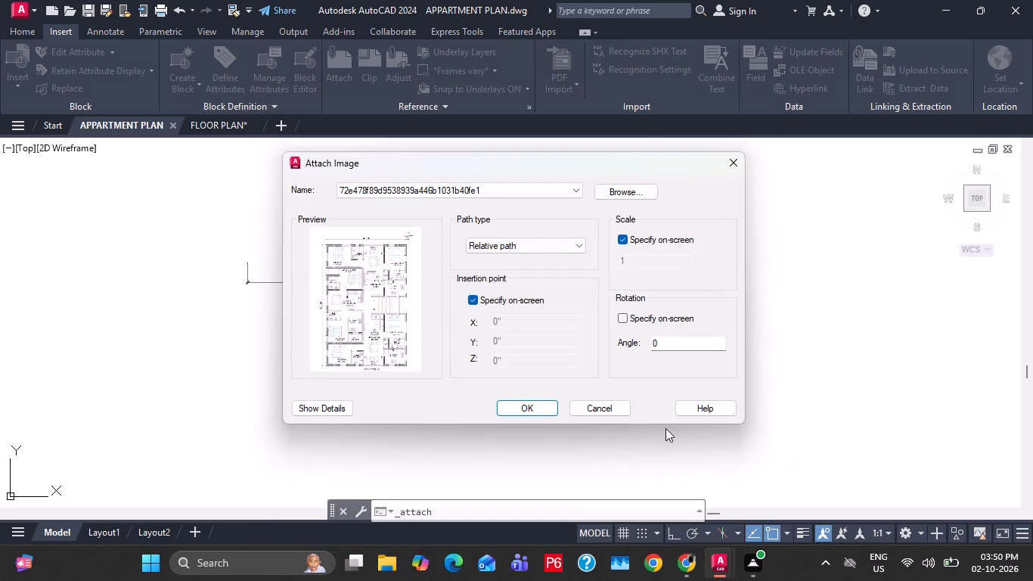
pyautogui.click(537, 409)
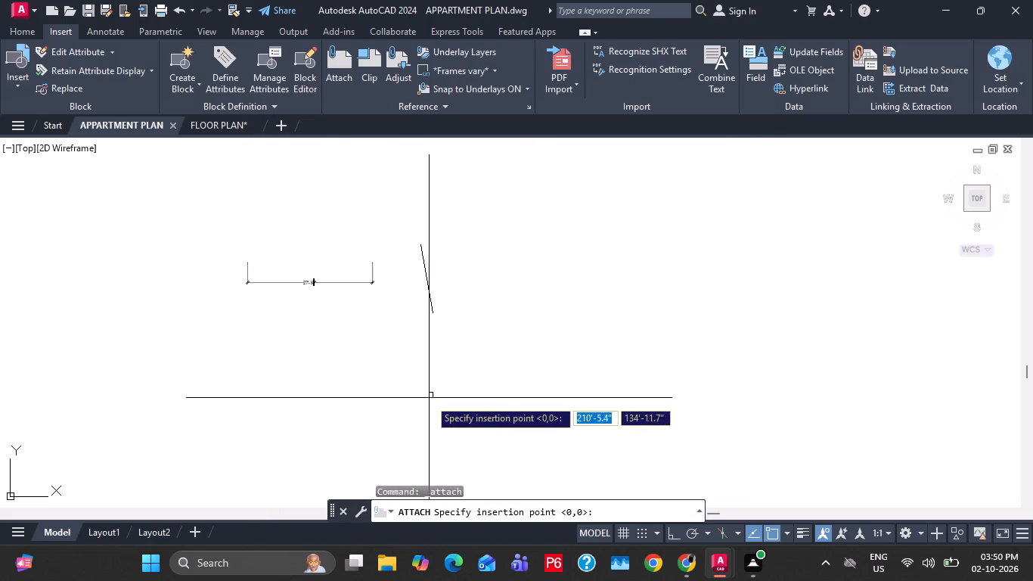
# Place the plan image just below the slanted line and set its scale by picking a point beside the insertion point.
pyautogui.click(431, 402)
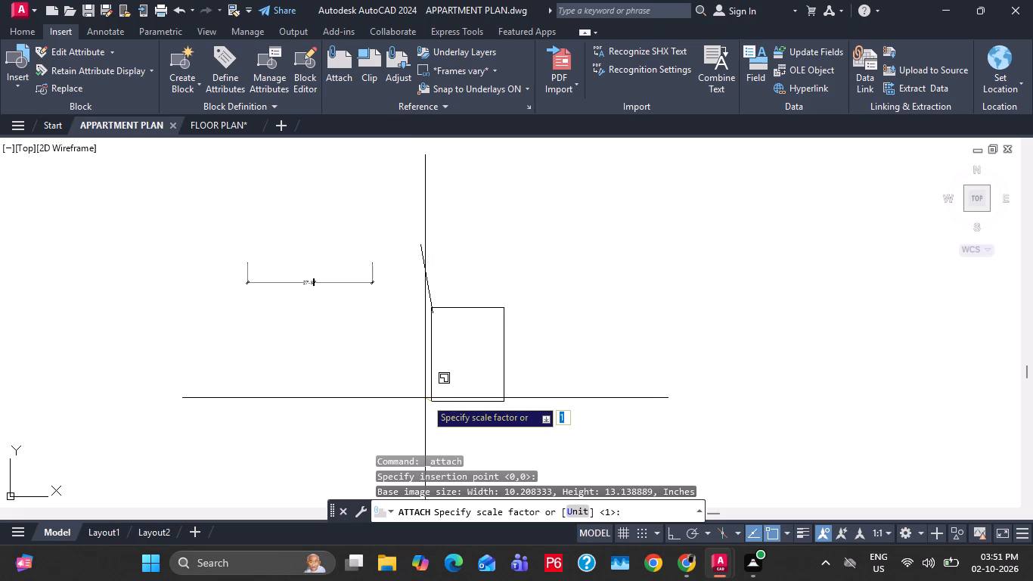
pyautogui.click(425, 398)
pyautogui.scroll(5, 473, 370)
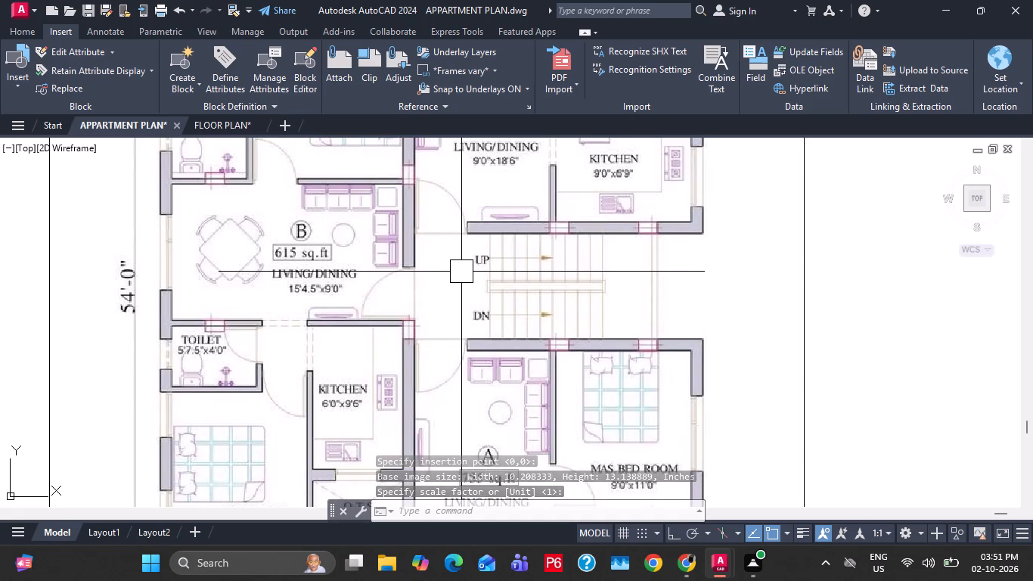
pyautogui.scroll(-2, 461, 272)
pyautogui.moveTo(461, 266); pyautogui.dragTo(417, 474, button='middle')
pyautogui.scroll(2, 390, 340)
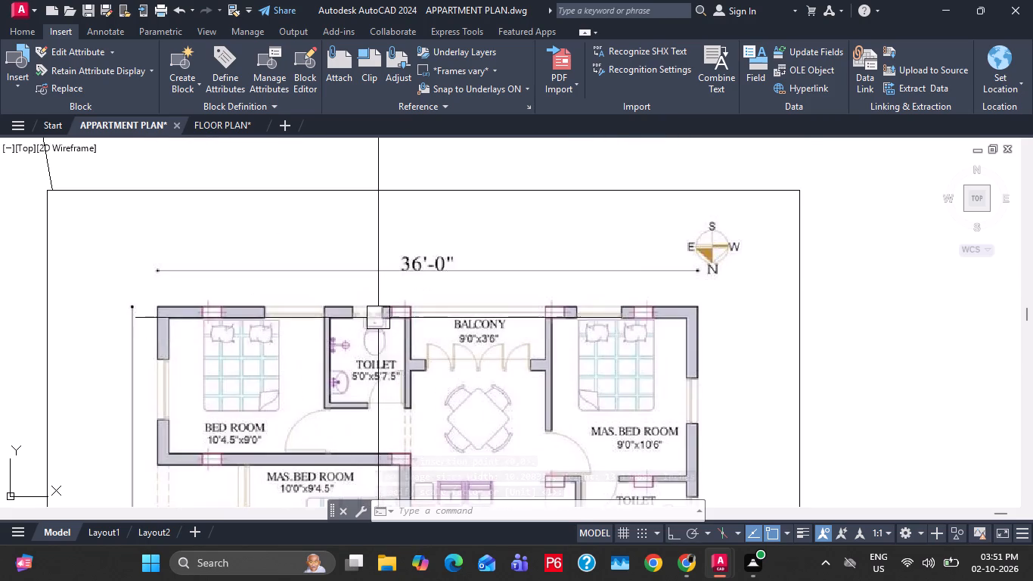
pyautogui.press('Escape')
# Draw a horizontal construction line (XLINE) along the bottom edge of the attached plan image.
pyautogui.scroll(-2, 385, 257)
pyautogui.moveTo(560, 334); pyautogui.dragTo(490, 303, button='middle')
pyautogui.scroll(-4, 464, 275)
pyautogui.moveTo(496, 305); pyautogui.dragTo(447, 347, button='middle')
pyautogui.press('x')
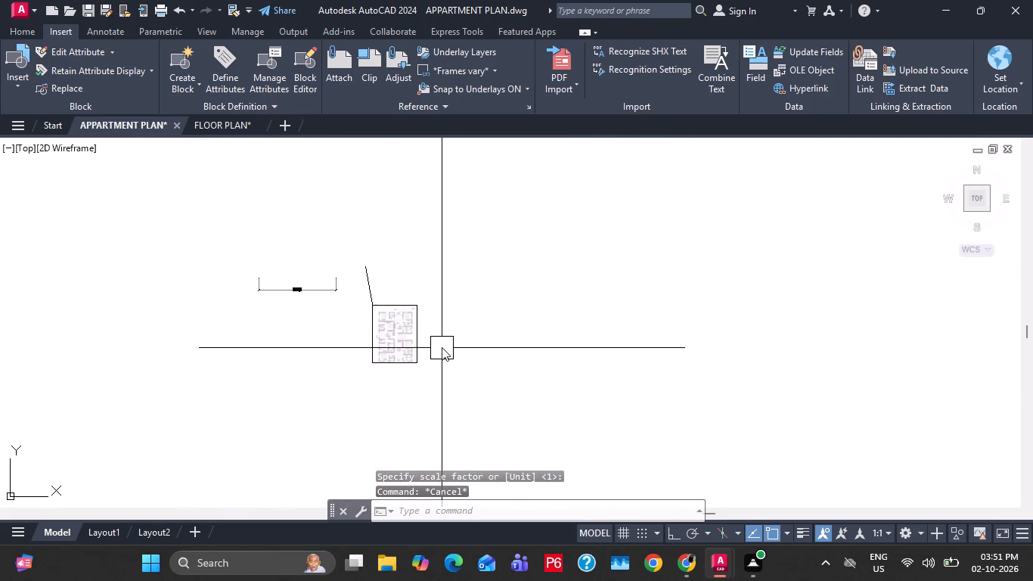
pyautogui.write('L H')
pyautogui.press('space')
pyautogui.scroll(1, 433, 364)
pyautogui.click(405, 364)
pyautogui.scroll(1, 382, 247)
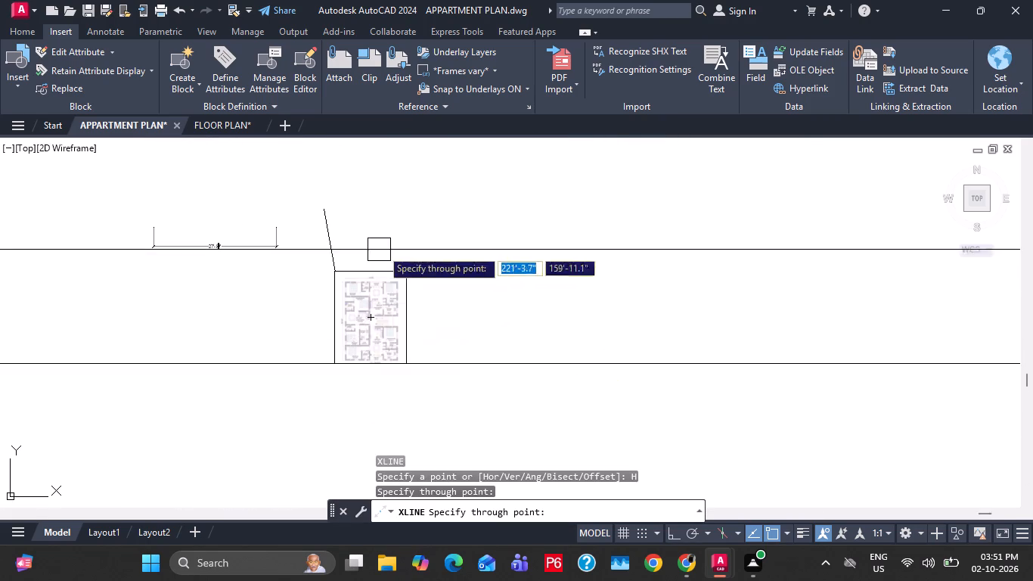
pyautogui.scroll(5, 383, 247)
pyautogui.moveTo(291, 405); pyautogui.dragTo(343, 290, button='middle')
pyautogui.press('Escape')
pyautogui.press('Escape')
# Draw a vertical construction line (XLINE) just outside the right edge of the plan image.
pyautogui.scroll(-3, 343, 281)
pyautogui.moveTo(743, 340); pyautogui.dragTo(603, 321, button='middle')
pyautogui.scroll(-1, 594, 313)
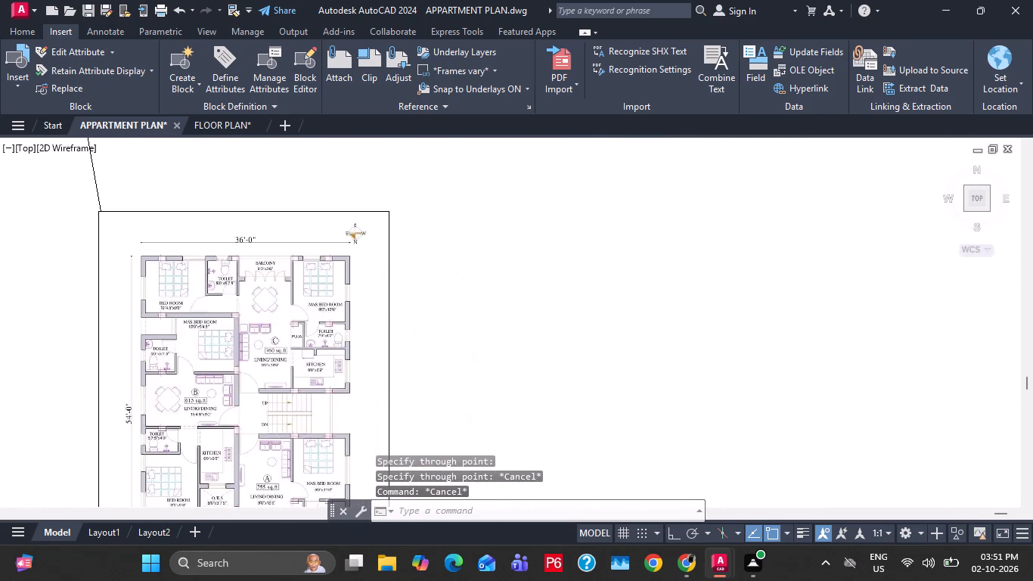
pyautogui.write('XL')
pyautogui.press('space')
pyautogui.press('v')
pyautogui.press('space')
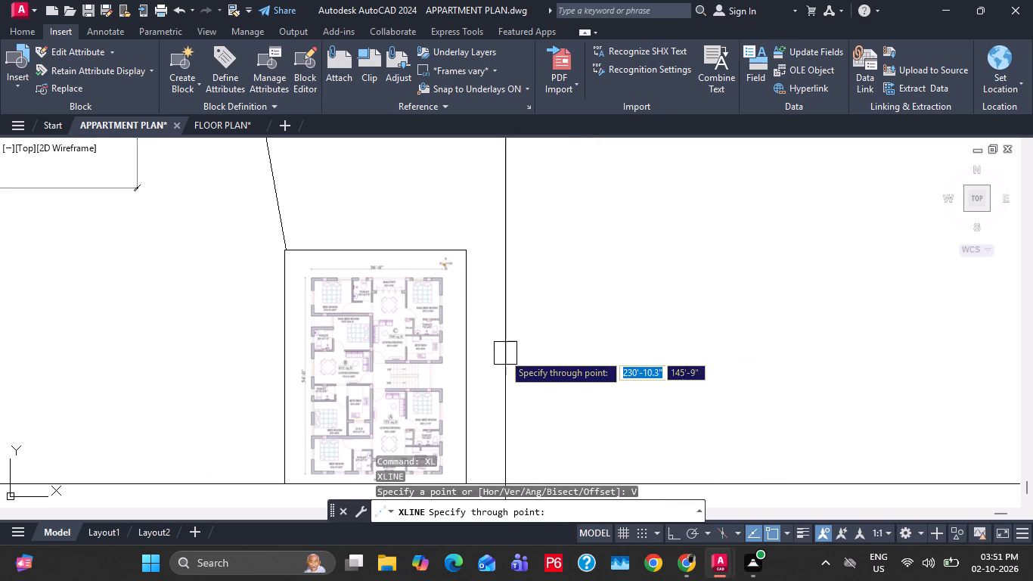
pyautogui.click(489, 351)
pyautogui.press('Escape')
pyautogui.press('Escape')
pyautogui.press('Escape')
pyautogui.press('Escape')
# Save the APPARTMENT PLAN drawing with the attached image and construction lines.
pyautogui.click(28, 36)
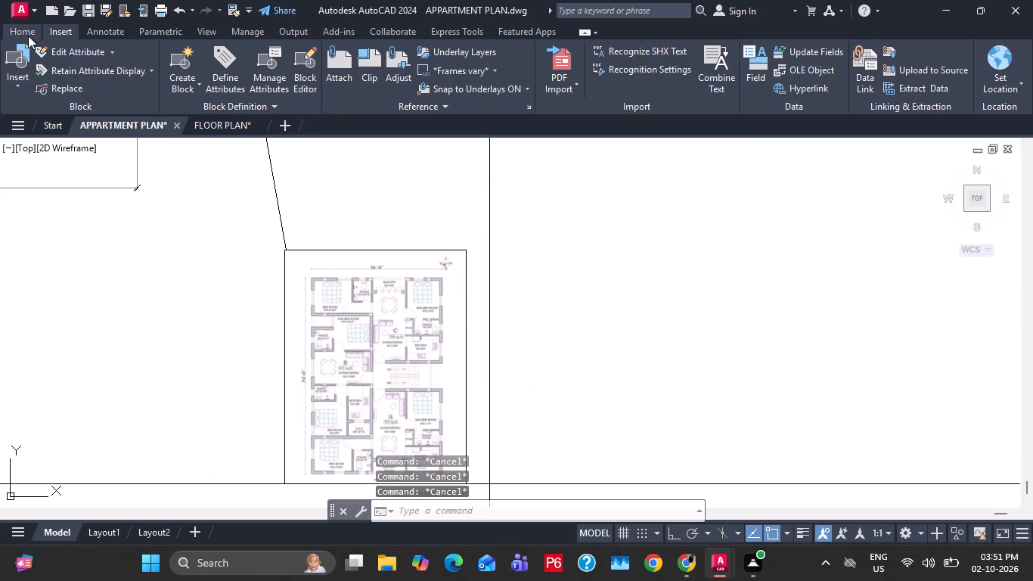
pyautogui.press('Escape')
pyautogui.press('Escape')
pyautogui.press('Escape')
pyautogui.press('Escape')
pyautogui.press('Escape')
pyautogui.press('Escape')
pyautogui.press('Escape')
pyautogui.press('Escape')
pyautogui.press('Escape')
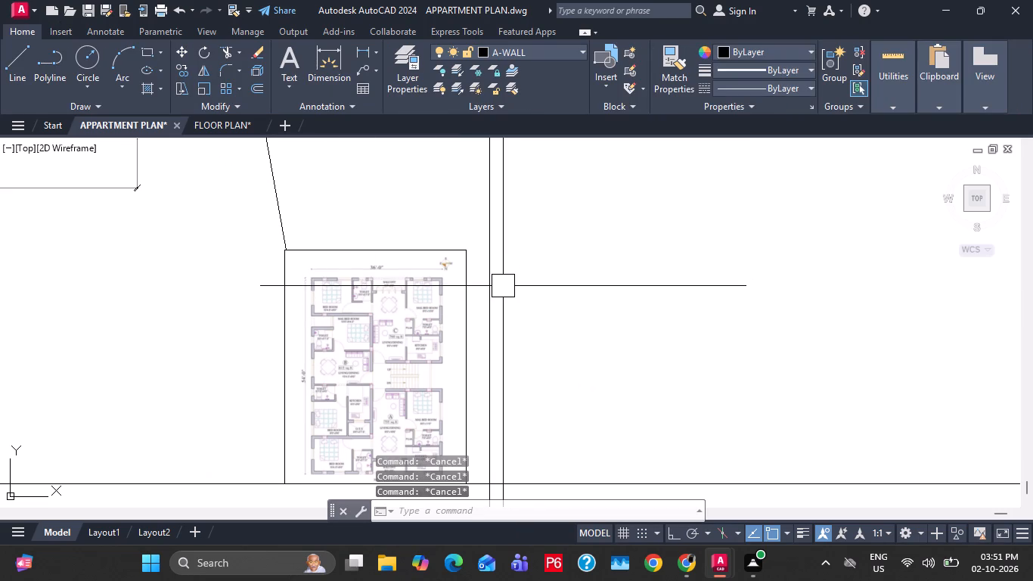
pyautogui.hotkey('ctrl', 's')
# Save the APPARTMENT PLAN drawing again with the plan image in view.
pyautogui.middleClick(506, 338)
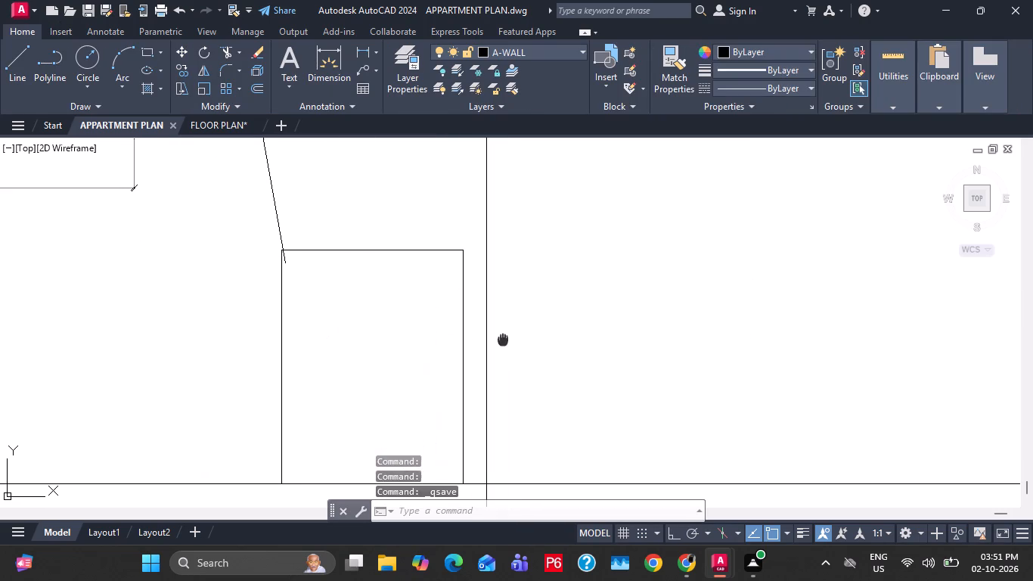
pyautogui.scroll(-1, 503, 338)
pyautogui.scroll(4, 393, 291)
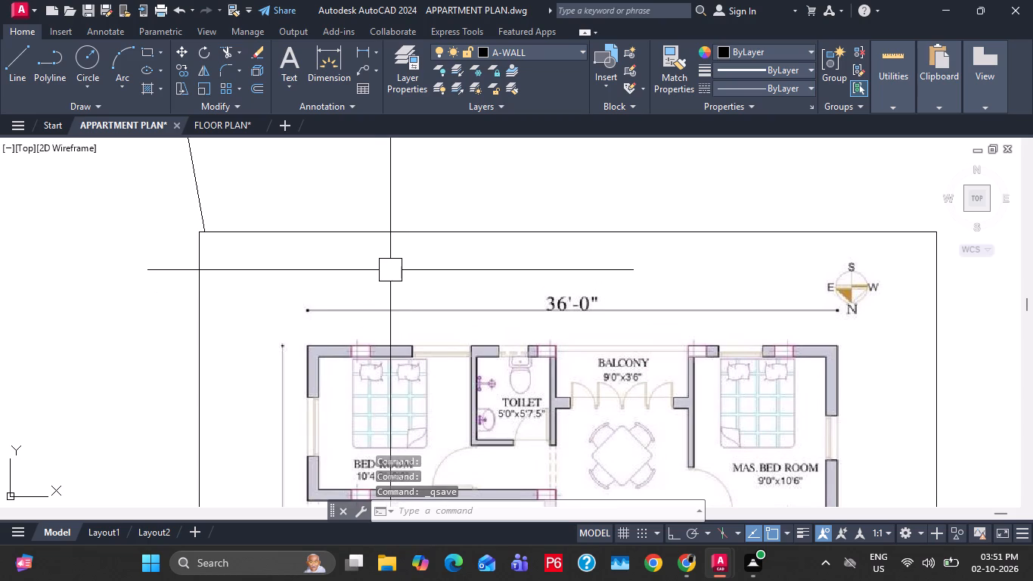
pyautogui.scroll(-2, 379, 266)
pyautogui.press('Escape')
pyautogui.press('Escape')
pyautogui.moveTo(709, 371); pyautogui.dragTo(642, 361, button='middle')
pyautogui.hotkey('ctrl', 's')
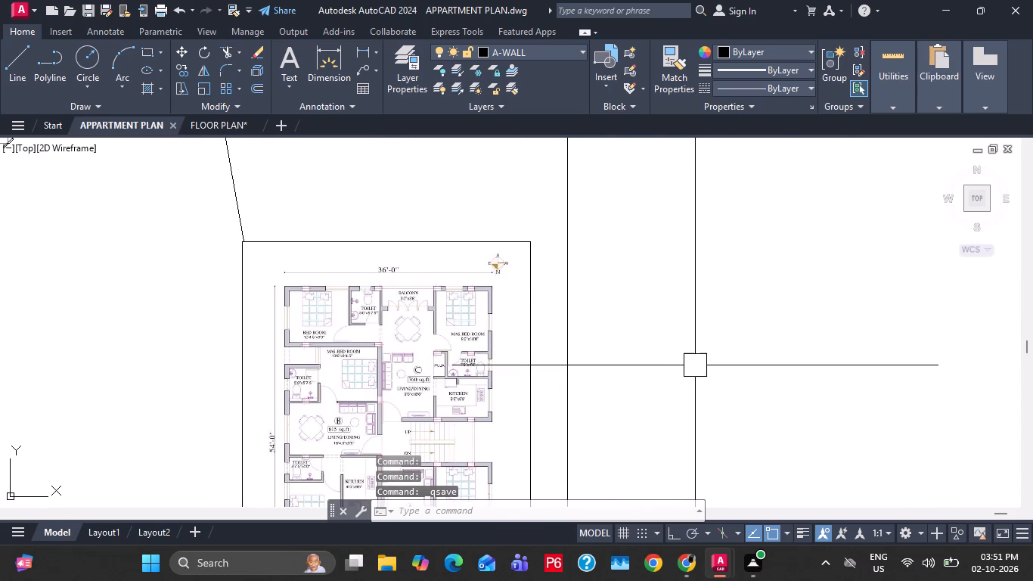
# Switch to File Explorer and move yqarch.rar from Downloads to Local Disk (C:).
pyautogui.click(389, 568)
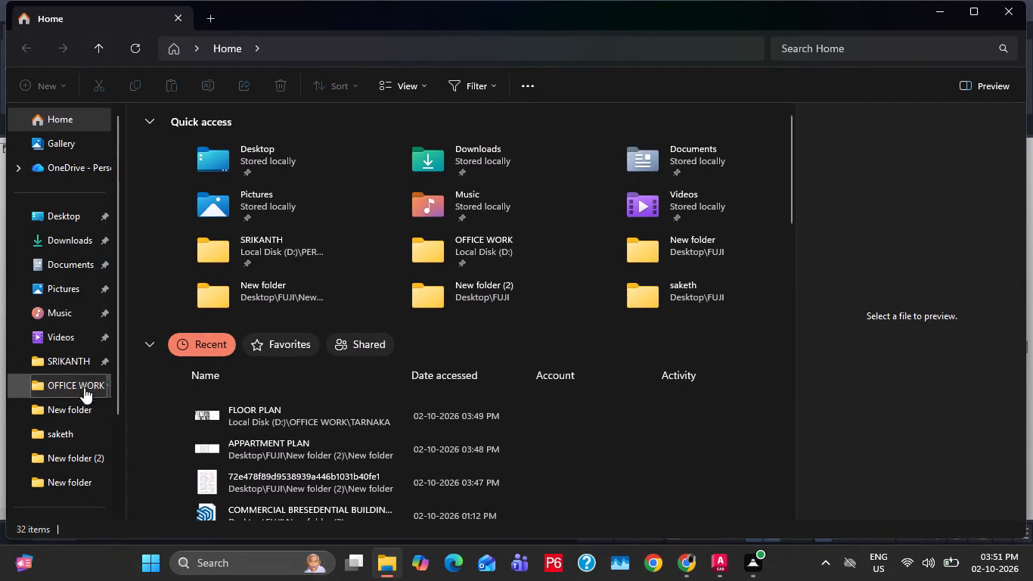
pyautogui.click(62, 238)
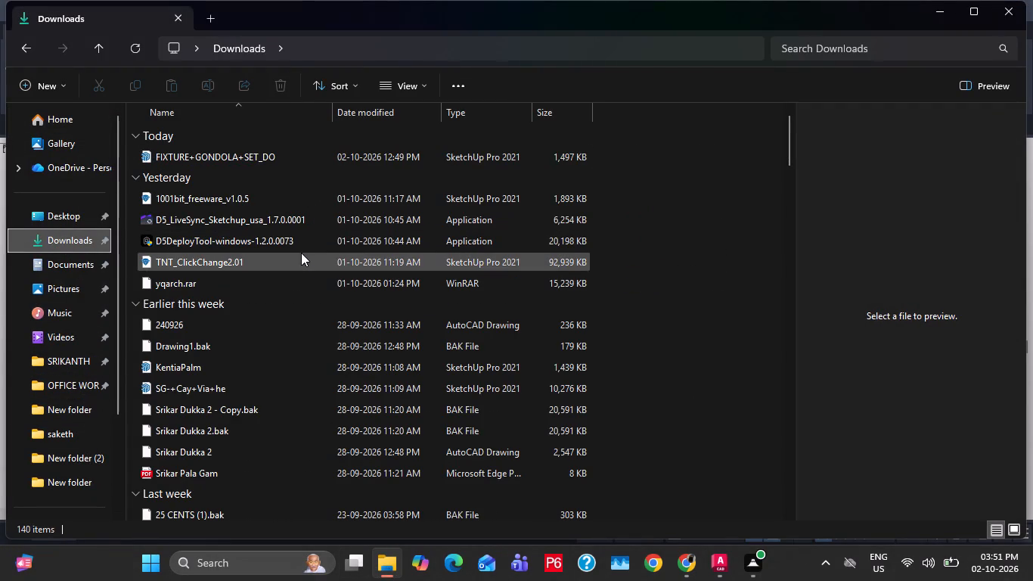
pyautogui.click(278, 281)
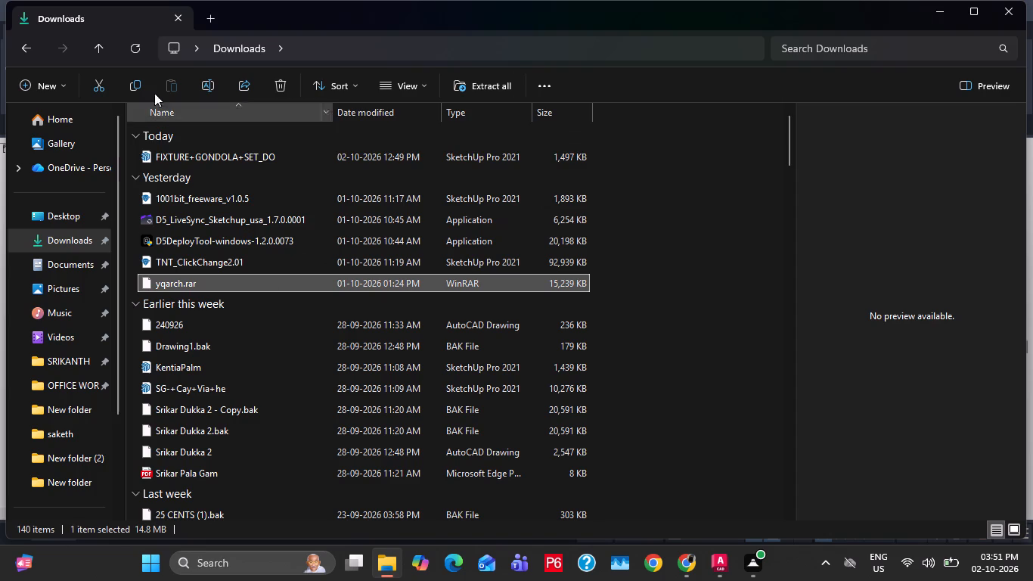
pyautogui.click(105, 79)
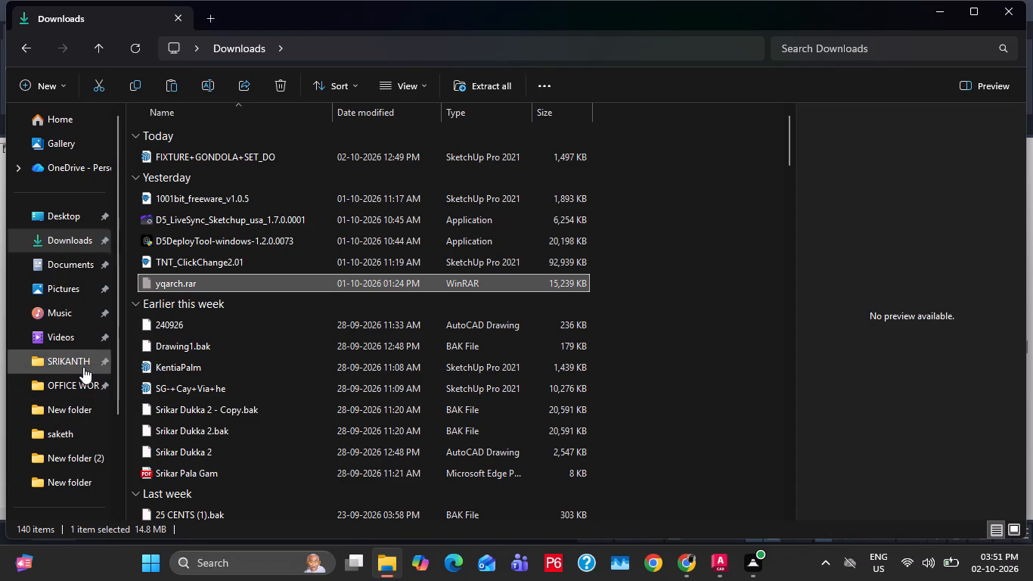
pyautogui.click(63, 207)
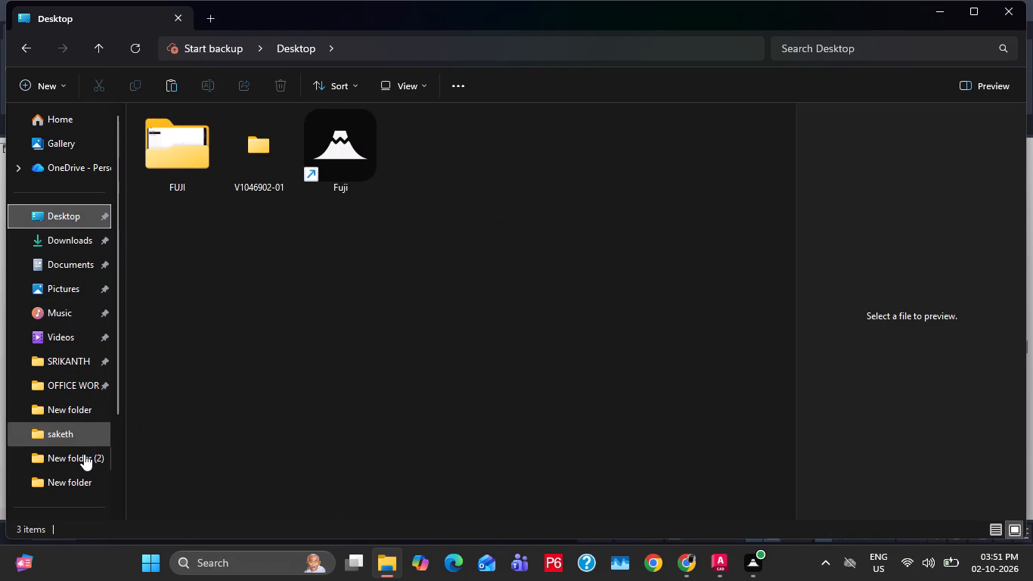
pyautogui.click(81, 390)
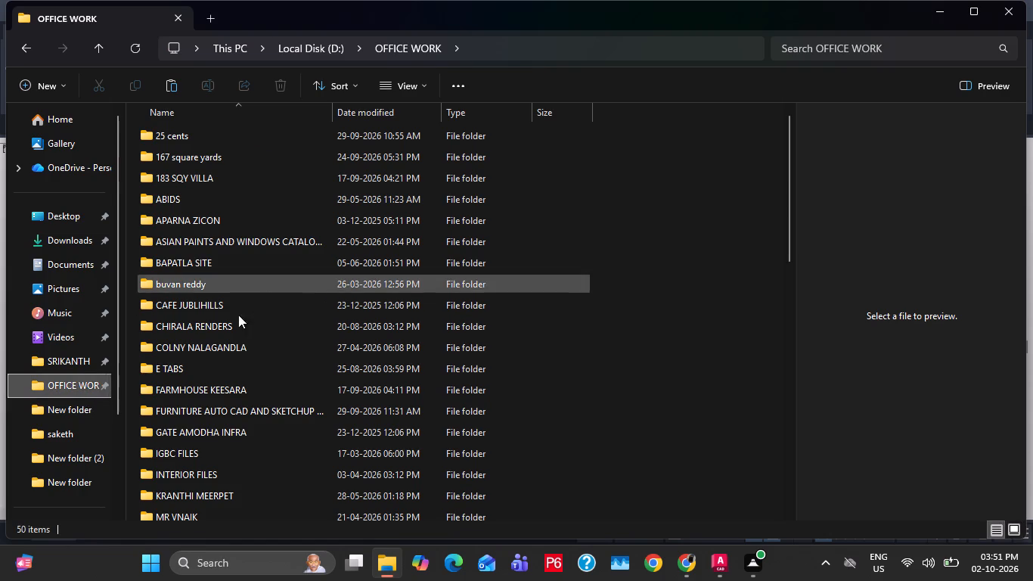
pyautogui.scroll(-3, 62, 365)
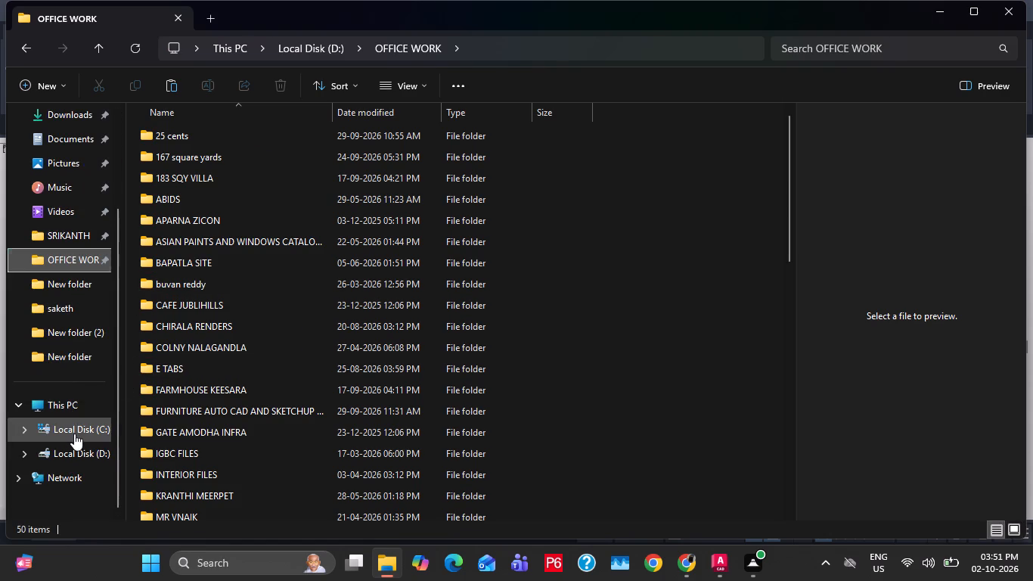
pyautogui.click(74, 433)
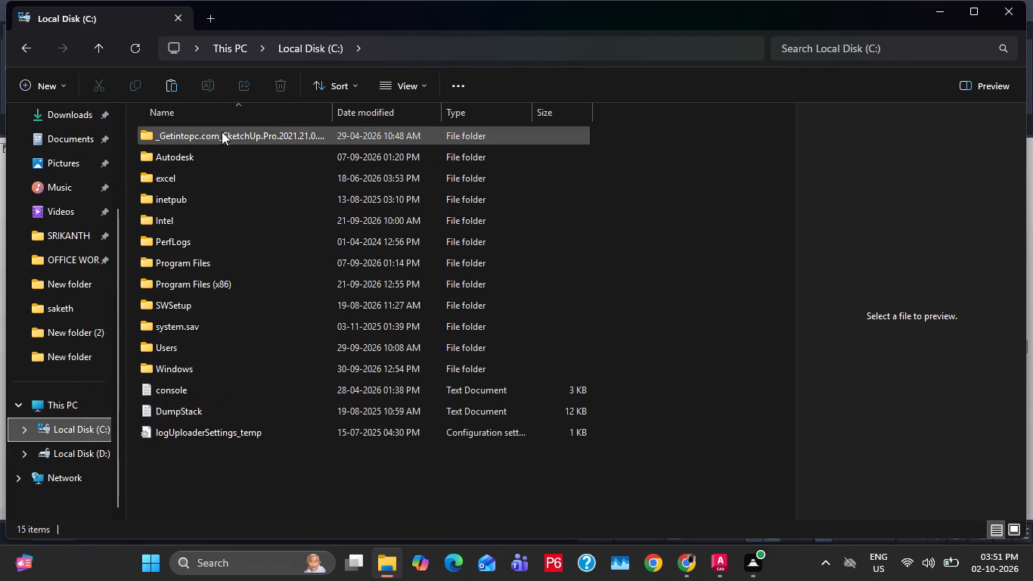
pyautogui.click(183, 96)
pyautogui.click(276, 179)
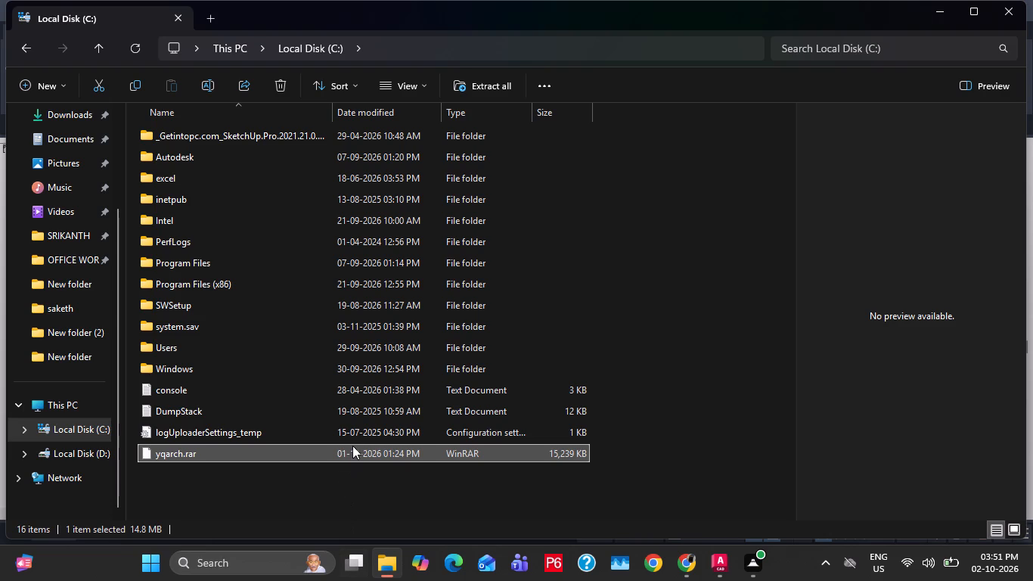
# Extract yqarch.rar on Local Disk (C:) into its own yqarch folder.
pyautogui.rightClick(349, 451)
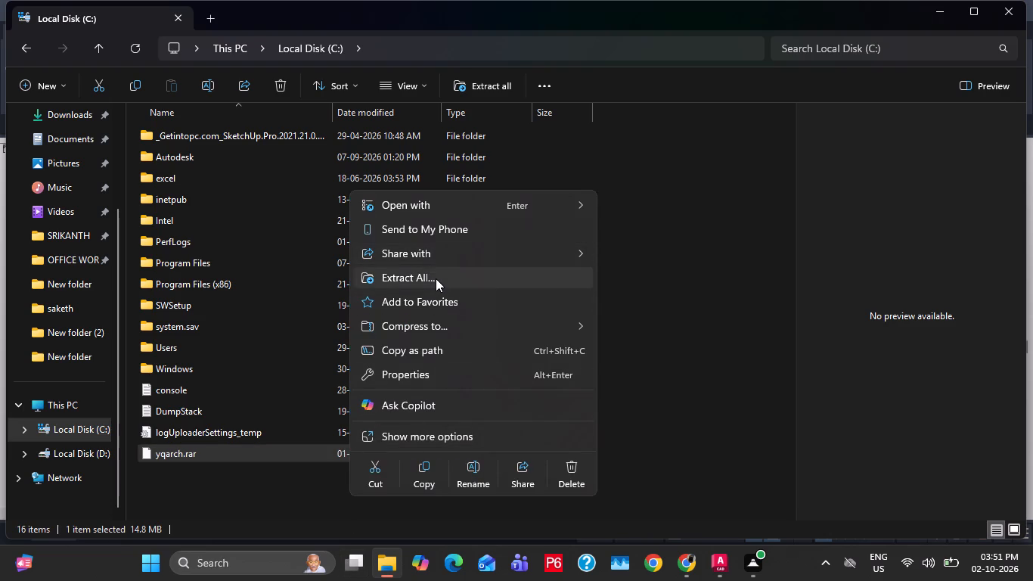
pyautogui.click(410, 432)
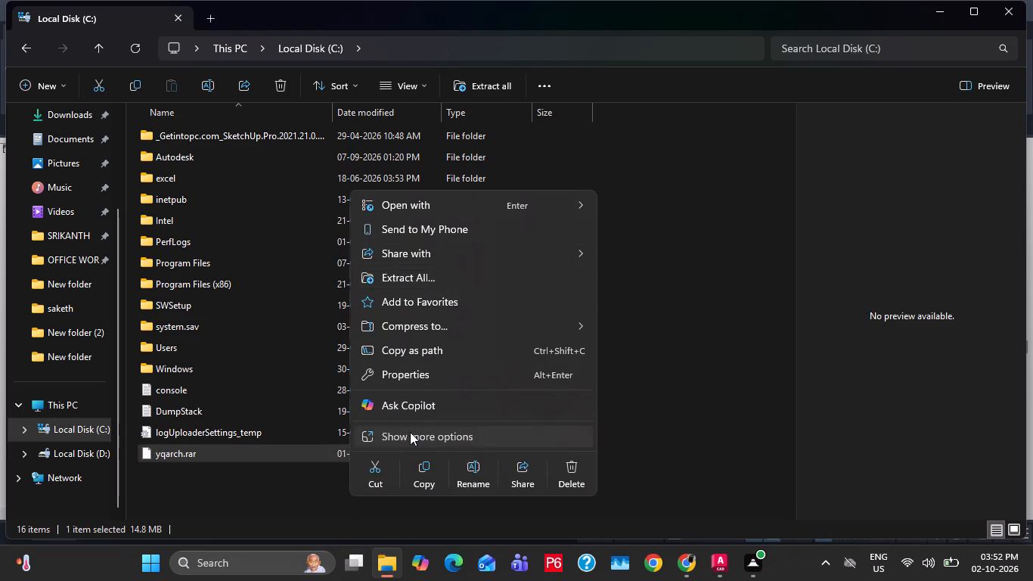
pyautogui.click(449, 235)
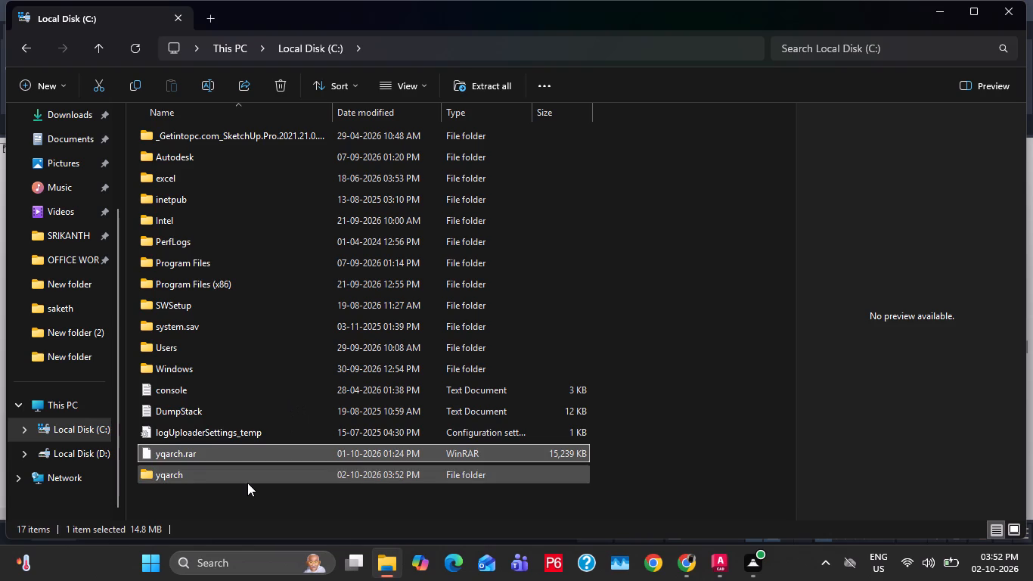
# Open the sys folder inside the extracted yqarch > YQArch folder.
pyautogui.doubleClick(247, 483)
pyautogui.doubleClick(291, 151)
pyautogui.doubleClick(297, 144)
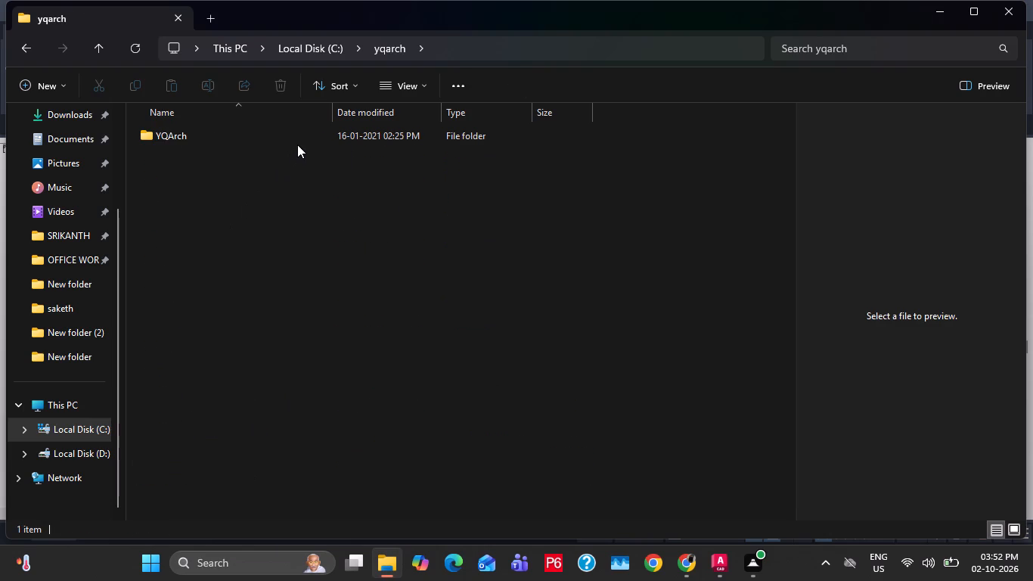
pyautogui.doubleClick(302, 139)
pyautogui.doubleClick(302, 138)
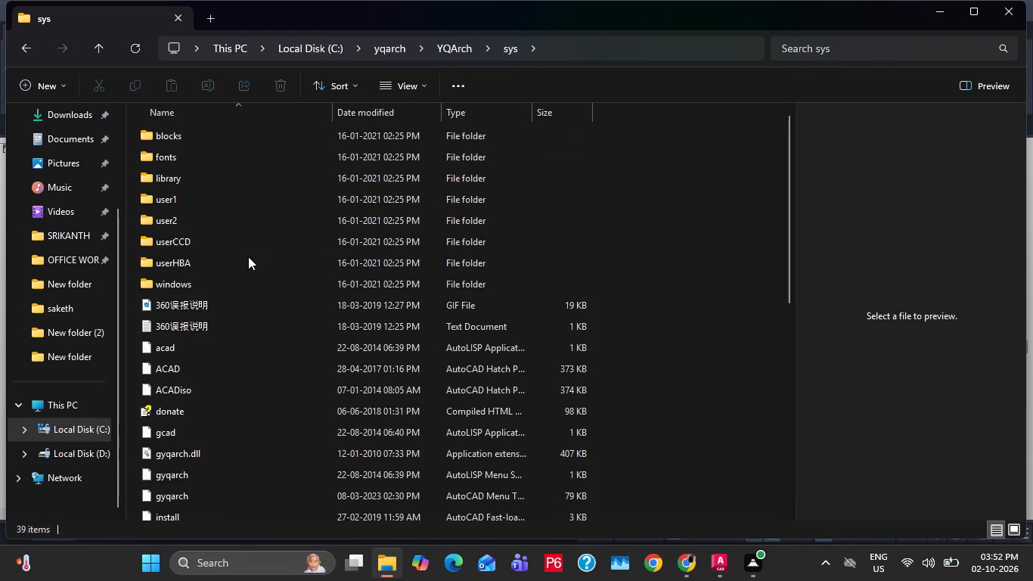
# Load the install fast-load file from the sys folder into the APPARTMENT PLAN drawing, choosing to always load the unsigned YQArch files.
pyautogui.scroll(-10, 248, 256)
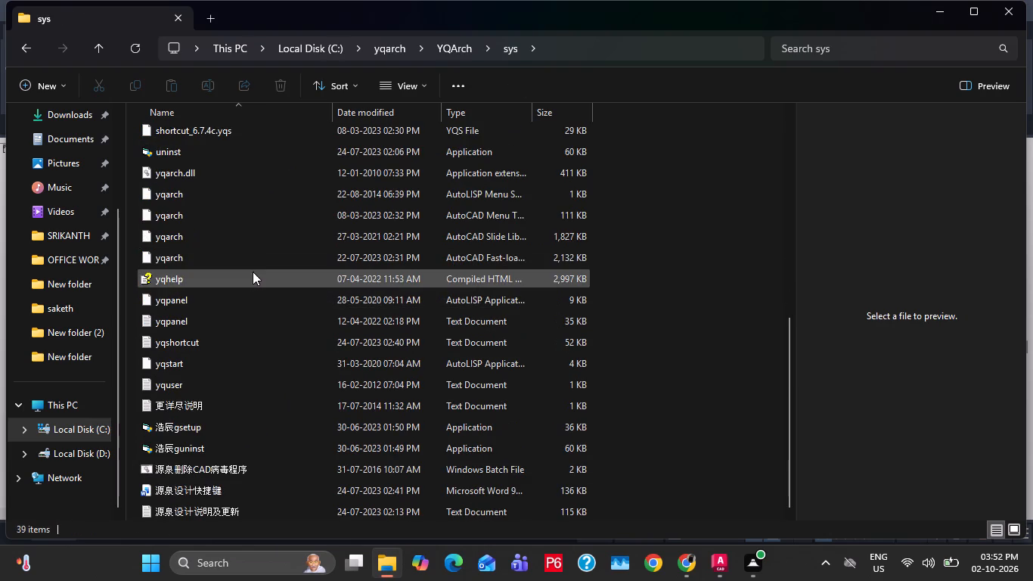
pyautogui.scroll(-7, 253, 275)
pyautogui.scroll(2, 277, 335)
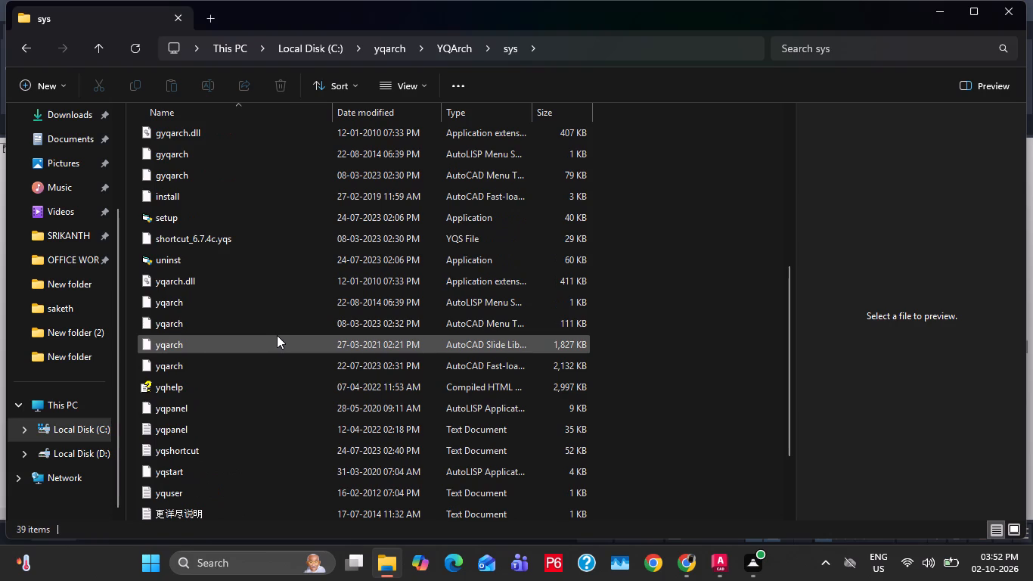
pyautogui.moveTo(176, 198); pyautogui.dragTo(278, 215)
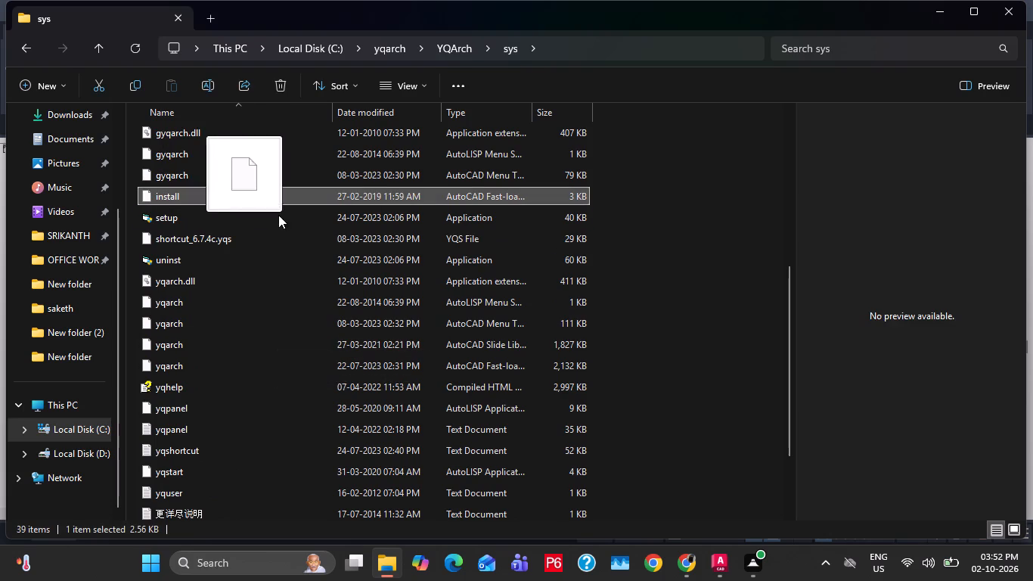
pyautogui.moveTo(278, 215); pyautogui.dragTo(776, 517)
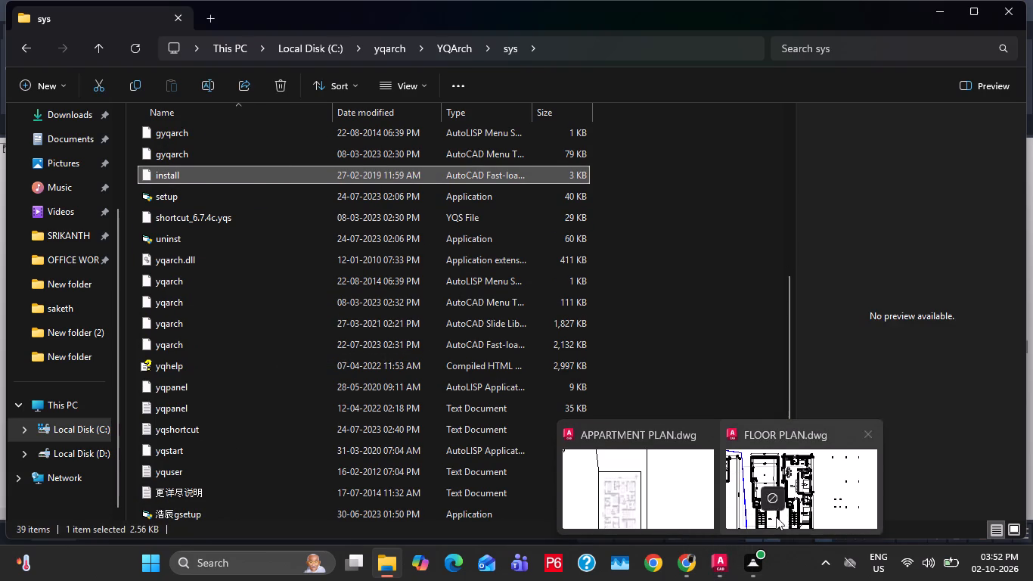
pyautogui.moveTo(776, 517); pyautogui.dragTo(613, 415)
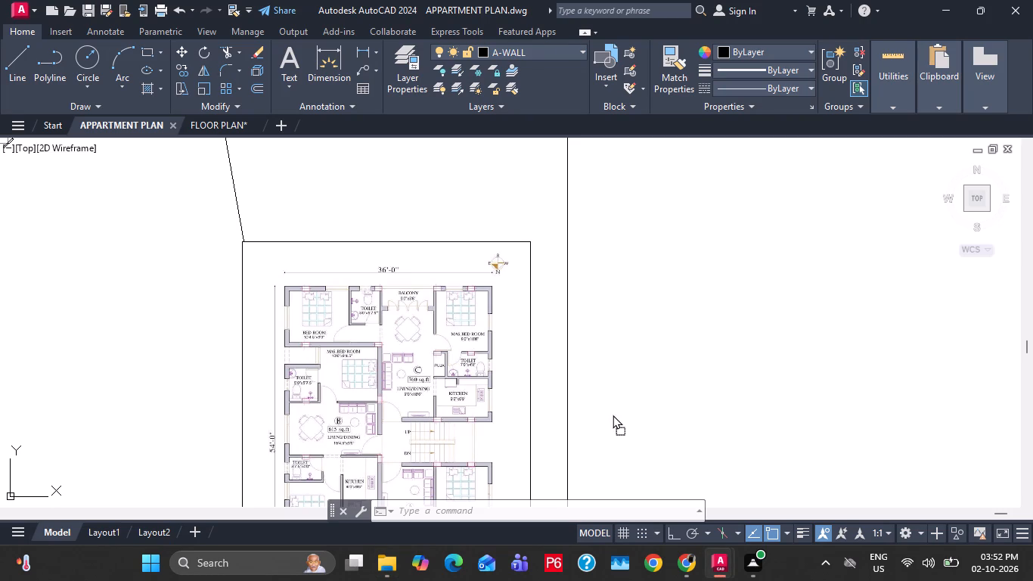
pyautogui.moveTo(613, 415); pyautogui.dragTo(612, 412)
pyautogui.click(531, 318)
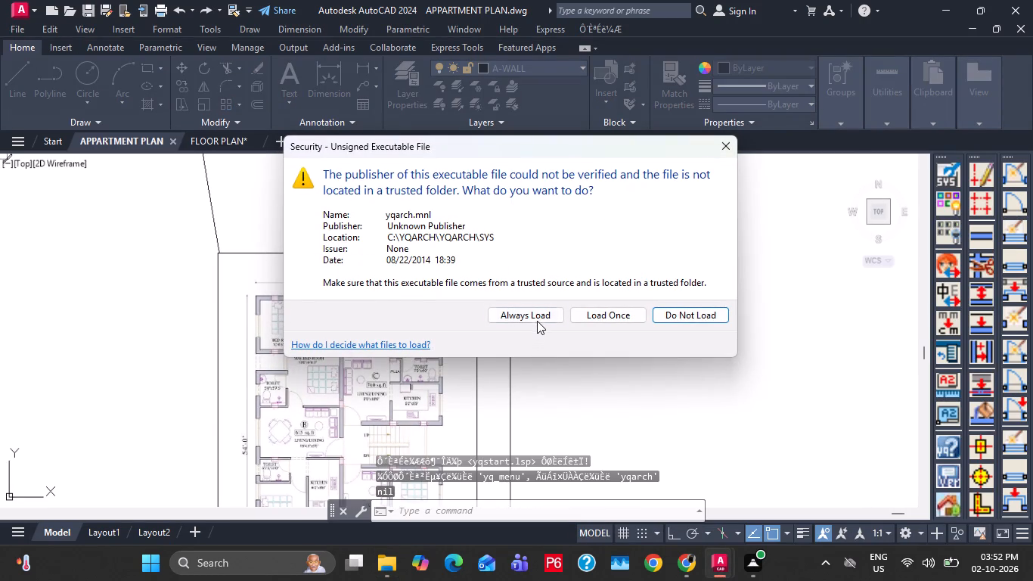
pyautogui.click(537, 320)
pyautogui.click(538, 315)
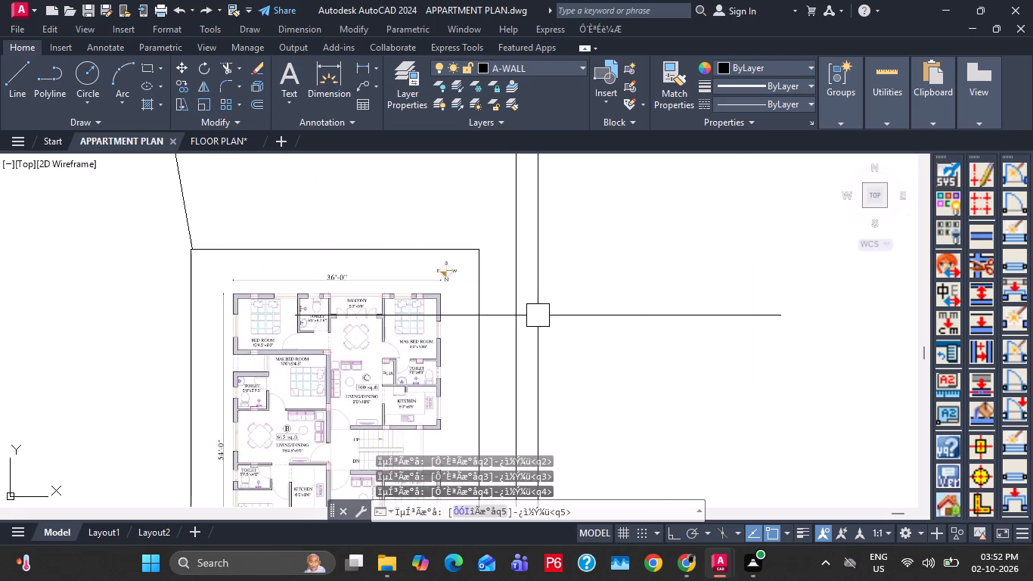
# Run YQLANG and set the YQArch command and menu language to English.
pyautogui.scroll(-2, 624, 369)
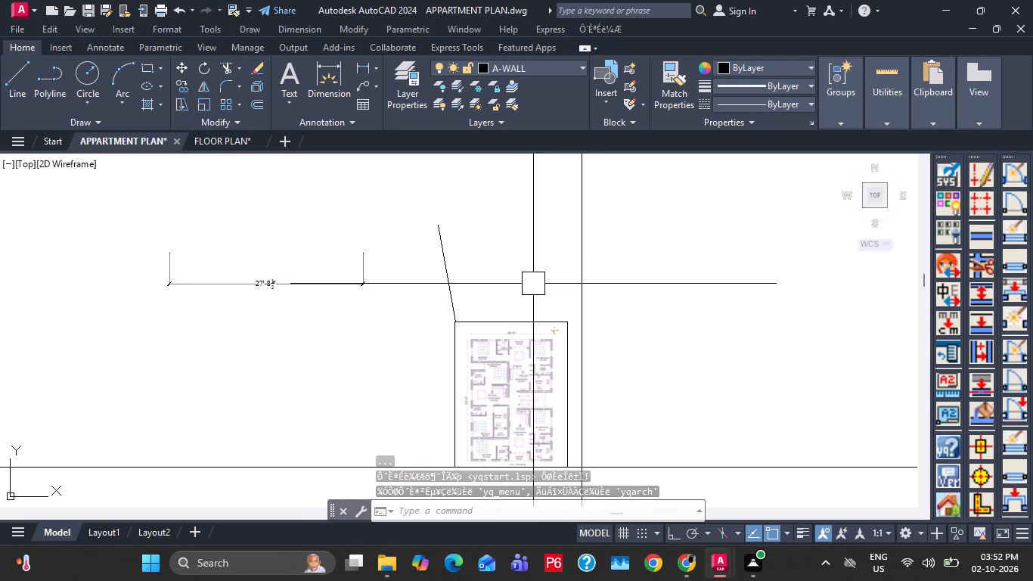
pyautogui.write('YQ')
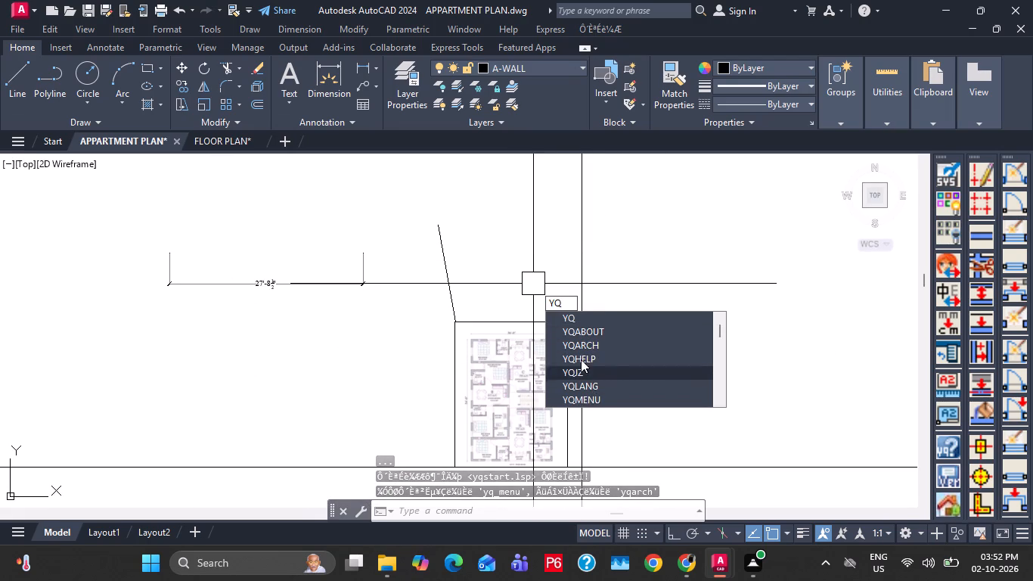
pyautogui.press('l')
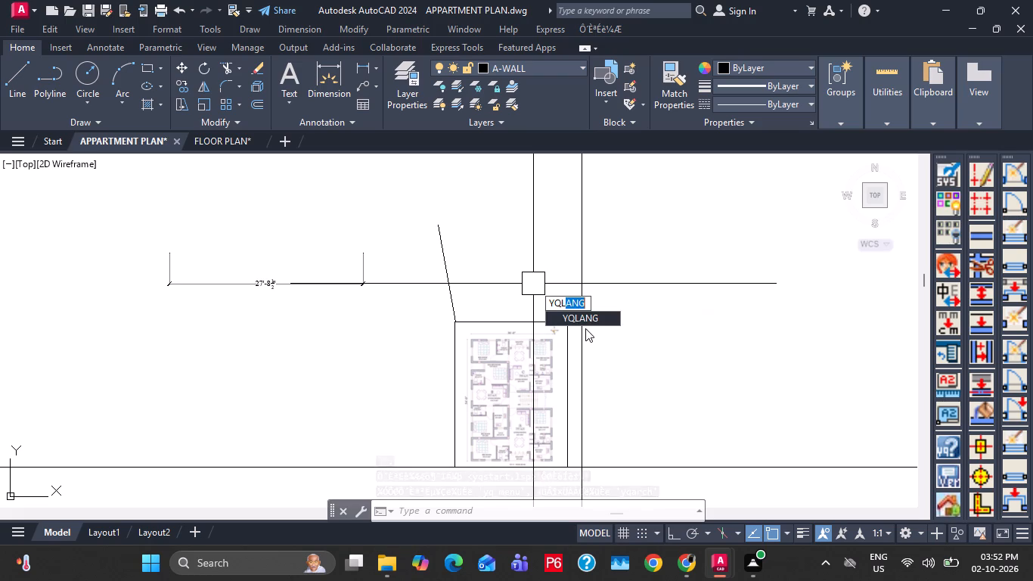
pyautogui.click(591, 317)
pyautogui.click(512, 212)
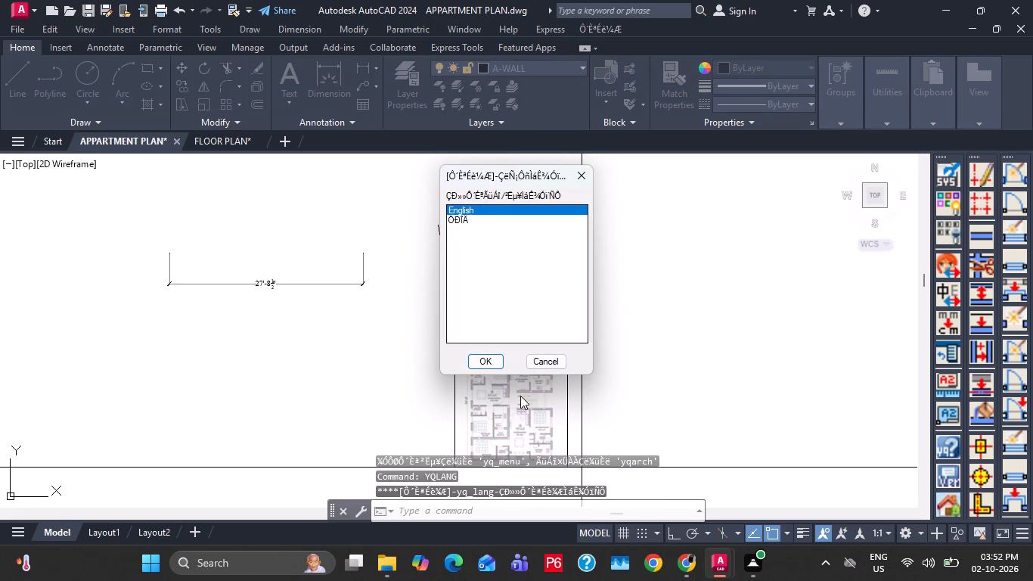
pyautogui.click(489, 351)
pyautogui.click(489, 361)
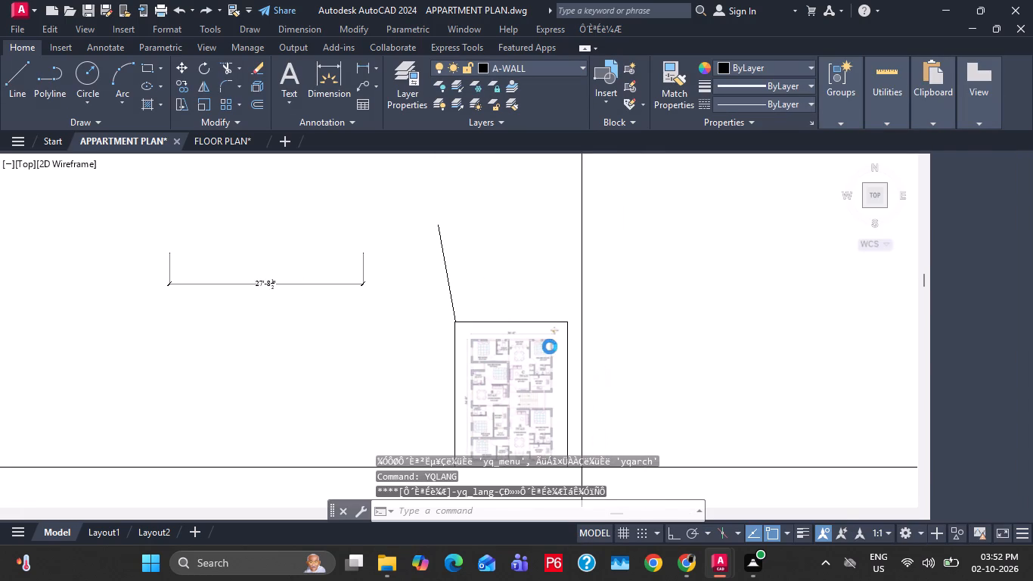
pyautogui.moveTo(660, 392); pyautogui.dragTo(584, 346, button='middle')
pyautogui.scroll(2, 432, 305)
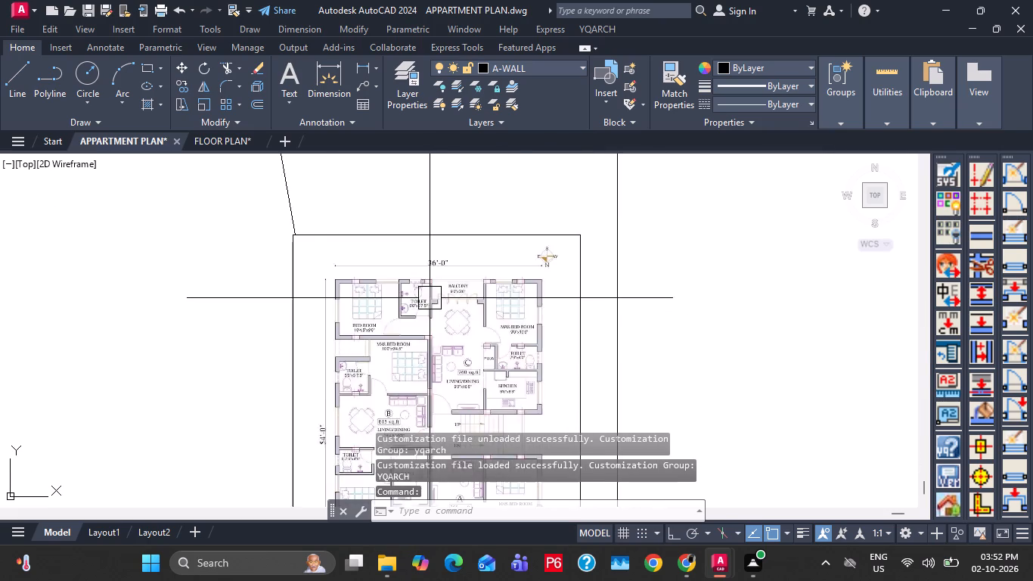
pyautogui.scroll(3, 429, 296)
pyautogui.press('Escape')
pyautogui.press('Escape')
pyautogui.press('Escape')
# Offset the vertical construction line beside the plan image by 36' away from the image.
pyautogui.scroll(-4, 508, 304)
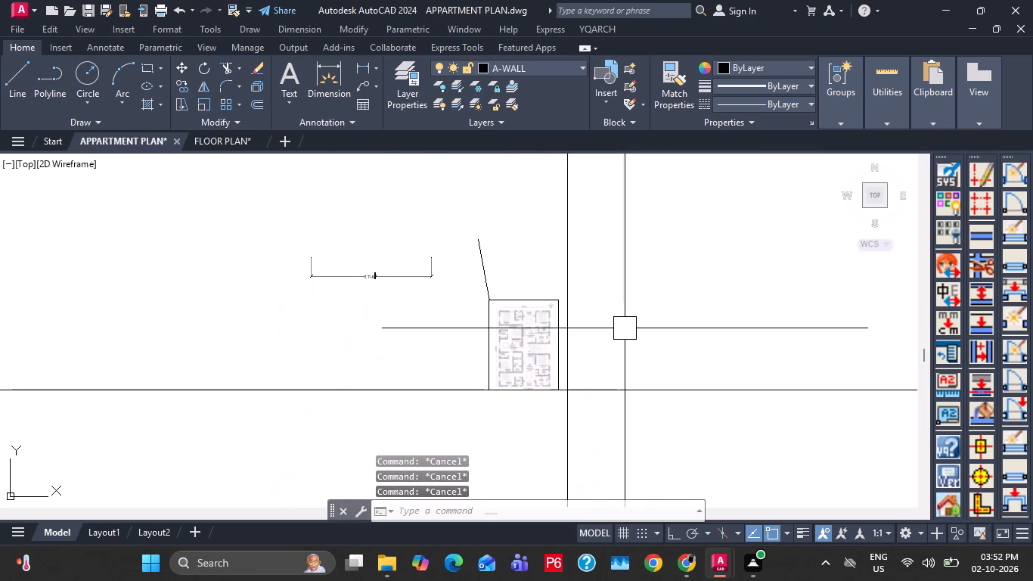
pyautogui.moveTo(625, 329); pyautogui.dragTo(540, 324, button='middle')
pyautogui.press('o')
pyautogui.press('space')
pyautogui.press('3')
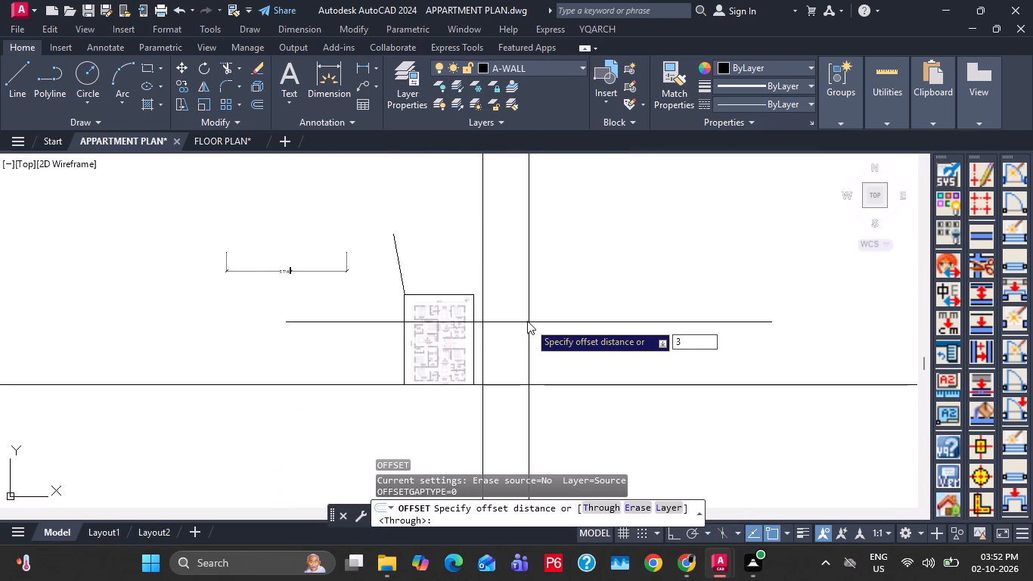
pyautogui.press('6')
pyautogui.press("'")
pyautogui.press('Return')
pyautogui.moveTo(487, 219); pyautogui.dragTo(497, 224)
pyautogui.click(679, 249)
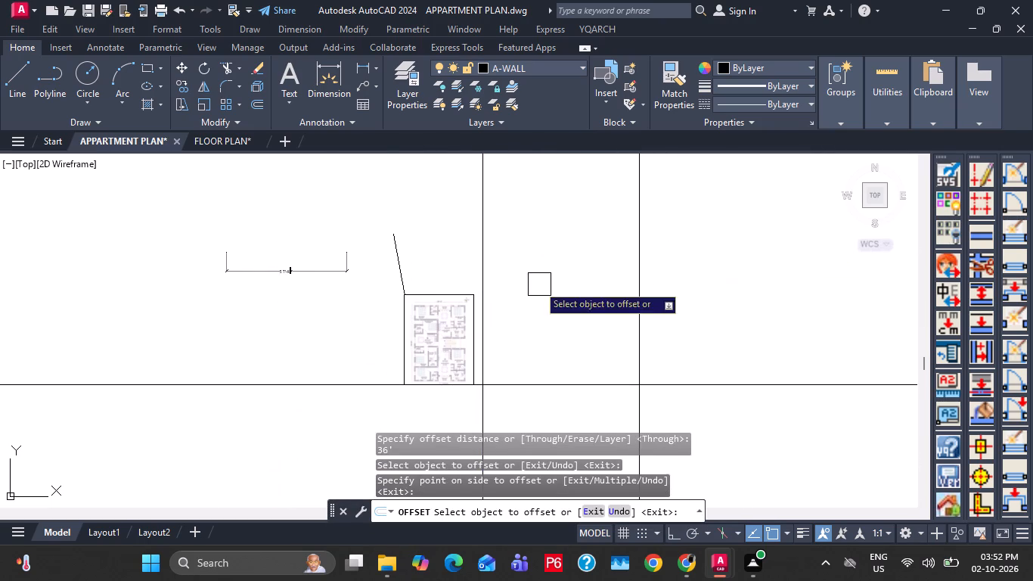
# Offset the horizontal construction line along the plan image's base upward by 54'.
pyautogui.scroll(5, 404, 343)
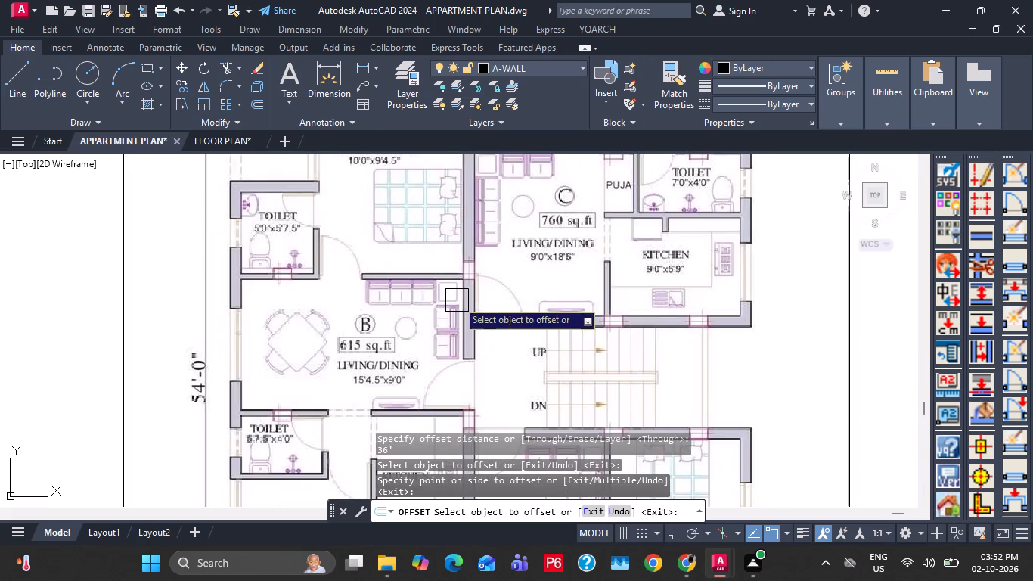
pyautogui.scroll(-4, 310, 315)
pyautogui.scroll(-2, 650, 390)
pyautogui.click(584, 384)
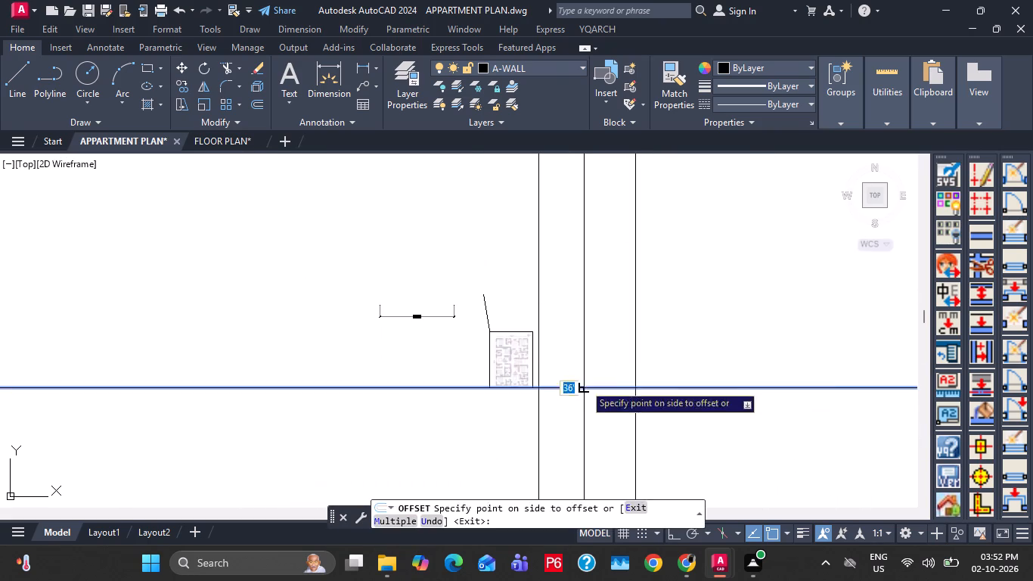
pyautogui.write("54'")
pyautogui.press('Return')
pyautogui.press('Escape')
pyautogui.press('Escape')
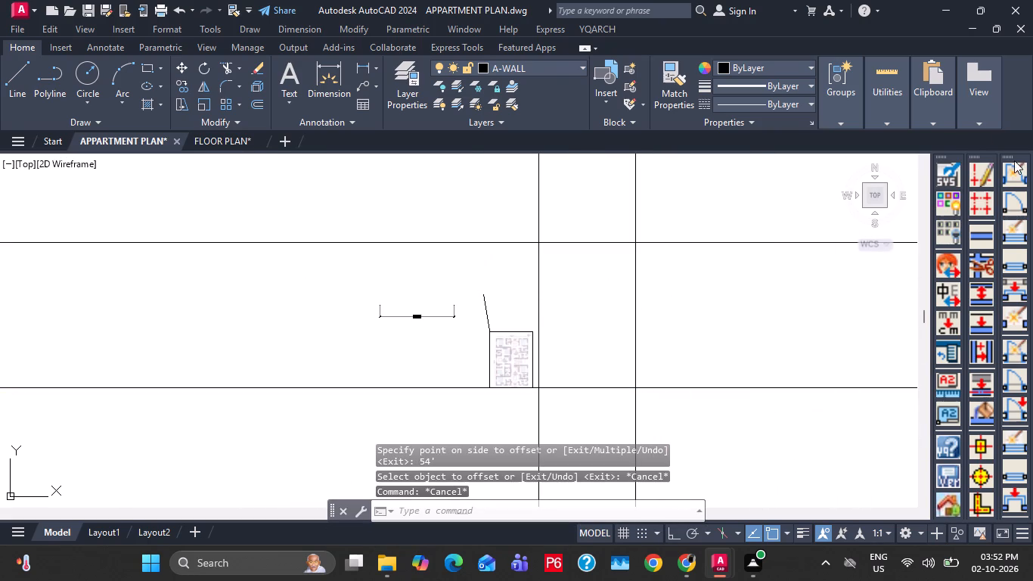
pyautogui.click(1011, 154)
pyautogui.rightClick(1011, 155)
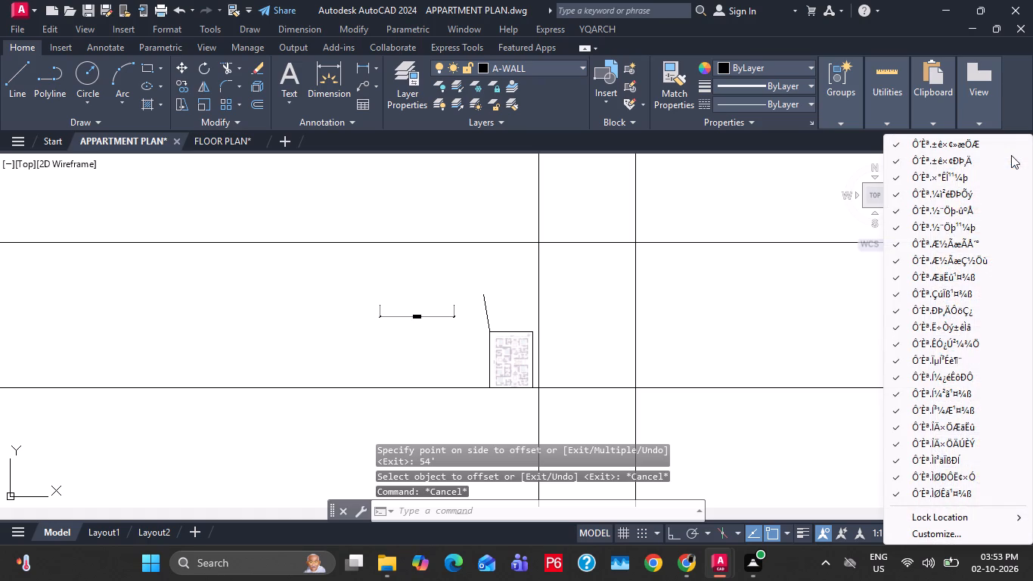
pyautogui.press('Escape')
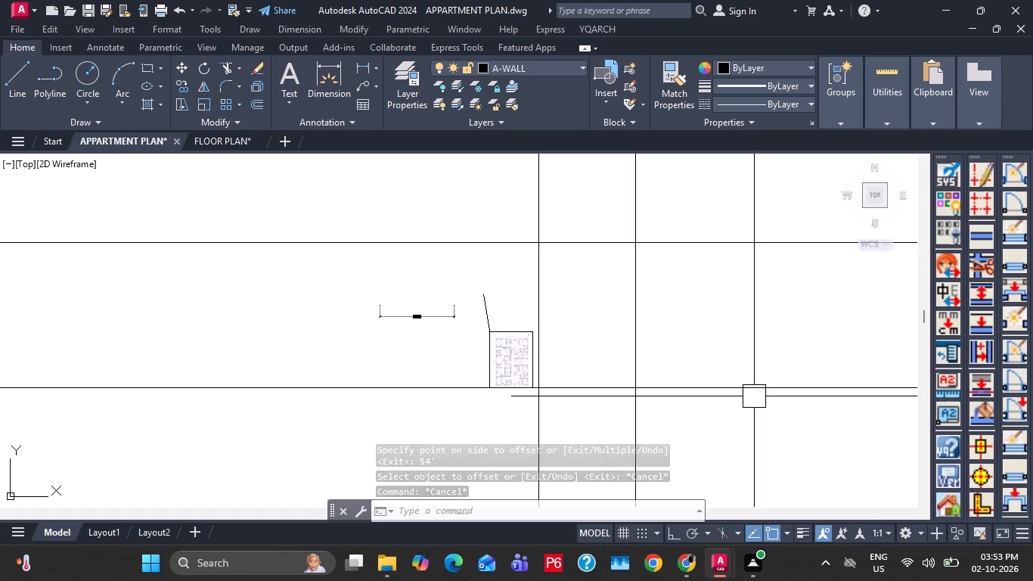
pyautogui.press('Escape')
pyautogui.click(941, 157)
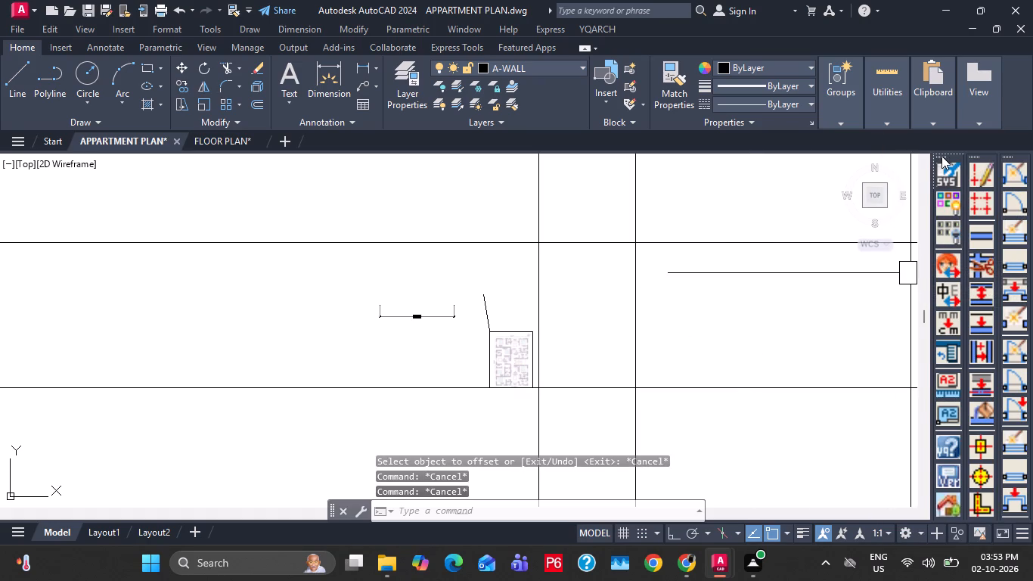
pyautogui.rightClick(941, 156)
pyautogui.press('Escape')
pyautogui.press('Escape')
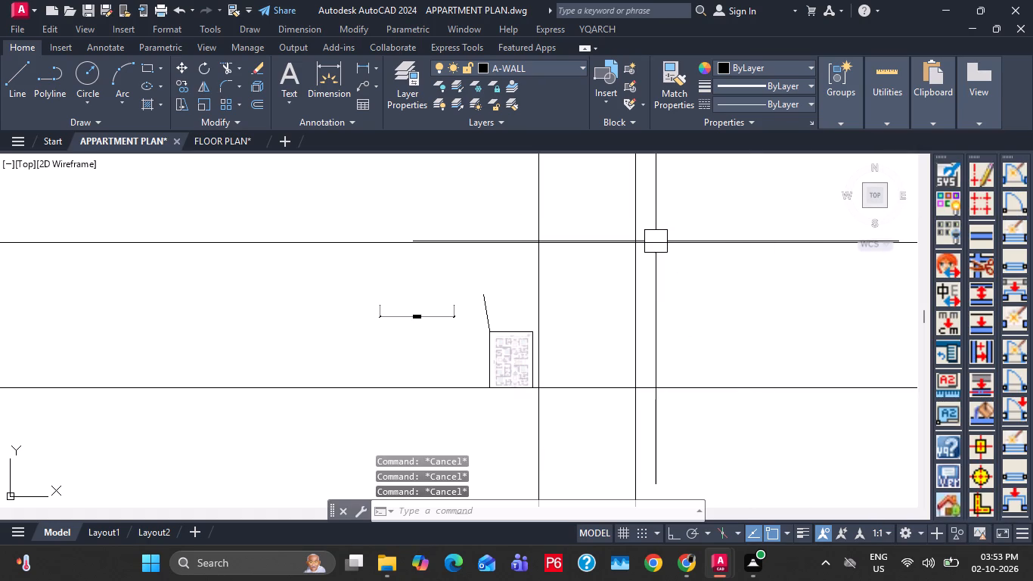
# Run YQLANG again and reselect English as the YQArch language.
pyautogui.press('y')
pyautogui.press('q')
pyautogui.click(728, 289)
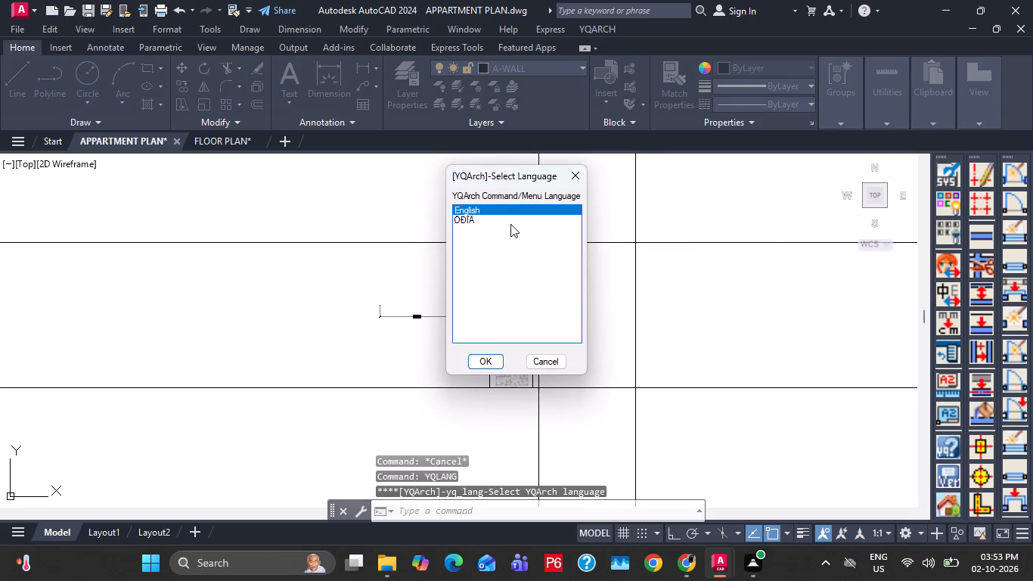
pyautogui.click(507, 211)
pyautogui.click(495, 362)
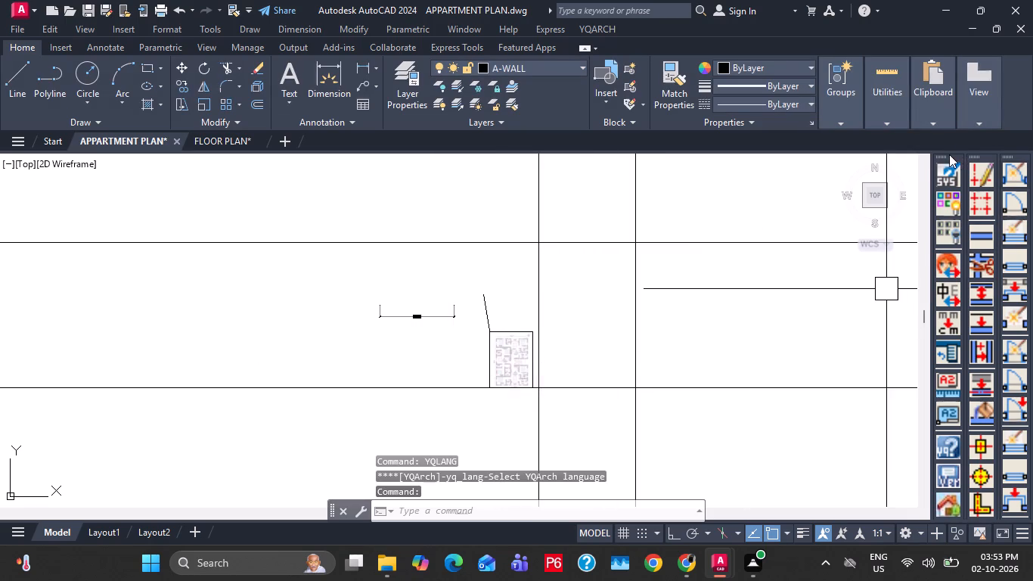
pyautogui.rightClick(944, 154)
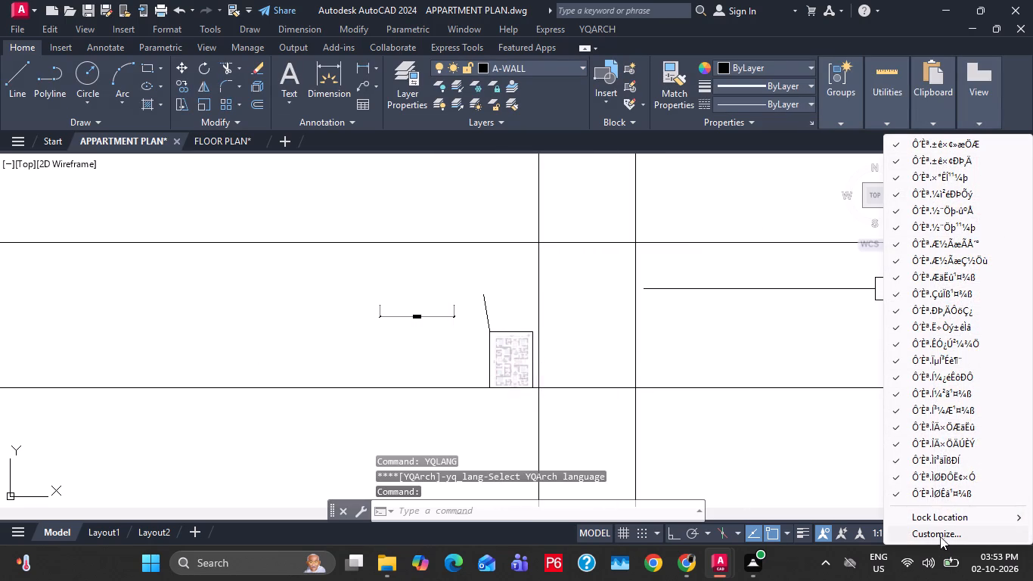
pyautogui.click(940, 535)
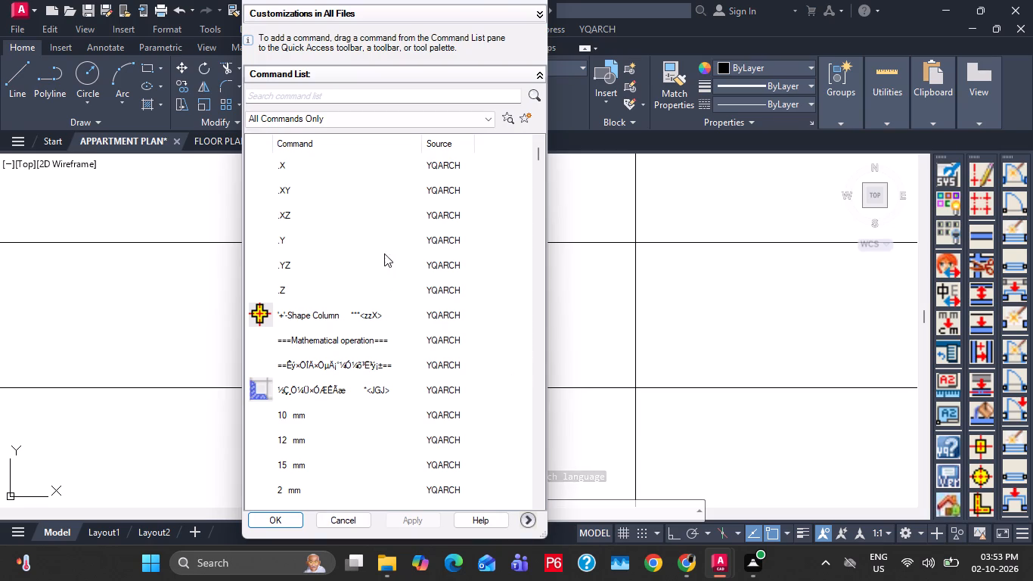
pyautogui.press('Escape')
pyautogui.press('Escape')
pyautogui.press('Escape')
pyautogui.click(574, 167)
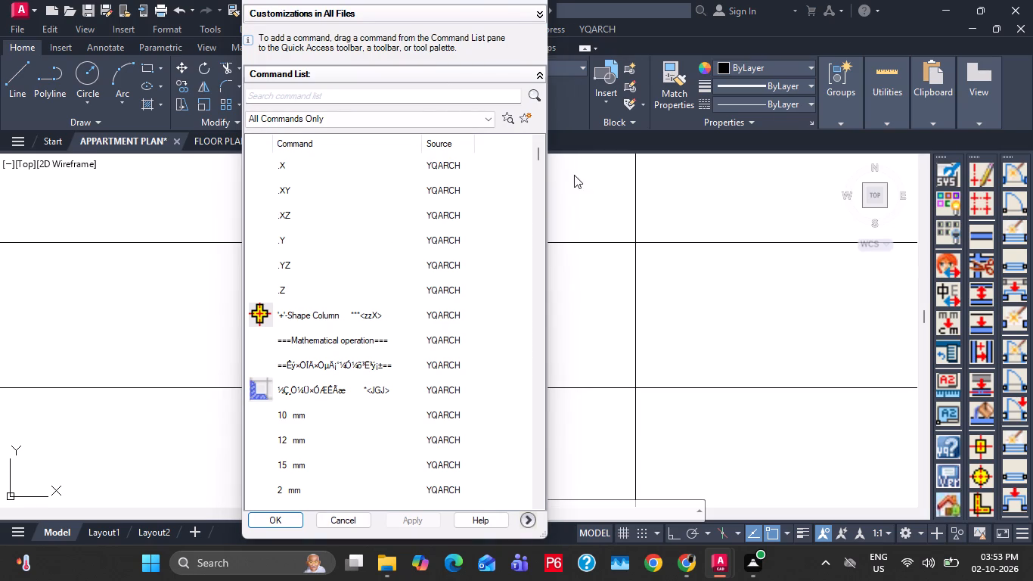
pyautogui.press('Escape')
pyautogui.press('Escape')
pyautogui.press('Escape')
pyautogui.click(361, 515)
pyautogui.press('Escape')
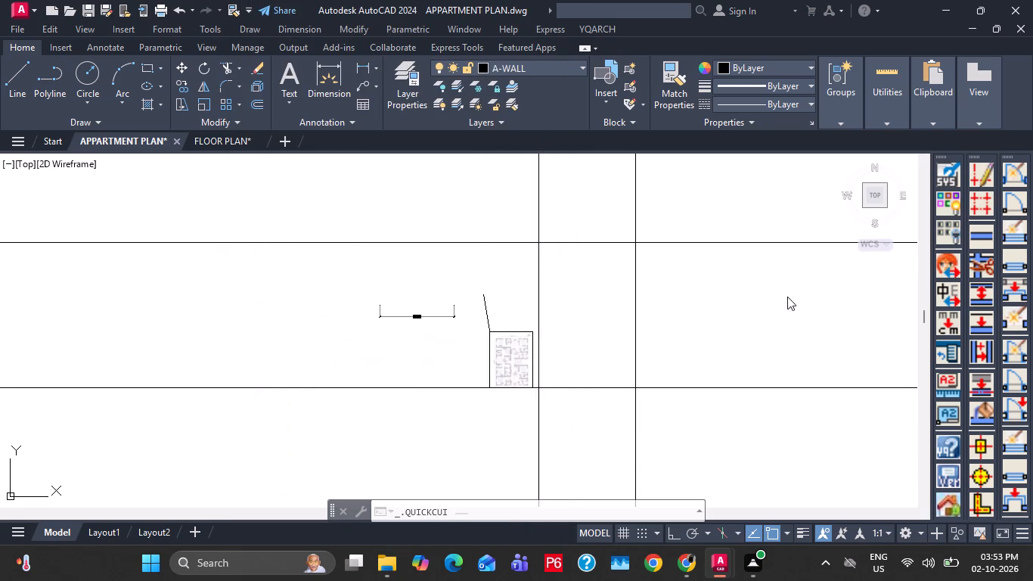
# Undock the YQArch system toolbar and float it over the drawing area.
pyautogui.moveTo(787, 297); pyautogui.dragTo(746, 307, button='middle')
pyautogui.moveTo(948, 156); pyautogui.dragTo(929, 163)
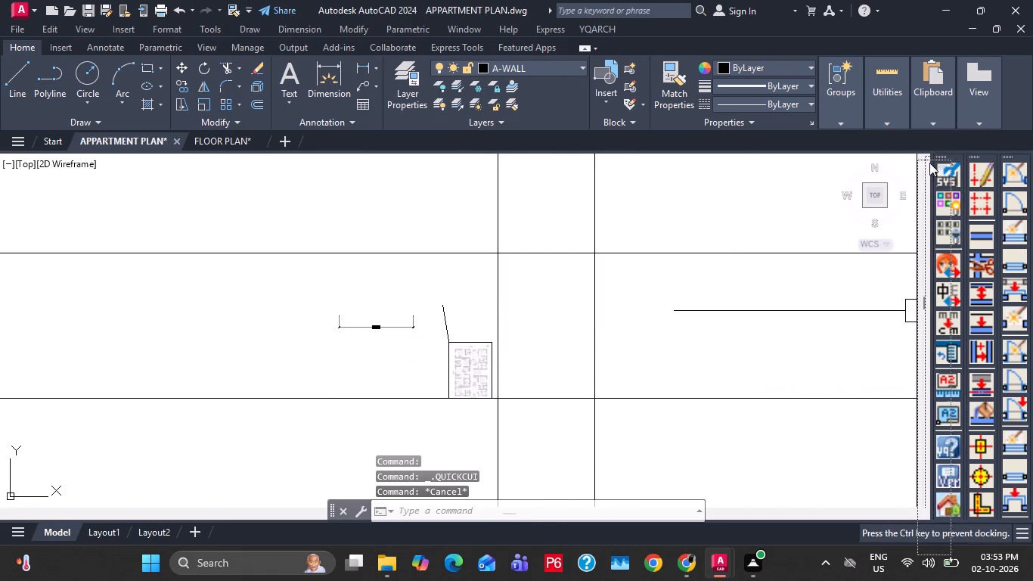
pyautogui.moveTo(929, 163); pyautogui.dragTo(811, 298)
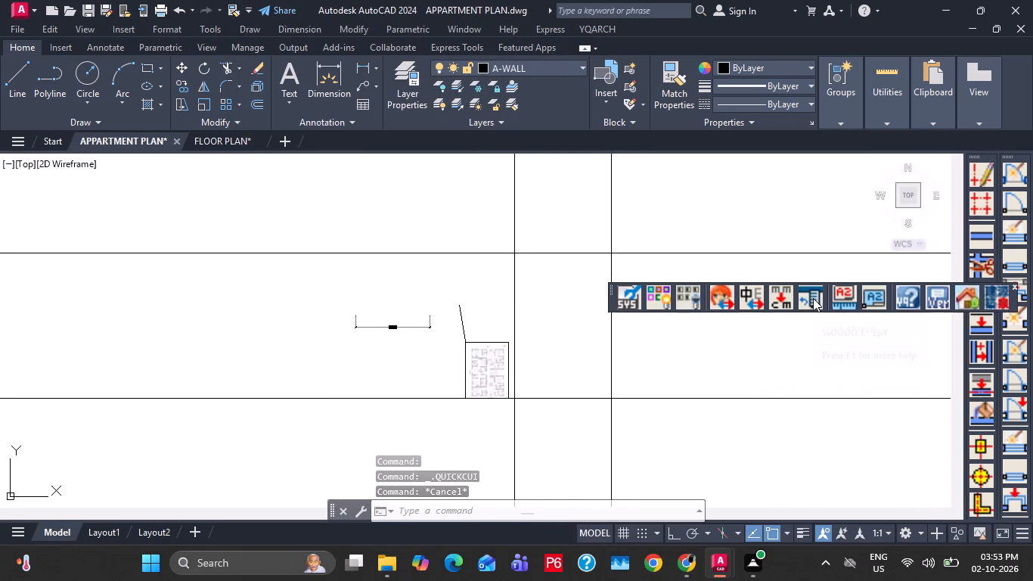
pyautogui.click(610, 290)
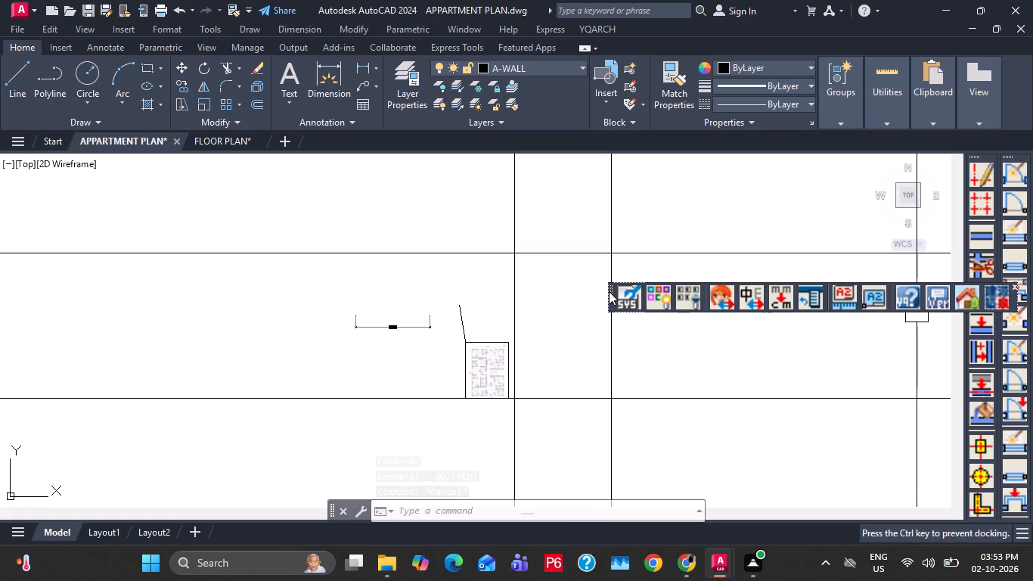
pyautogui.rightClick(609, 291)
pyautogui.press('Escape')
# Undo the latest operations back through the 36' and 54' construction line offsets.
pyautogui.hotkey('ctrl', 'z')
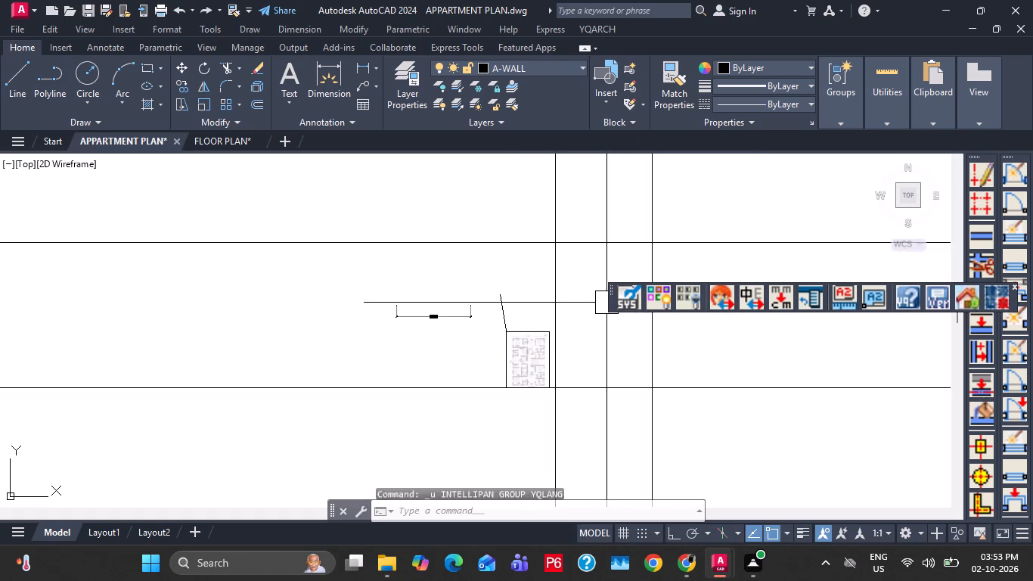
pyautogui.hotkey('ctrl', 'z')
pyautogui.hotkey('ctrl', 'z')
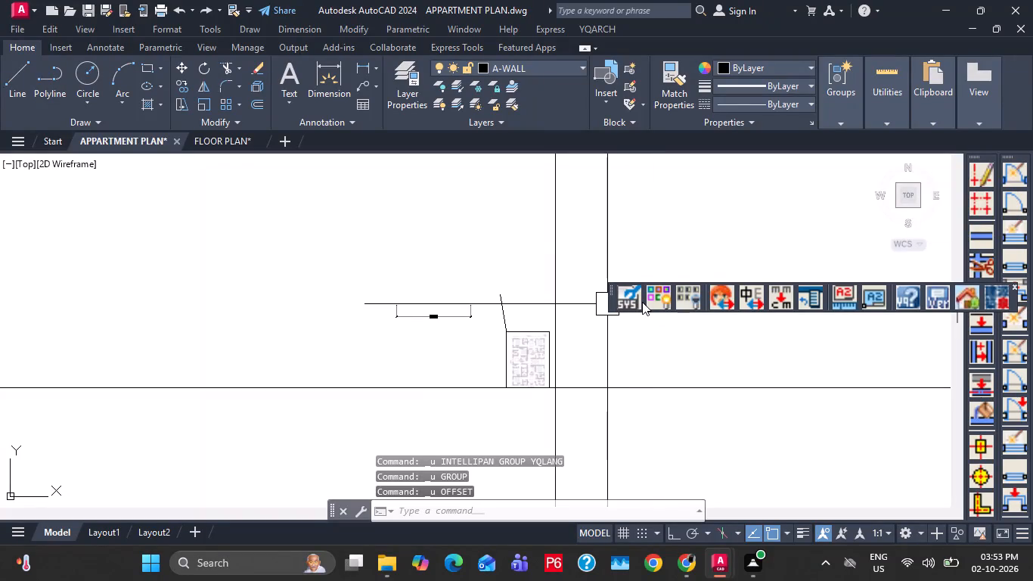
# Dock the floating YQArch system toolbar beside the other docked YQArch toolbars.
pyautogui.hotkey('ctrl', 't')
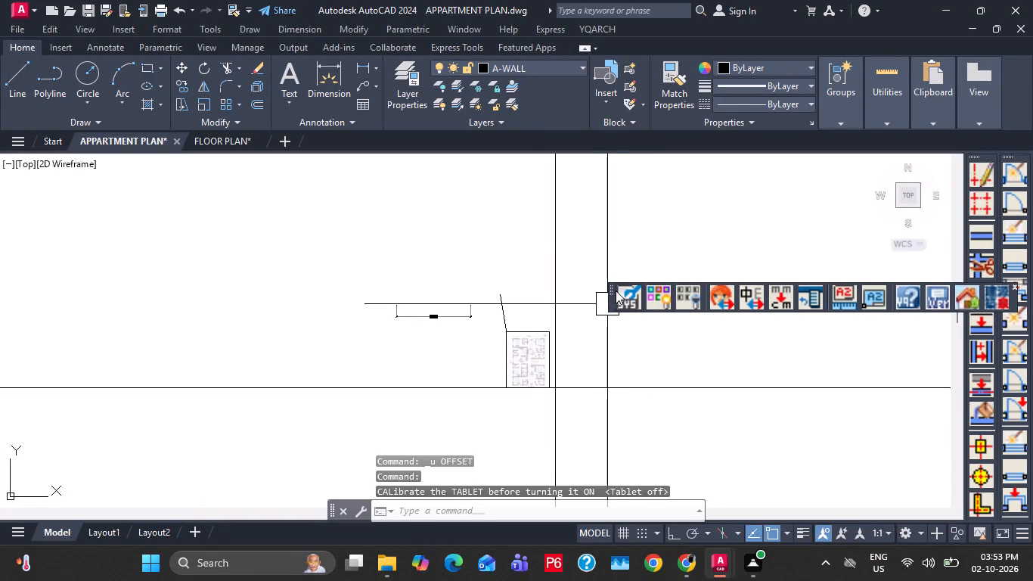
pyautogui.moveTo(610, 293); pyautogui.dragTo(986, 160)
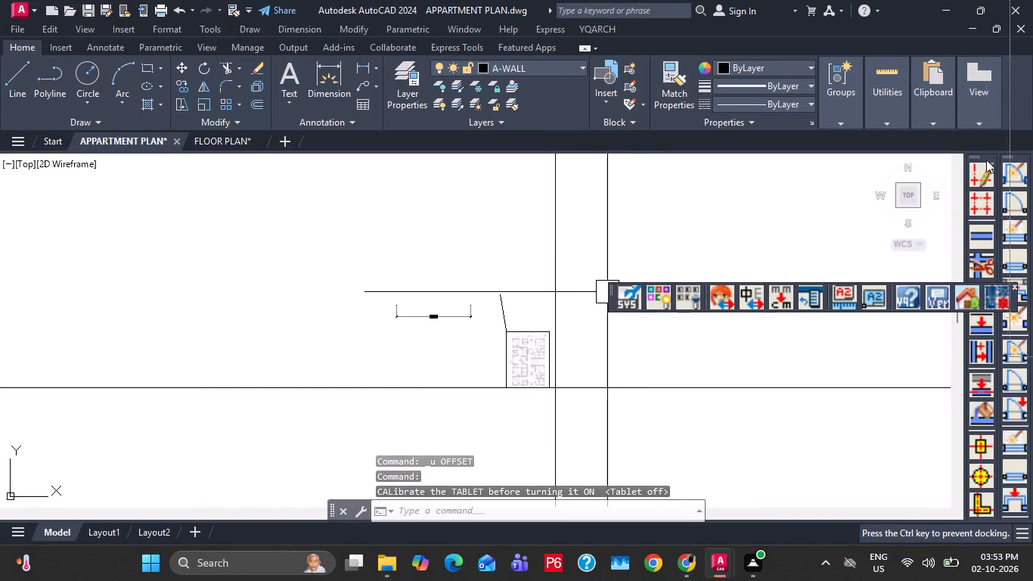
pyautogui.moveTo(986, 160); pyautogui.dragTo(968, 156)
# Offset the vertical construction line beside the plan image by 36', on the side away from the image.
pyautogui.scroll(1, 517, 346)
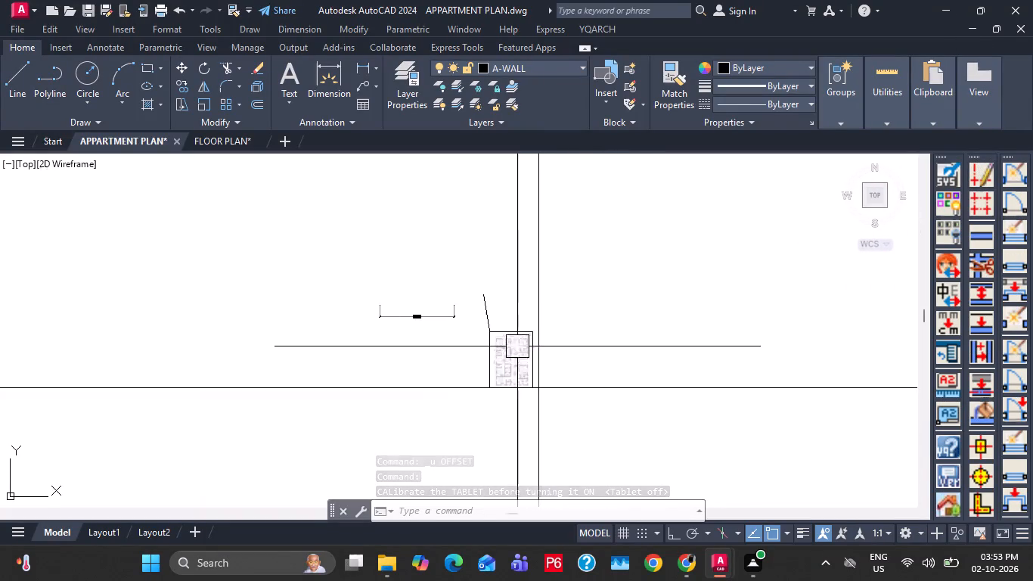
pyautogui.scroll(1, 517, 346)
pyautogui.moveTo(513, 338); pyautogui.dragTo(506, 328, button='middle')
pyautogui.scroll(-2, 547, 362)
pyautogui.moveTo(626, 363); pyautogui.dragTo(566, 381, button='middle')
pyautogui.hotkey('ctrl', 'y')
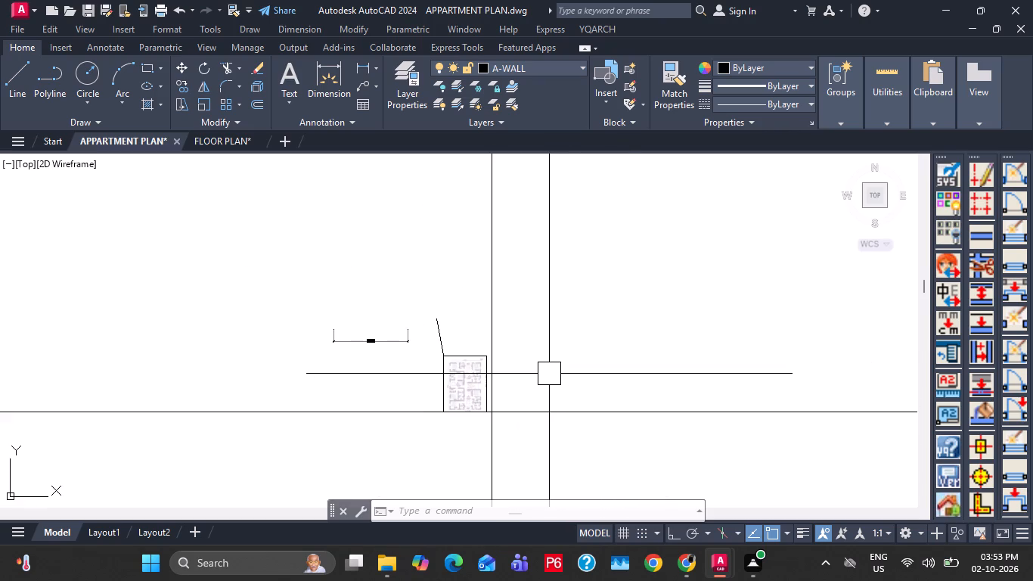
pyautogui.hotkey('ctrl', 'y')
pyautogui.hotkey('ctrl', 'y')
pyautogui.write('O 3')
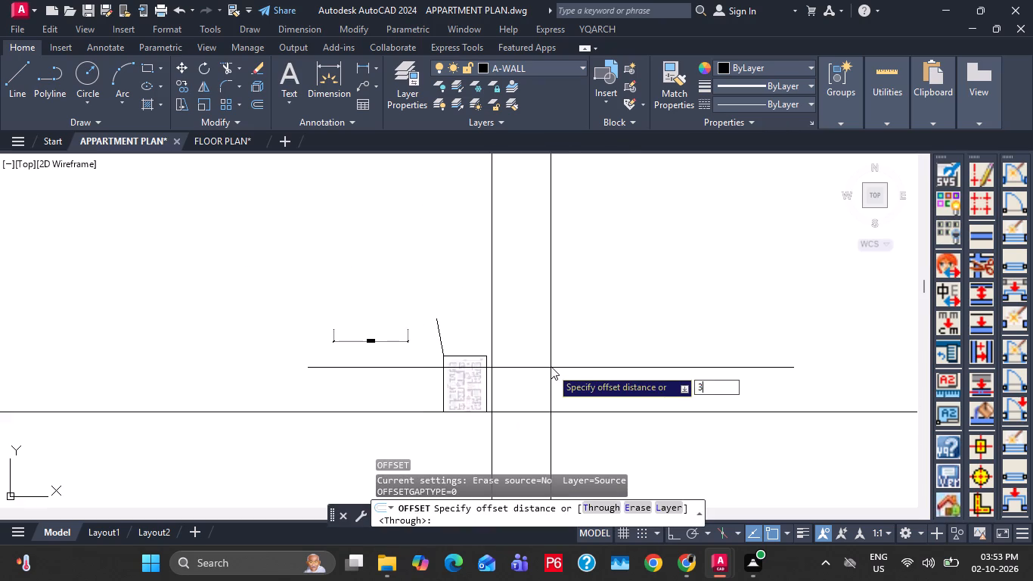
pyautogui.press('6')
pyautogui.press("'")
pyautogui.press('Return')
pyautogui.moveTo(489, 281); pyautogui.dragTo(513, 281)
pyautogui.click(608, 281)
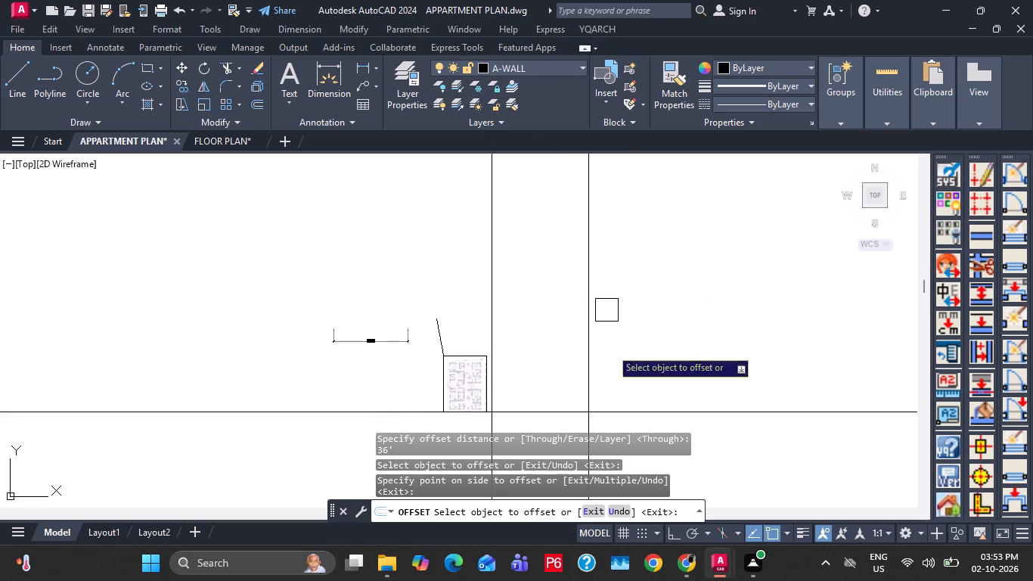
# Offset the horizontal construction line along the plan image's base upward by 54'.
pyautogui.moveTo(637, 409); pyautogui.dragTo(637, 402)
pyautogui.write("54'")
pyautogui.press('Return')
pyautogui.moveTo(546, 346); pyautogui.dragTo(548, 315, button='middle')
pyautogui.scroll(7, 504, 346)
pyautogui.press('Escape')
pyautogui.press('Escape')
pyautogui.press('Escape')
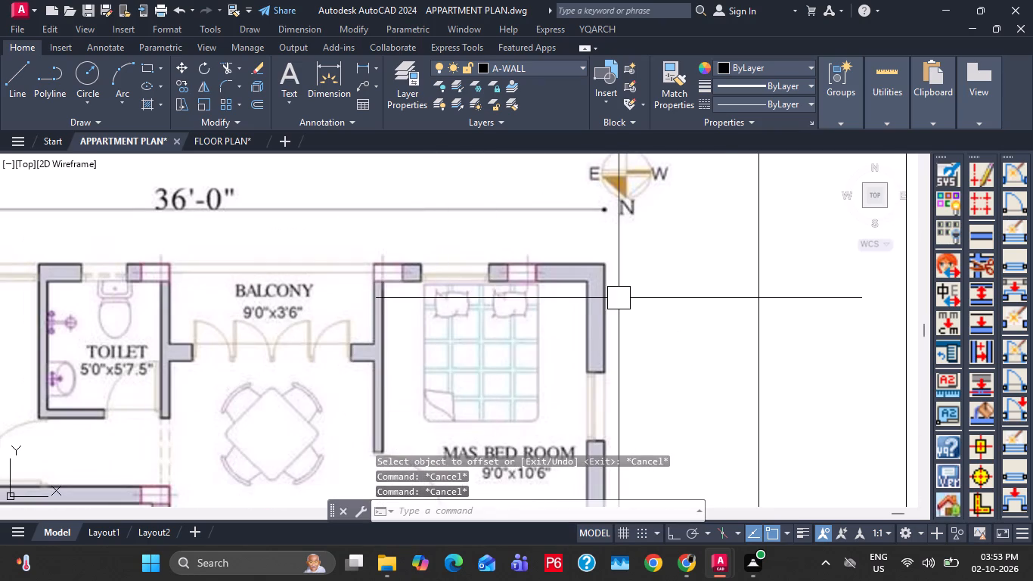
# Save the drawing.
pyautogui.hotkey('ctrl', 's')
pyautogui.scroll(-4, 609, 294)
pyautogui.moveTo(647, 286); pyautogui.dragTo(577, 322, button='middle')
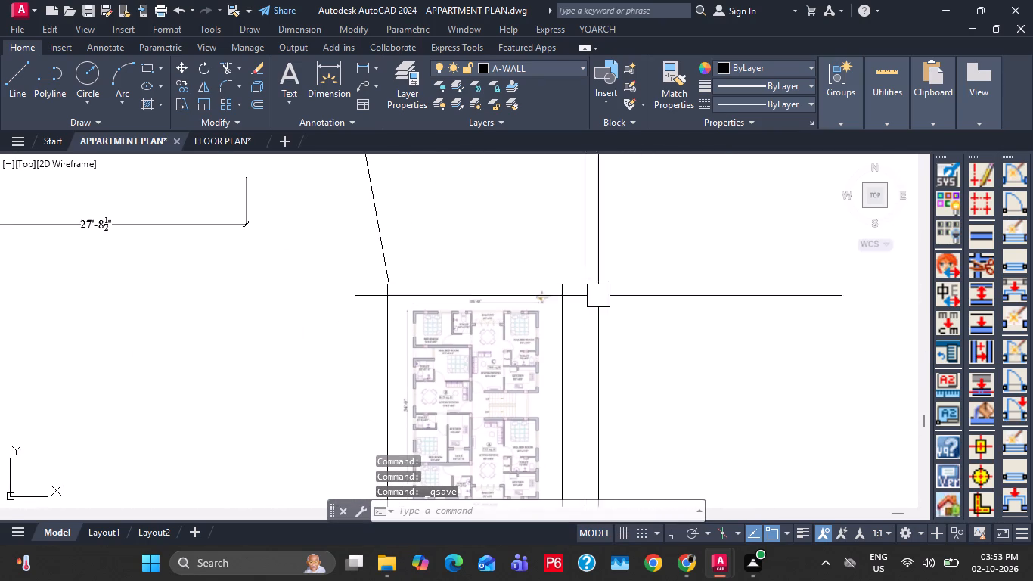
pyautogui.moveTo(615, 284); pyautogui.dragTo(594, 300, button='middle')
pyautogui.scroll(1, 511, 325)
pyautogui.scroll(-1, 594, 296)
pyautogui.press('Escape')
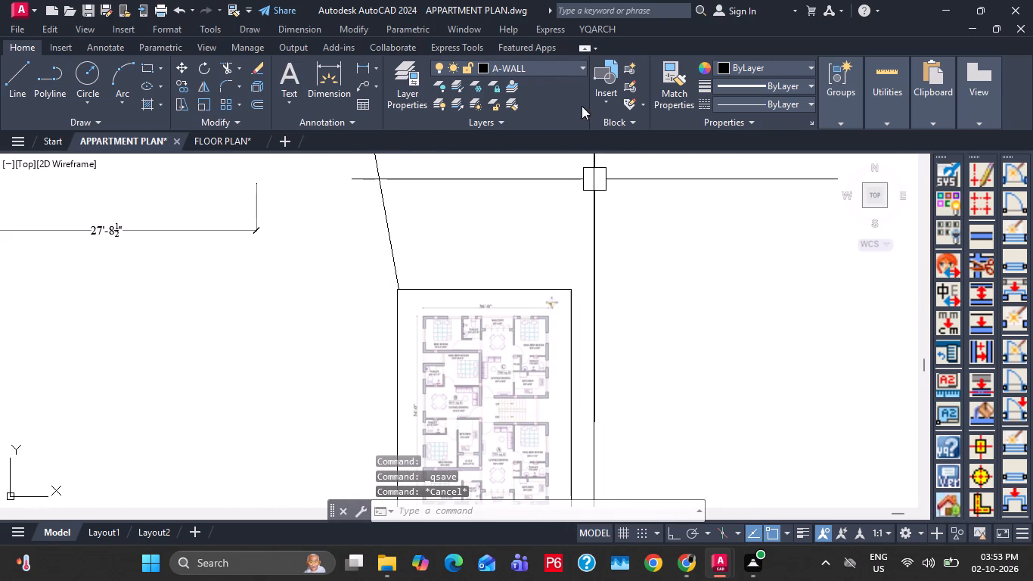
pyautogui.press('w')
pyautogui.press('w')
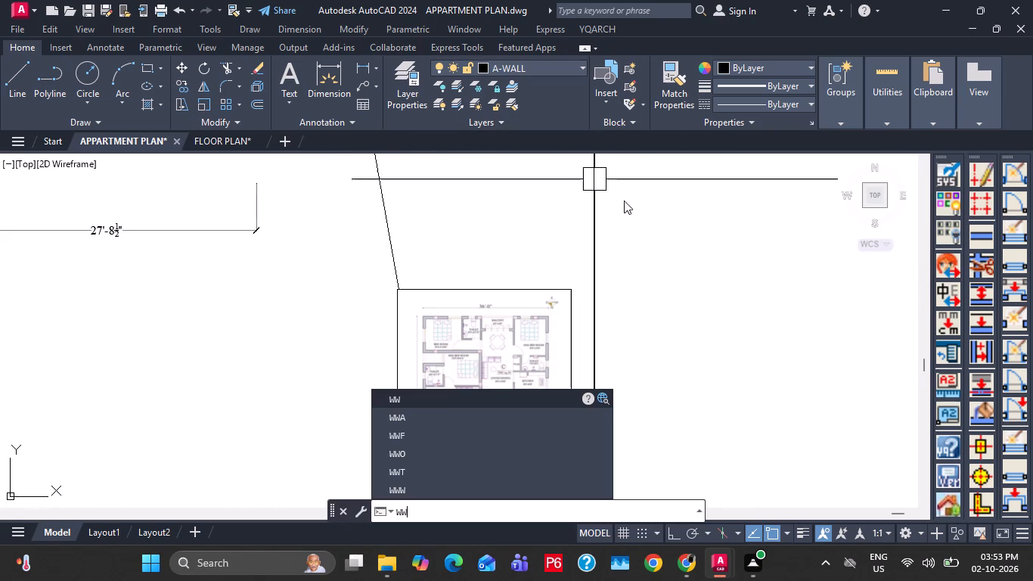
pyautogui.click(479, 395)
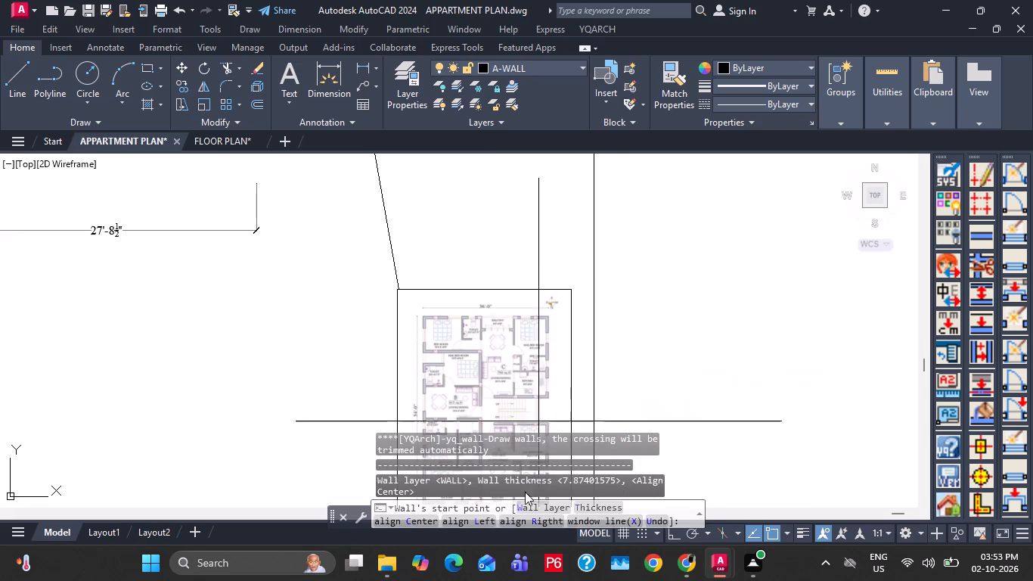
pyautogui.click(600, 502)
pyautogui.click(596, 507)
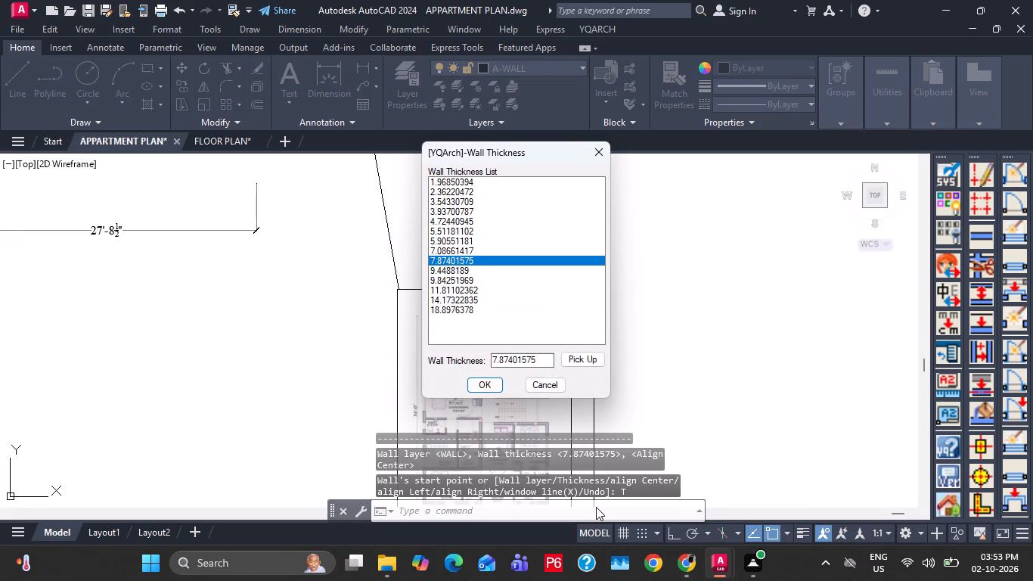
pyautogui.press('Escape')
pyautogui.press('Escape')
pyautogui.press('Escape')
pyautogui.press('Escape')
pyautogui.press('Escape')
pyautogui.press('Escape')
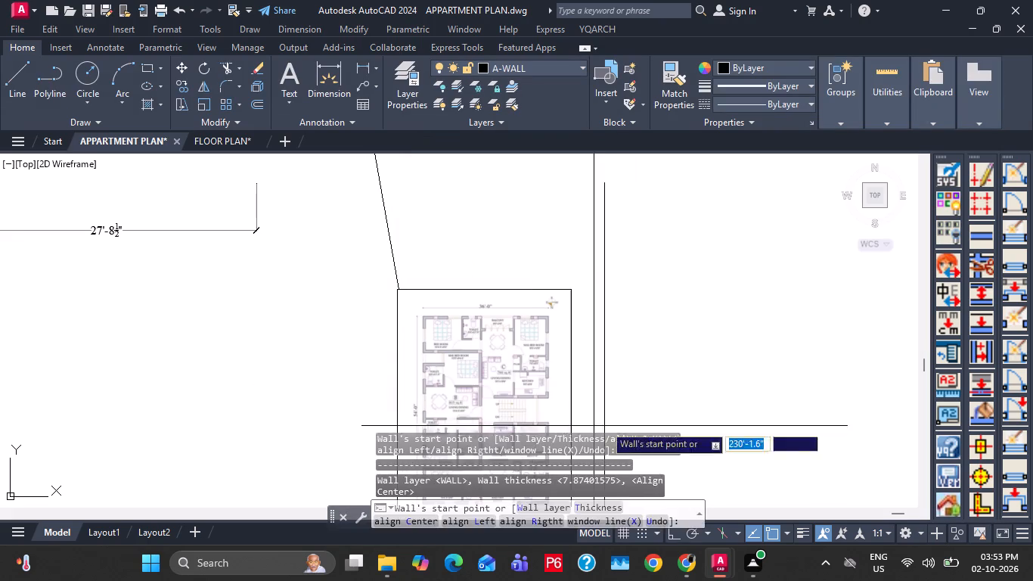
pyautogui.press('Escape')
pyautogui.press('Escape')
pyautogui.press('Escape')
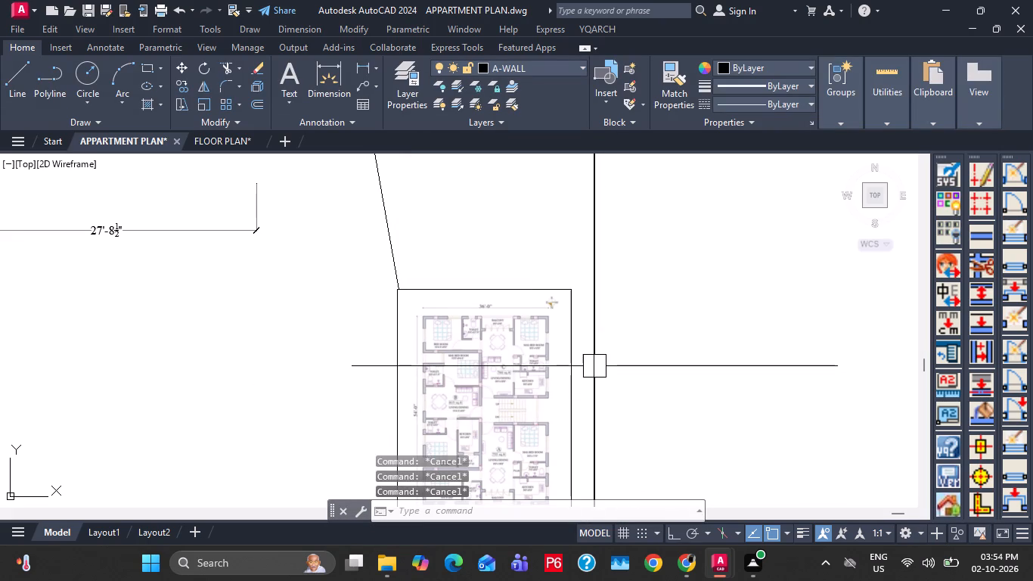
# Run YQUNITS and keep inch as the YQArch drawing units.
pyautogui.press('y')
pyautogui.write('QUN')
pyautogui.click(659, 390)
pyautogui.click(662, 406)
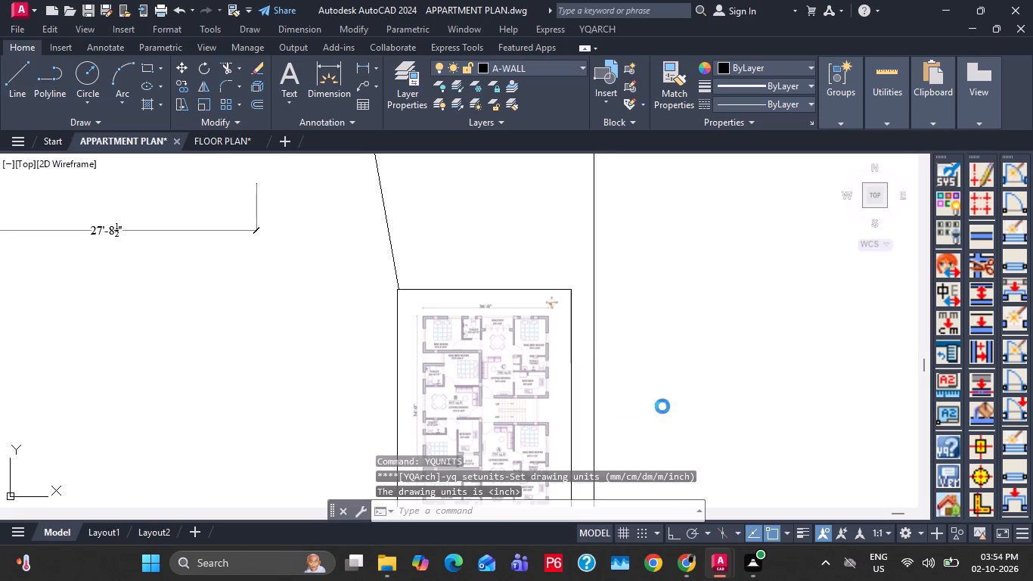
pyautogui.click(488, 360)
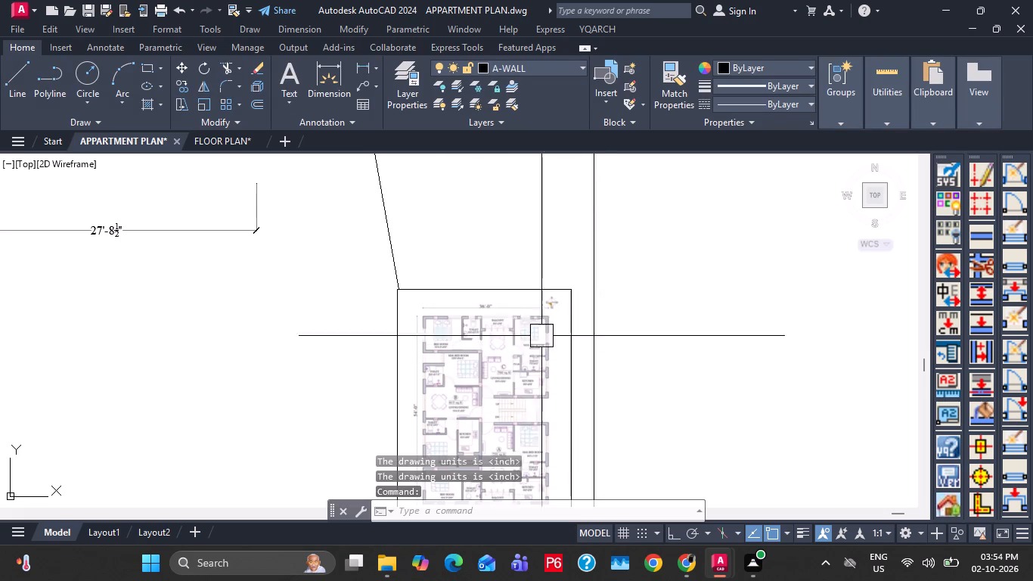
# Save the drawing again.
pyautogui.scroll(-2, 477, 317)
pyautogui.moveTo(605, 325); pyautogui.dragTo(596, 359, button='middle')
pyautogui.moveTo(535, 264); pyautogui.dragTo(526, 297, button='middle')
pyautogui.press('Escape')
pyautogui.press('Escape')
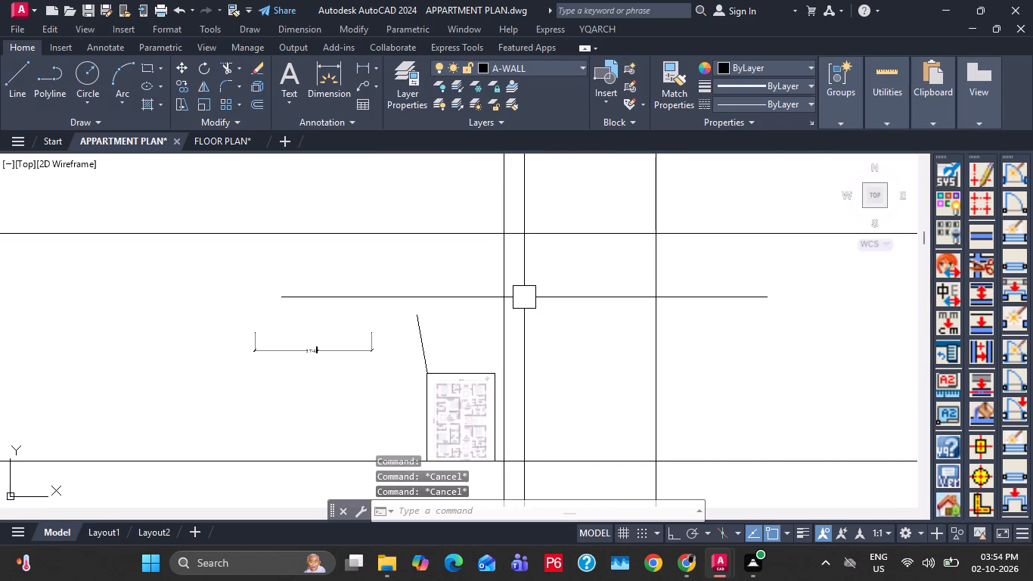
pyautogui.hotkey('ctrl', 's')
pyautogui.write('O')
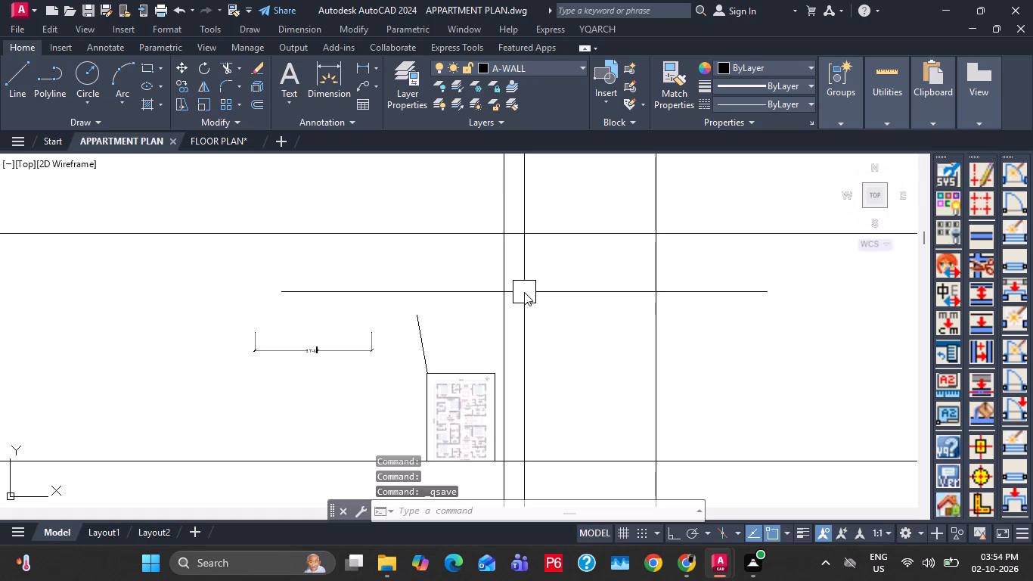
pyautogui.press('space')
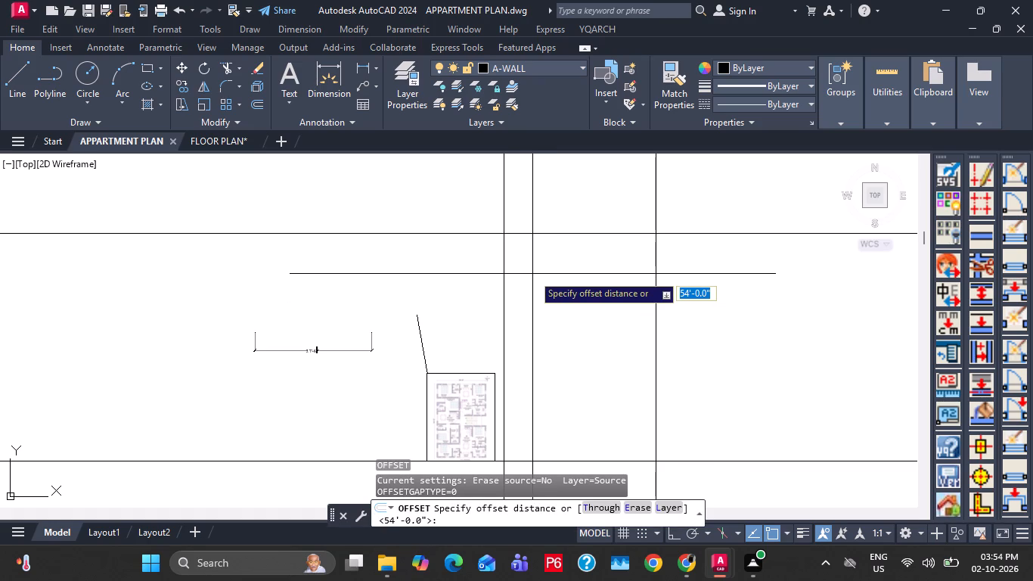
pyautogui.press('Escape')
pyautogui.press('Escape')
# Start the YQArch Draw Wall command (WW) and set the wall thickness to 9.
pyautogui.write('WW')
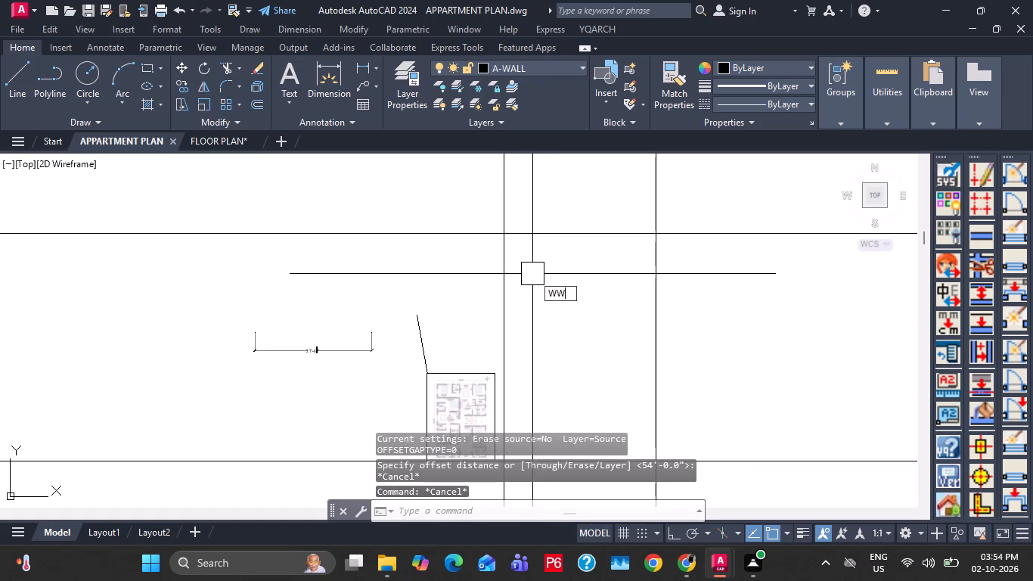
pyautogui.press('space')
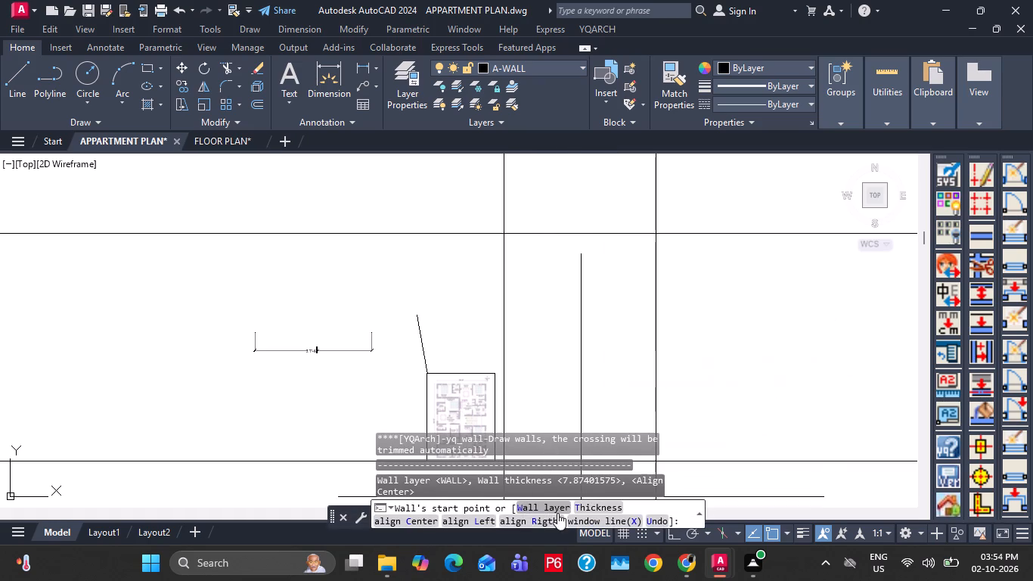
pyautogui.click(601, 508)
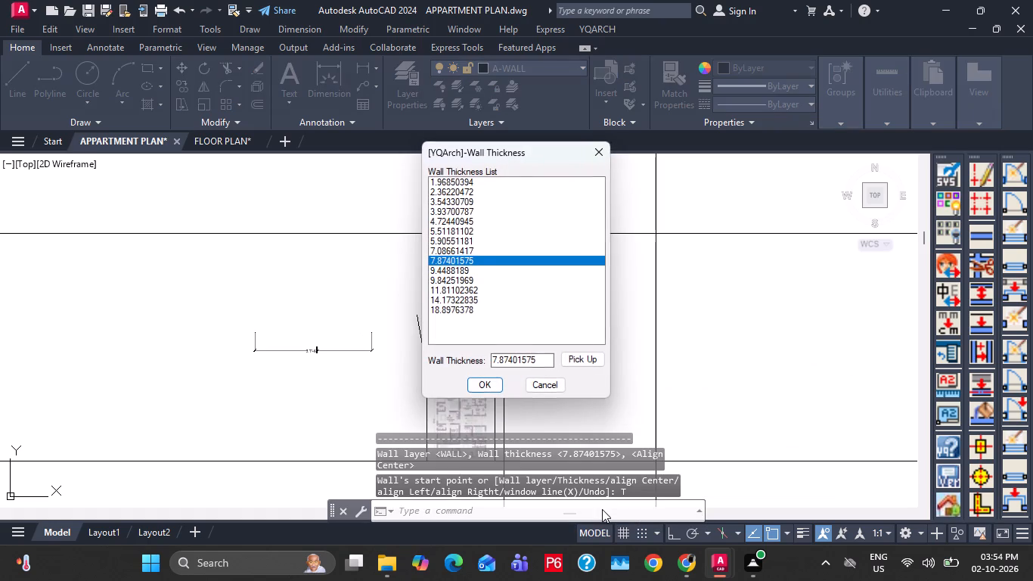
pyautogui.doubleClick(535, 362)
pyautogui.press('9')
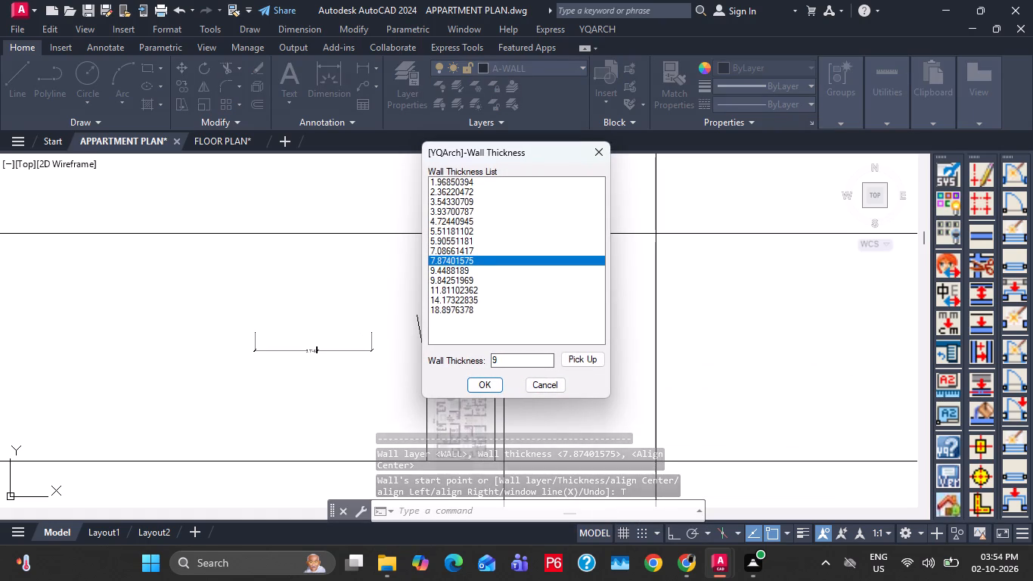
pyautogui.click(499, 386)
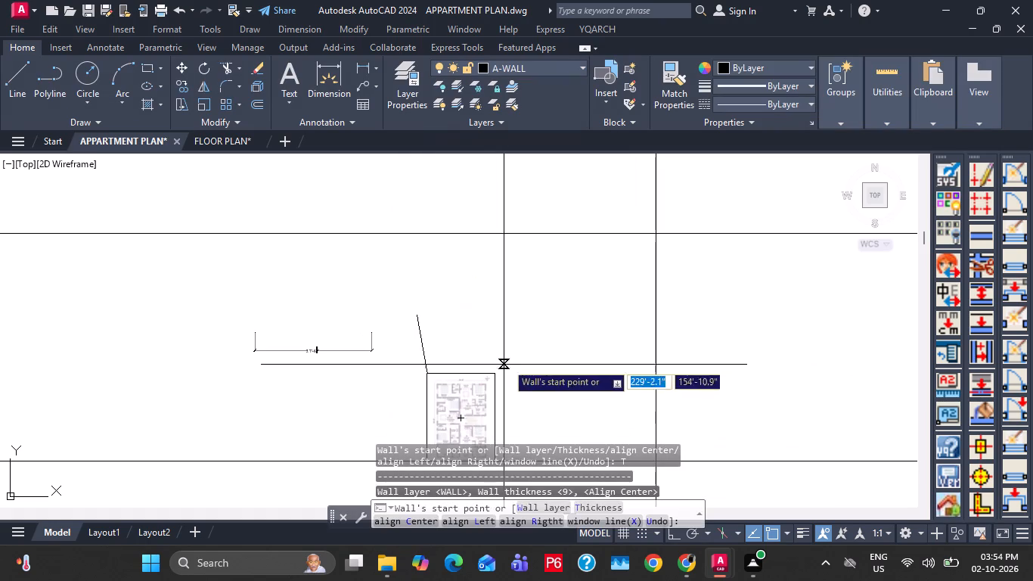
# Draw the closed rectangular outer wall, 36' by 54', centred on the four construction line intersections.
pyautogui.click(503, 231)
pyautogui.click(659, 231)
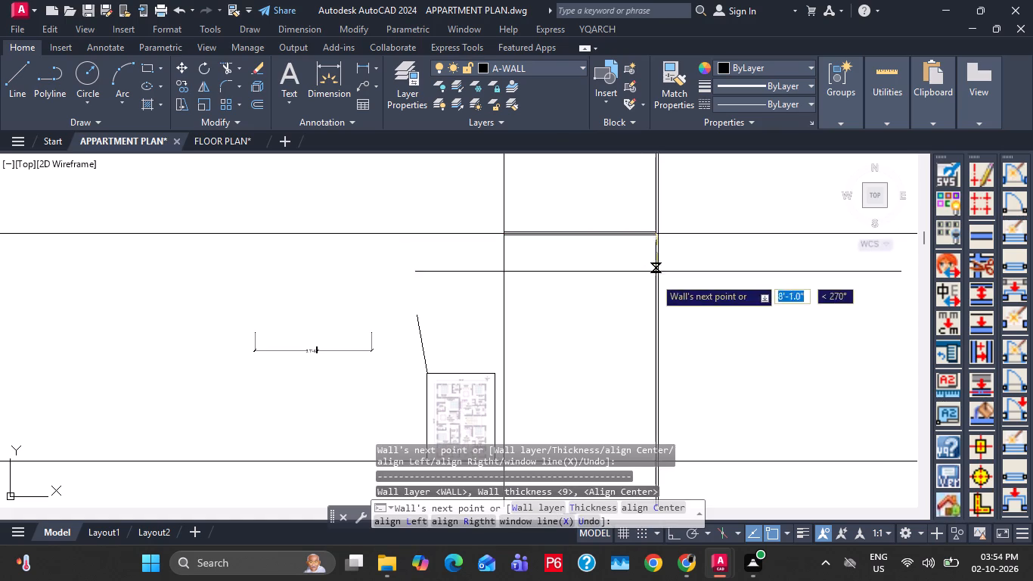
pyautogui.moveTo(654, 359); pyautogui.dragTo(658, 290, button='middle')
pyautogui.scroll(2, 663, 363)
pyautogui.moveTo(650, 423); pyautogui.dragTo(653, 374, button='middle')
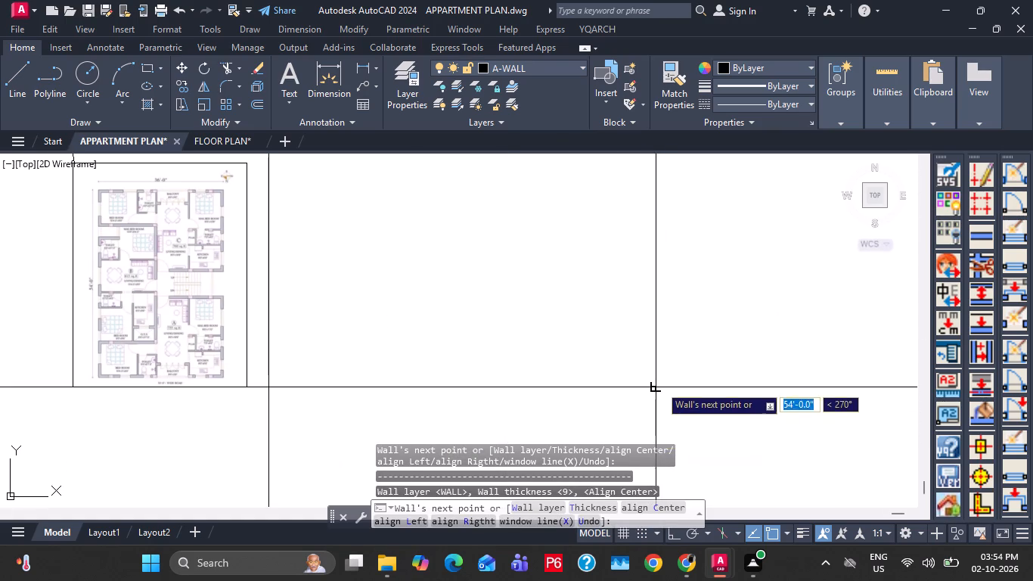
pyautogui.click(656, 388)
pyautogui.moveTo(265, 385); pyautogui.dragTo(268, 377)
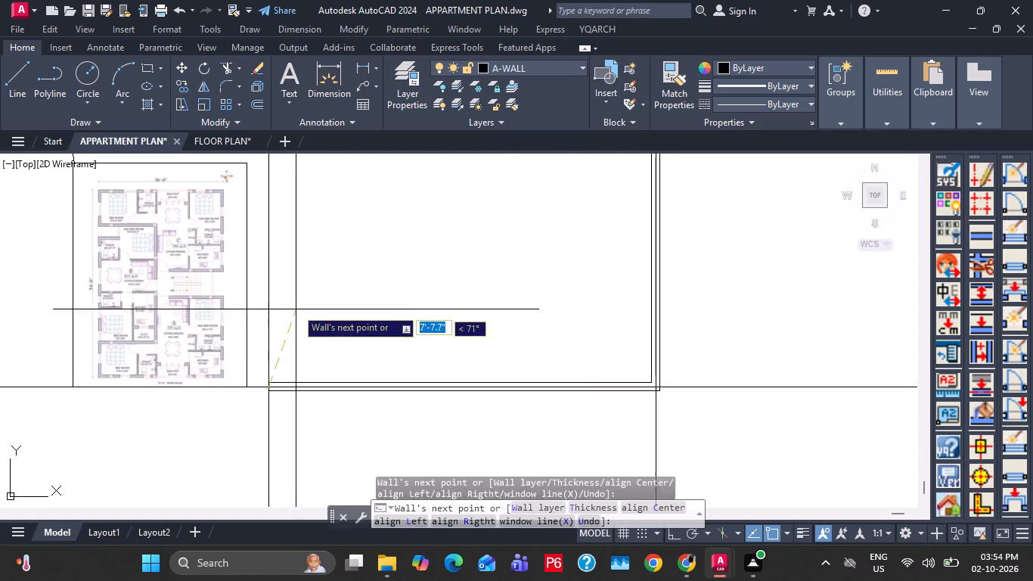
pyautogui.scroll(-1, 299, 300)
pyautogui.moveTo(280, 236); pyautogui.dragTo(348, 409, button='middle')
pyautogui.moveTo(346, 267); pyautogui.dragTo(376, 359, button='middle')
pyautogui.scroll(3, 369, 278)
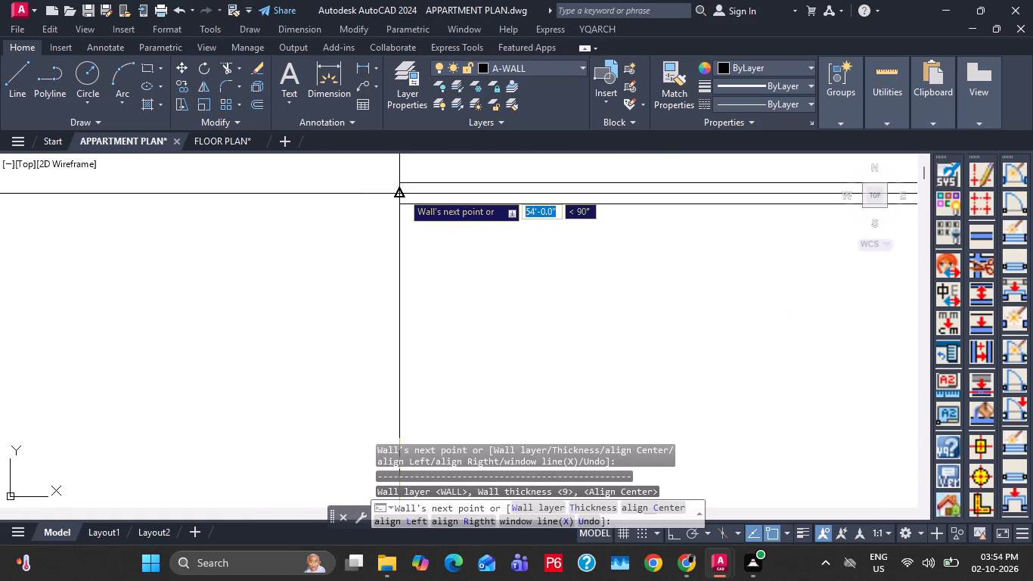
pyautogui.click(402, 192)
pyautogui.scroll(-4, 433, 227)
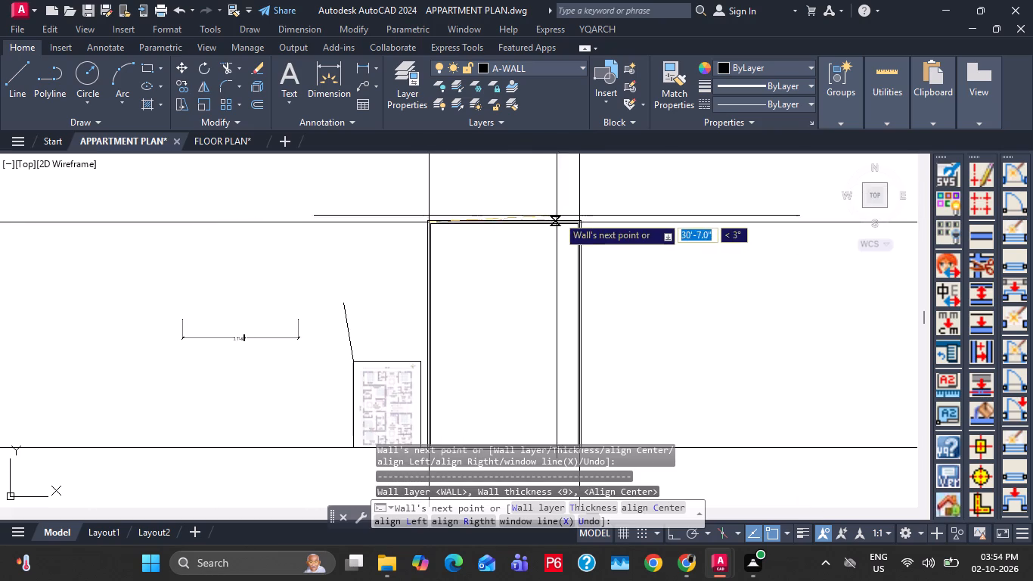
pyautogui.press('Escape')
pyautogui.press('Escape')
# Delete the two vertical and two horizontal construction lines around the outer wall.
pyautogui.click(610, 190)
pyautogui.click(389, 192)
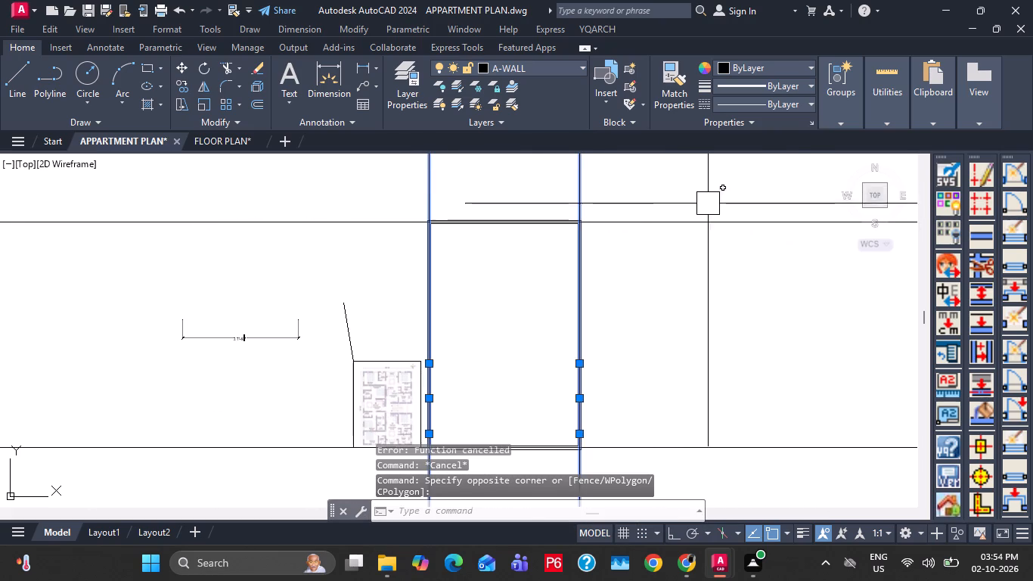
pyautogui.moveTo(708, 204); pyautogui.dragTo(709, 210)
pyautogui.click(665, 457)
pyautogui.press('Delete')
# Examine the outer wall's corner and the room dimensions along the upper side of the reference plan.
pyautogui.scroll(2, 458, 220)
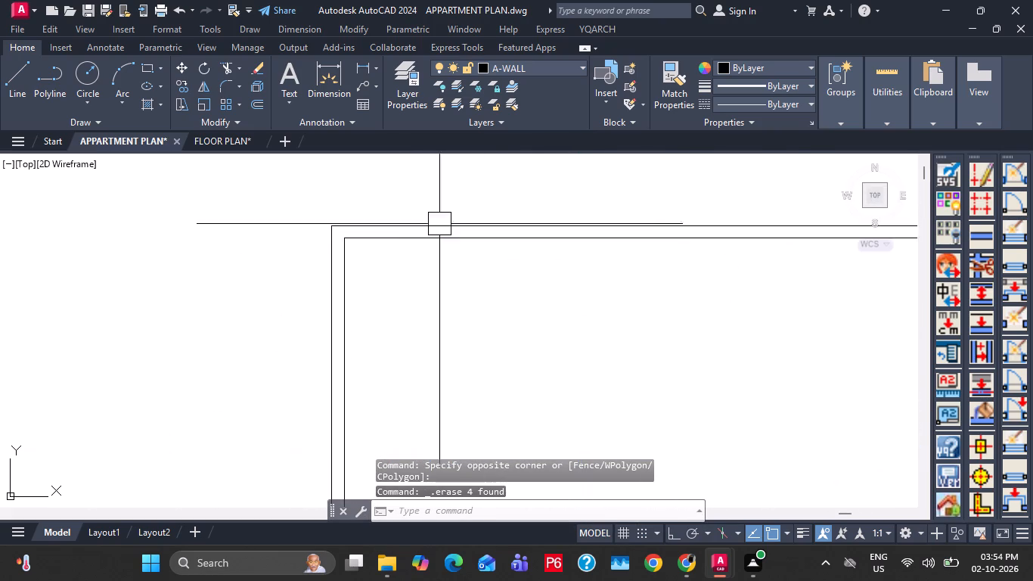
pyautogui.scroll(2, 436, 231)
pyautogui.click(434, 238)
pyautogui.scroll(-3, 436, 232)
pyautogui.press('Escape')
pyautogui.moveTo(474, 290); pyautogui.dragTo(570, 179, button='middle')
pyautogui.scroll(3, 452, 360)
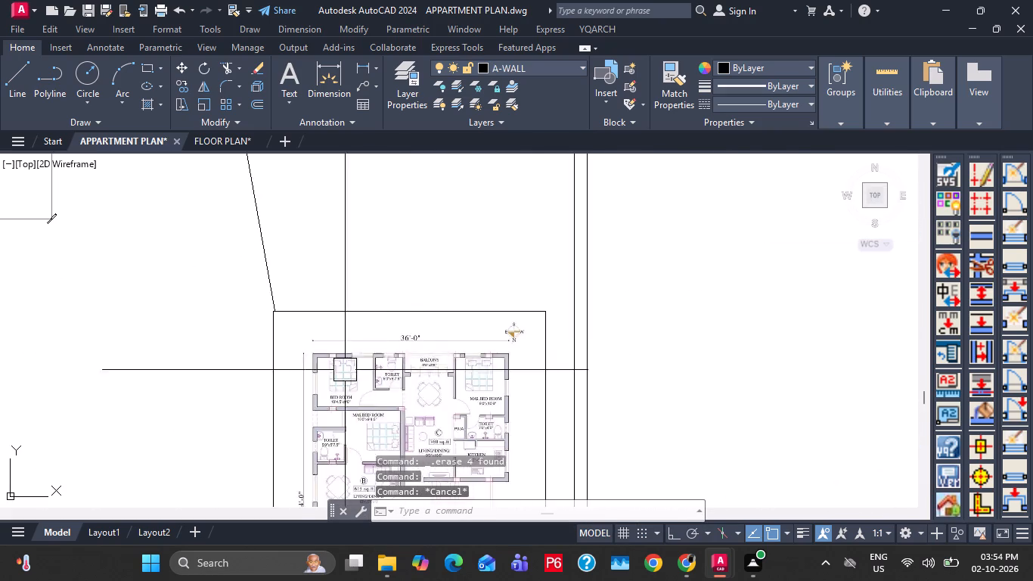
pyautogui.scroll(2, 340, 371)
pyautogui.scroll(-1, 403, 228)
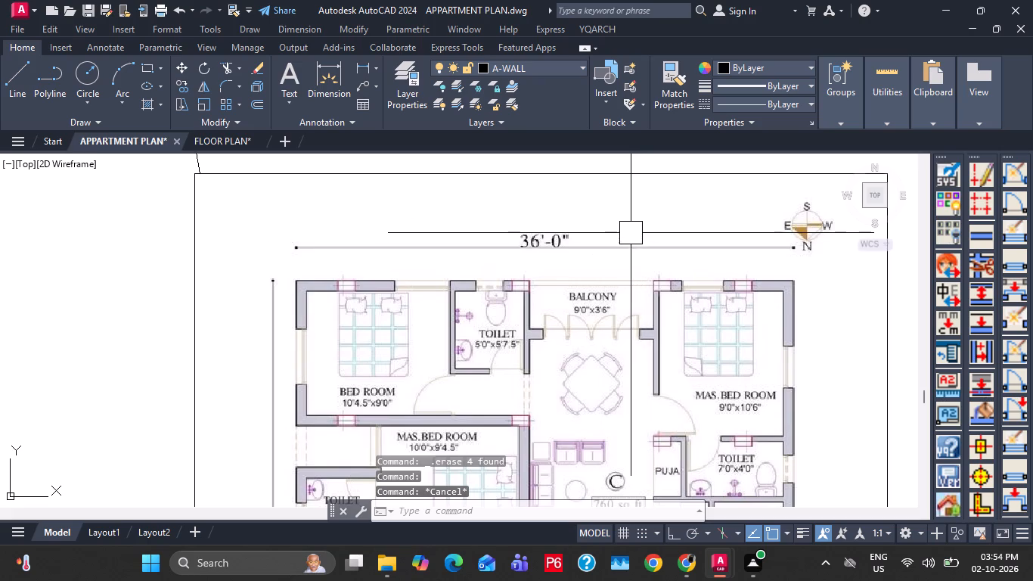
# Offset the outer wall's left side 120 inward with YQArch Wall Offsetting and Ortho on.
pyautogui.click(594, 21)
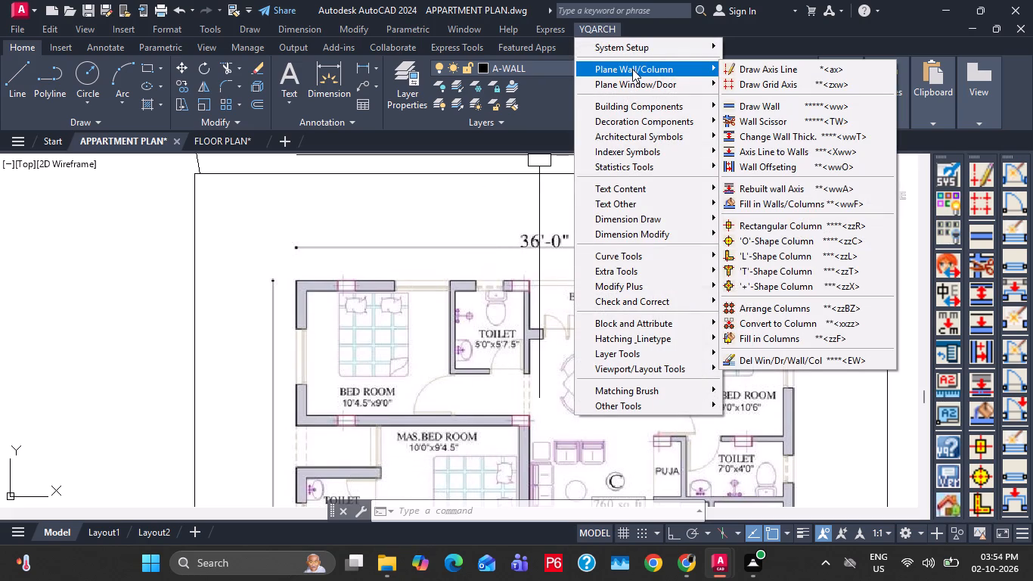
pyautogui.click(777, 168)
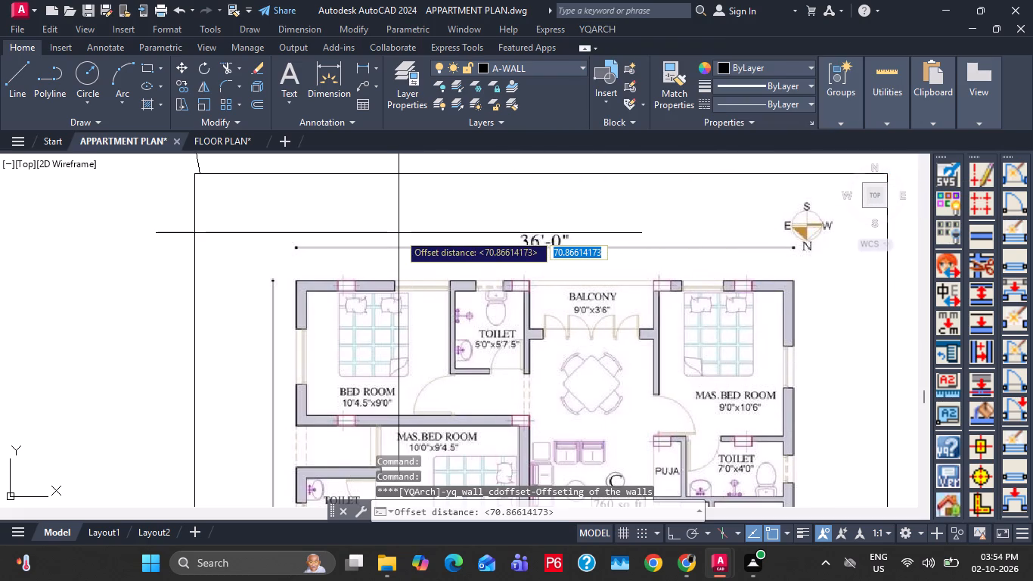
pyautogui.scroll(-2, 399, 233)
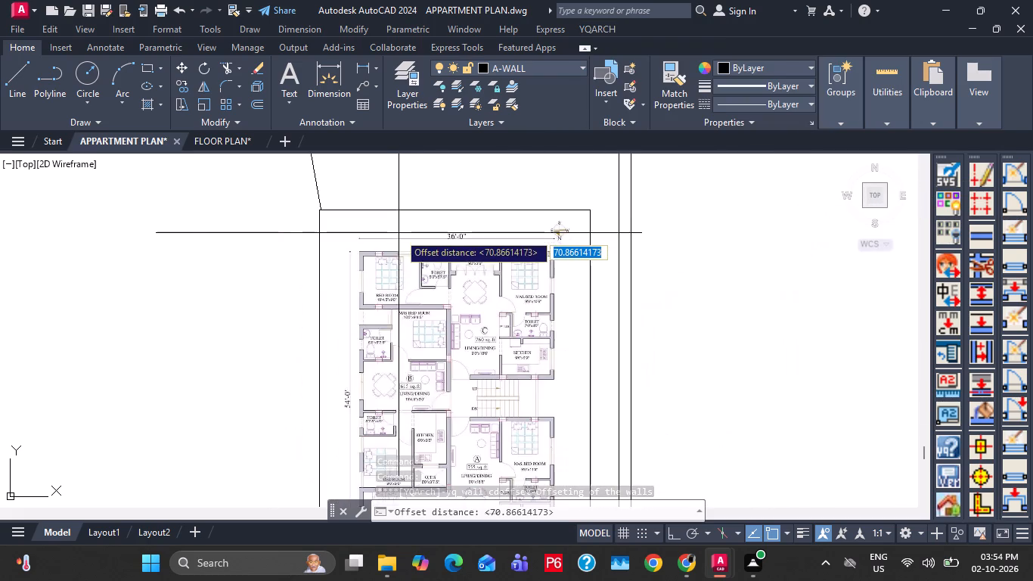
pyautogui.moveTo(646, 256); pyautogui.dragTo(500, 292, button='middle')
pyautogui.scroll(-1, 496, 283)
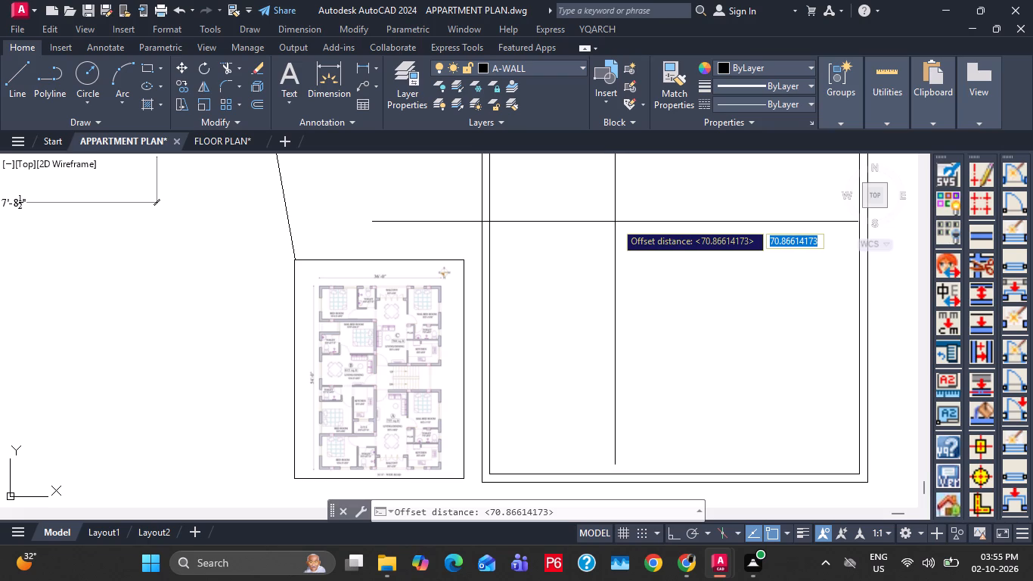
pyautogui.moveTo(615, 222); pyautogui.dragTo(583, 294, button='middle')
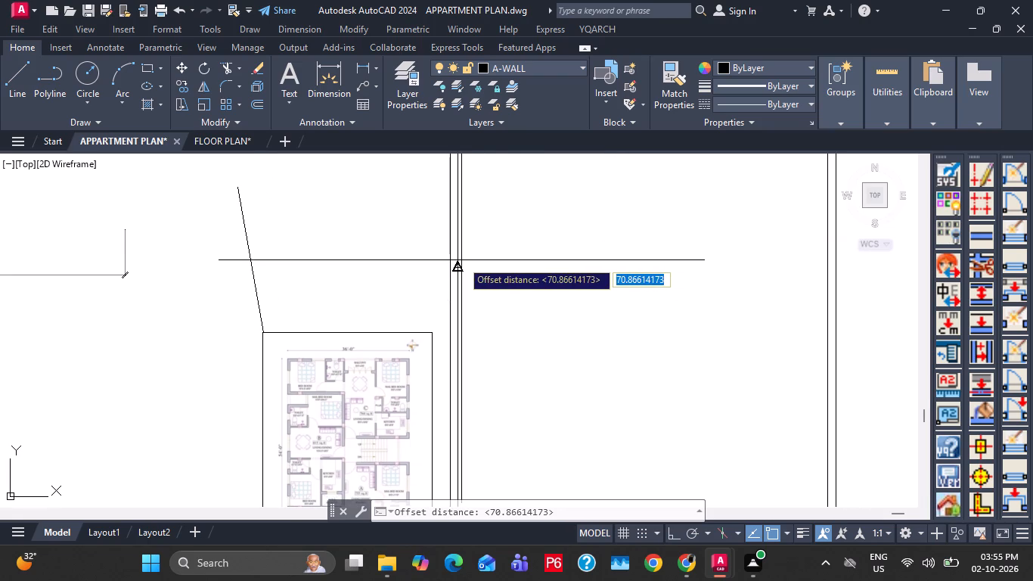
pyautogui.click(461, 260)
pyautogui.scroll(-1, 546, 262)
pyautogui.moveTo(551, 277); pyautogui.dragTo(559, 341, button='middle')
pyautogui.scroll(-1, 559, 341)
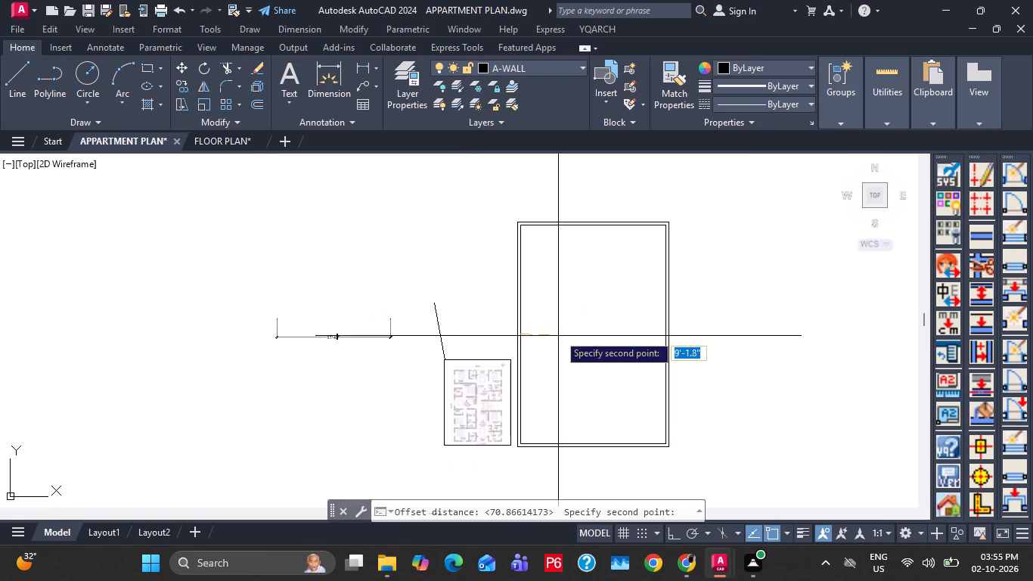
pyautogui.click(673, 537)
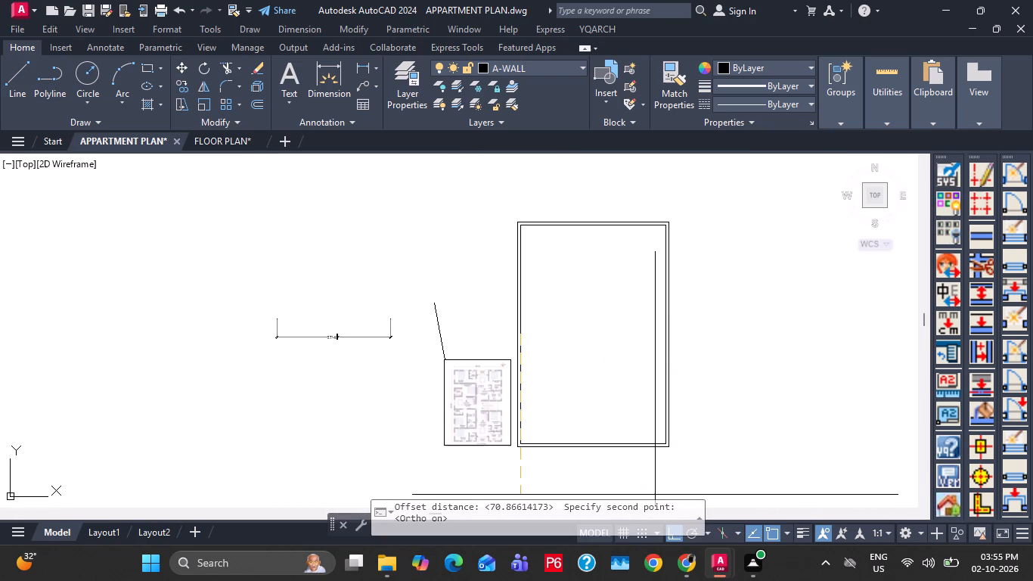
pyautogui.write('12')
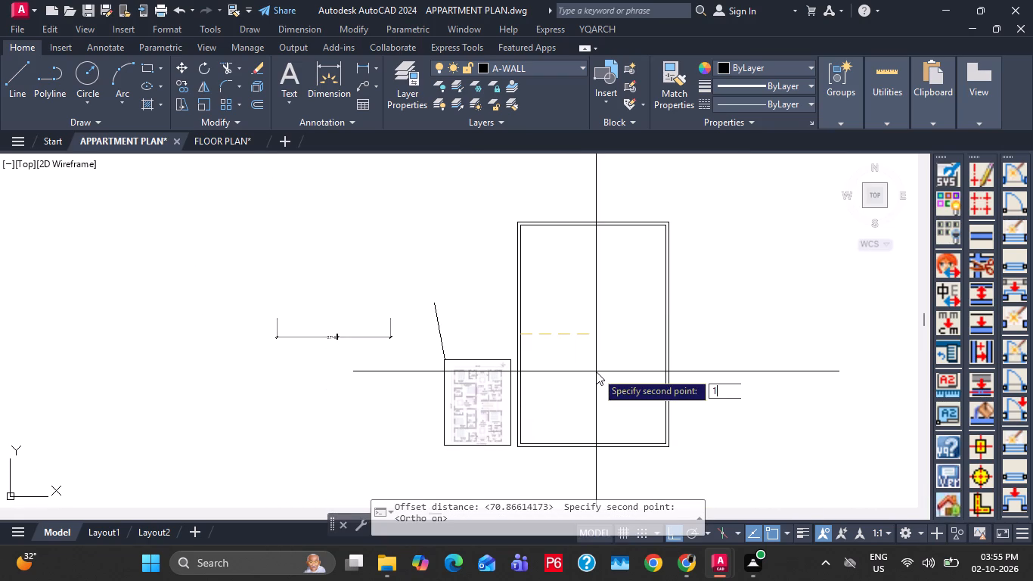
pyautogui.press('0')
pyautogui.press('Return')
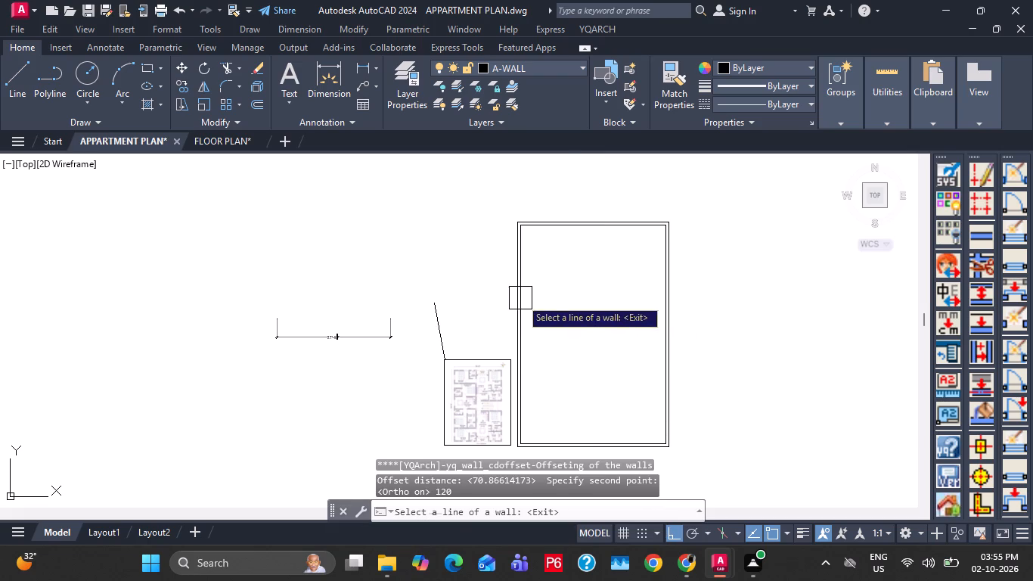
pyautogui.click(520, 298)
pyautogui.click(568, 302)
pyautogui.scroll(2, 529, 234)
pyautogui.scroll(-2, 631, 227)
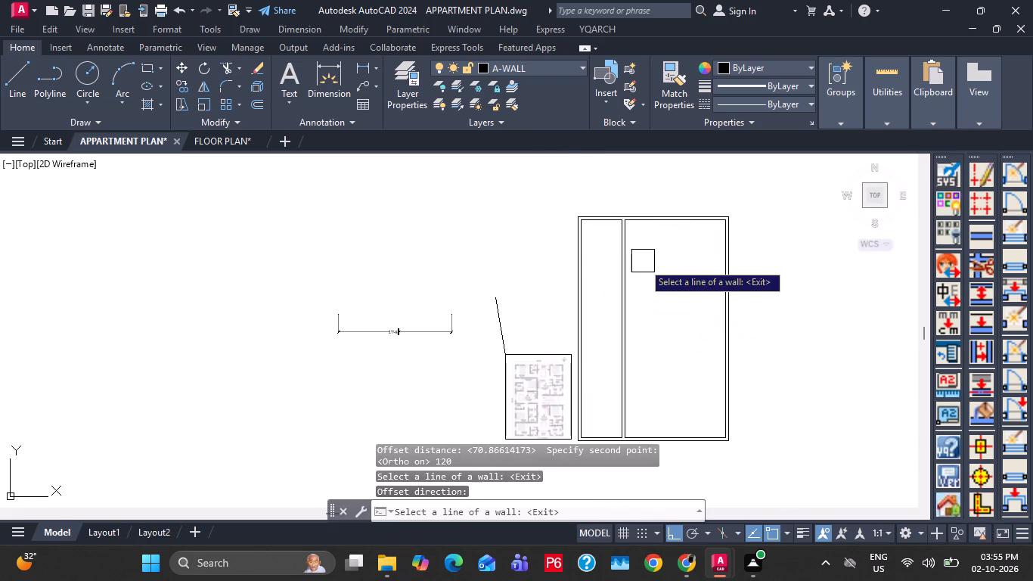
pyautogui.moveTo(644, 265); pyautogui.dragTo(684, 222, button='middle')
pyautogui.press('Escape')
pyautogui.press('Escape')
# Measure the clear width between the outer wall's left side and the offset wall with a linear dimension.
pyautogui.click(366, 69)
pyautogui.scroll(2, 673, 155)
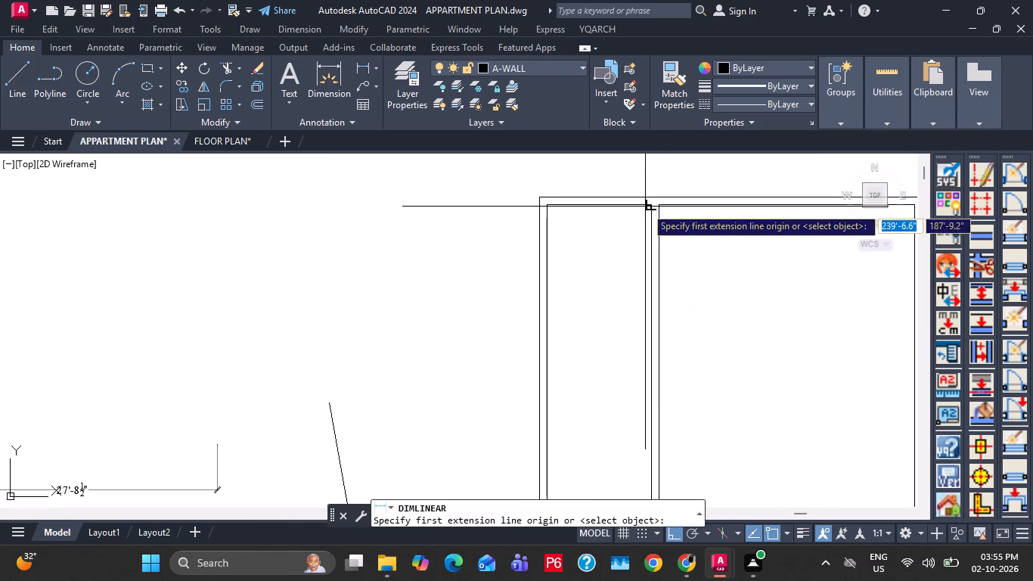
pyautogui.click(645, 207)
pyautogui.click(544, 207)
pyautogui.scroll(3, 562, 231)
pyautogui.scroll(-4, 569, 231)
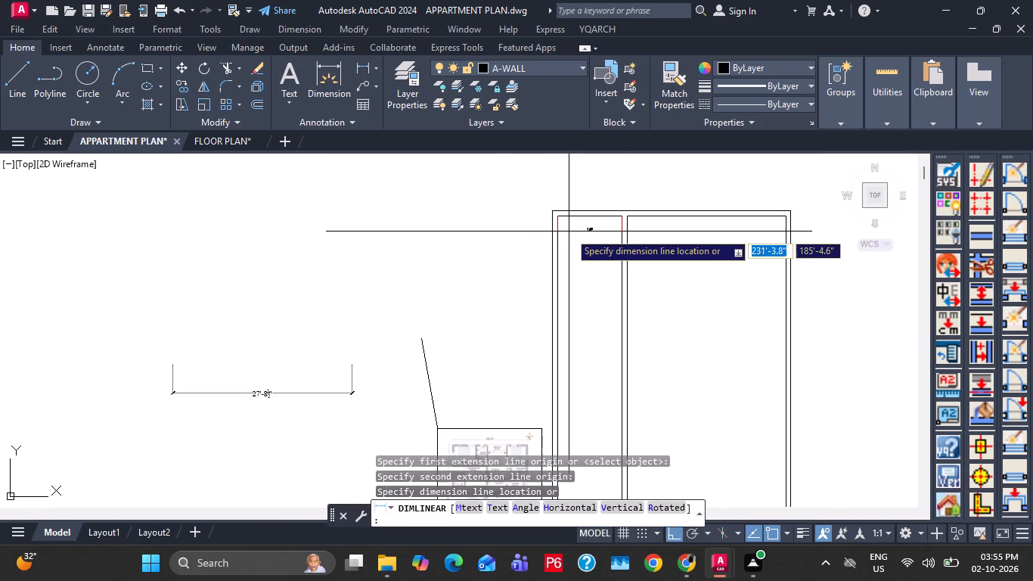
pyautogui.press('Escape')
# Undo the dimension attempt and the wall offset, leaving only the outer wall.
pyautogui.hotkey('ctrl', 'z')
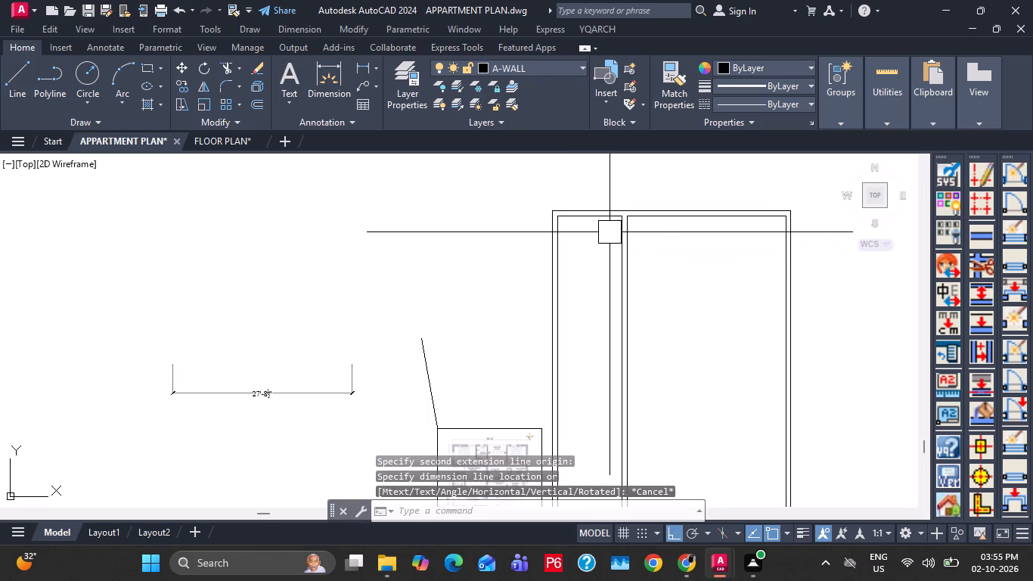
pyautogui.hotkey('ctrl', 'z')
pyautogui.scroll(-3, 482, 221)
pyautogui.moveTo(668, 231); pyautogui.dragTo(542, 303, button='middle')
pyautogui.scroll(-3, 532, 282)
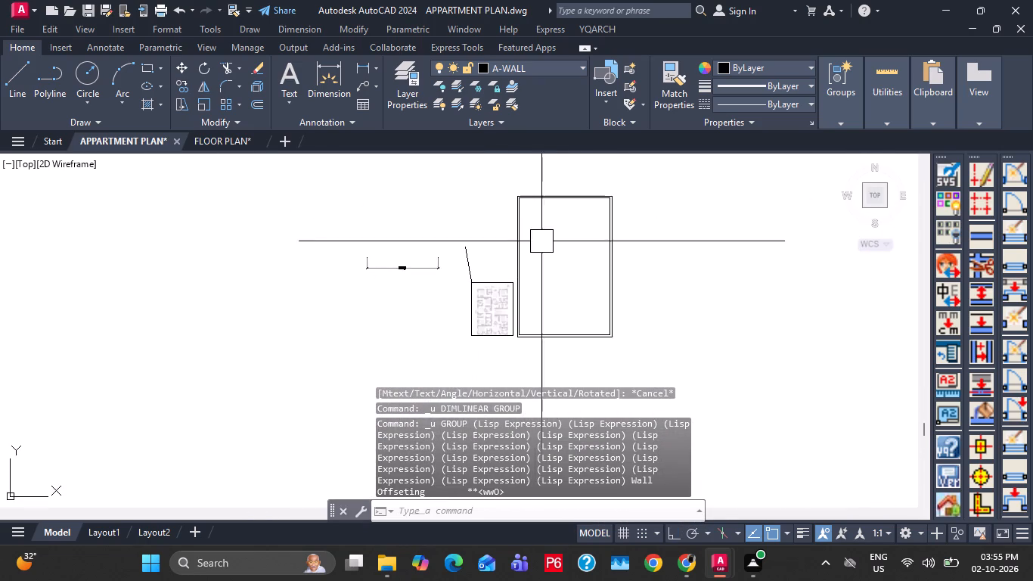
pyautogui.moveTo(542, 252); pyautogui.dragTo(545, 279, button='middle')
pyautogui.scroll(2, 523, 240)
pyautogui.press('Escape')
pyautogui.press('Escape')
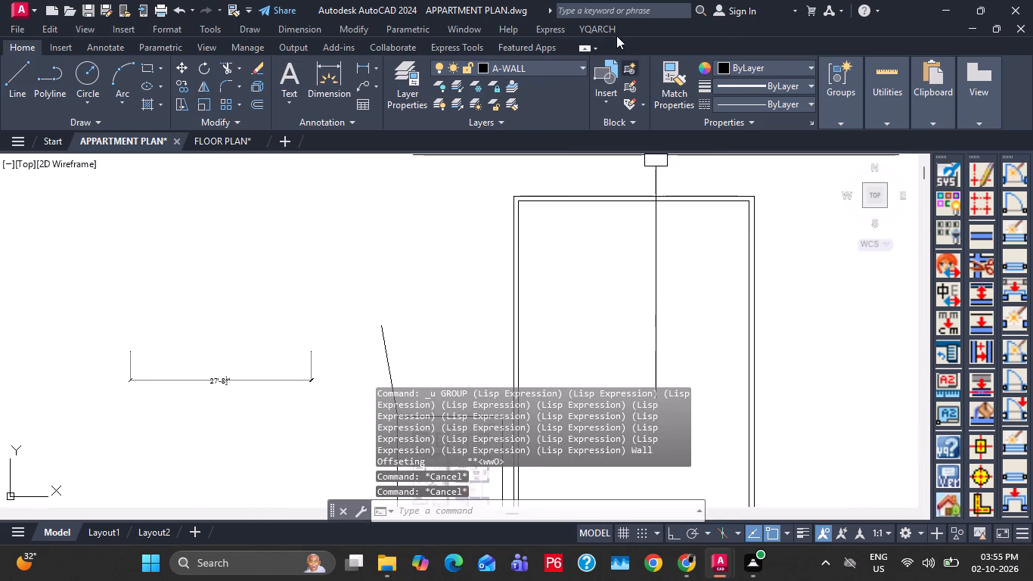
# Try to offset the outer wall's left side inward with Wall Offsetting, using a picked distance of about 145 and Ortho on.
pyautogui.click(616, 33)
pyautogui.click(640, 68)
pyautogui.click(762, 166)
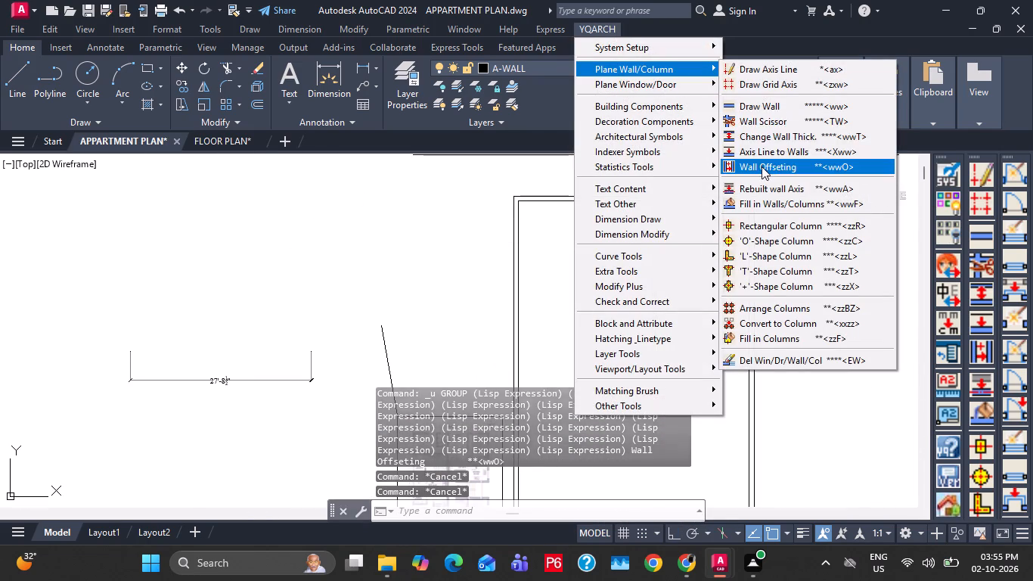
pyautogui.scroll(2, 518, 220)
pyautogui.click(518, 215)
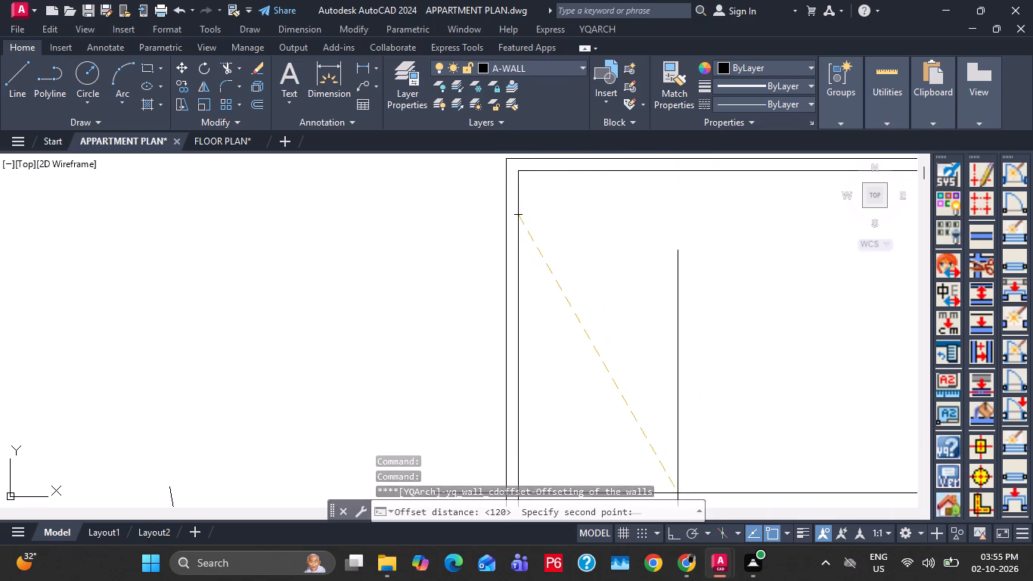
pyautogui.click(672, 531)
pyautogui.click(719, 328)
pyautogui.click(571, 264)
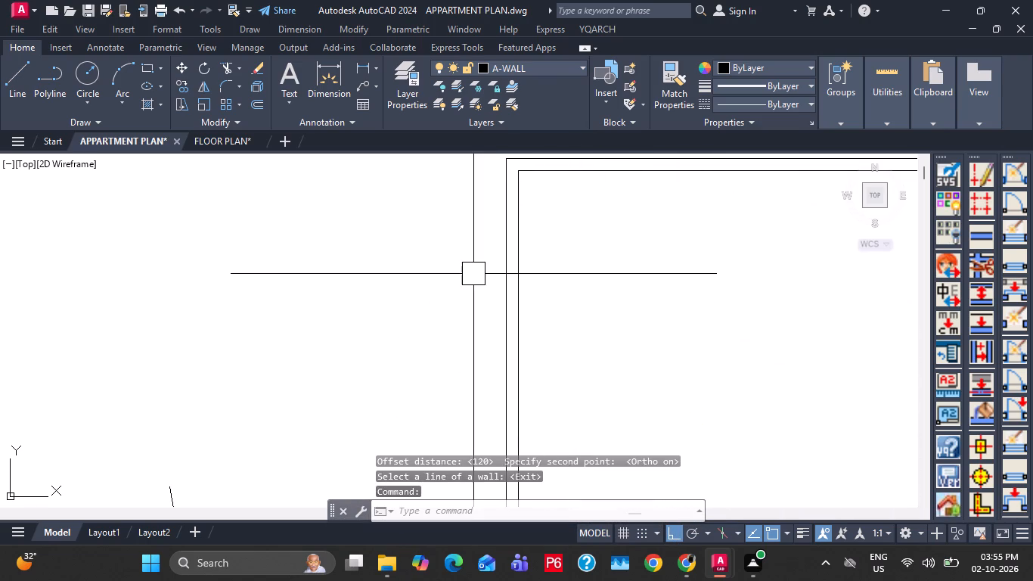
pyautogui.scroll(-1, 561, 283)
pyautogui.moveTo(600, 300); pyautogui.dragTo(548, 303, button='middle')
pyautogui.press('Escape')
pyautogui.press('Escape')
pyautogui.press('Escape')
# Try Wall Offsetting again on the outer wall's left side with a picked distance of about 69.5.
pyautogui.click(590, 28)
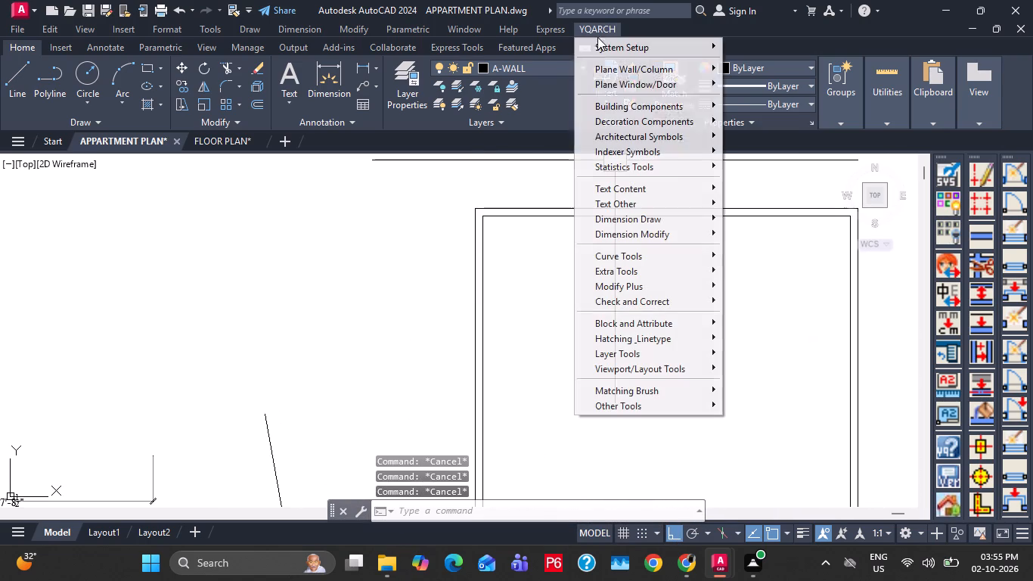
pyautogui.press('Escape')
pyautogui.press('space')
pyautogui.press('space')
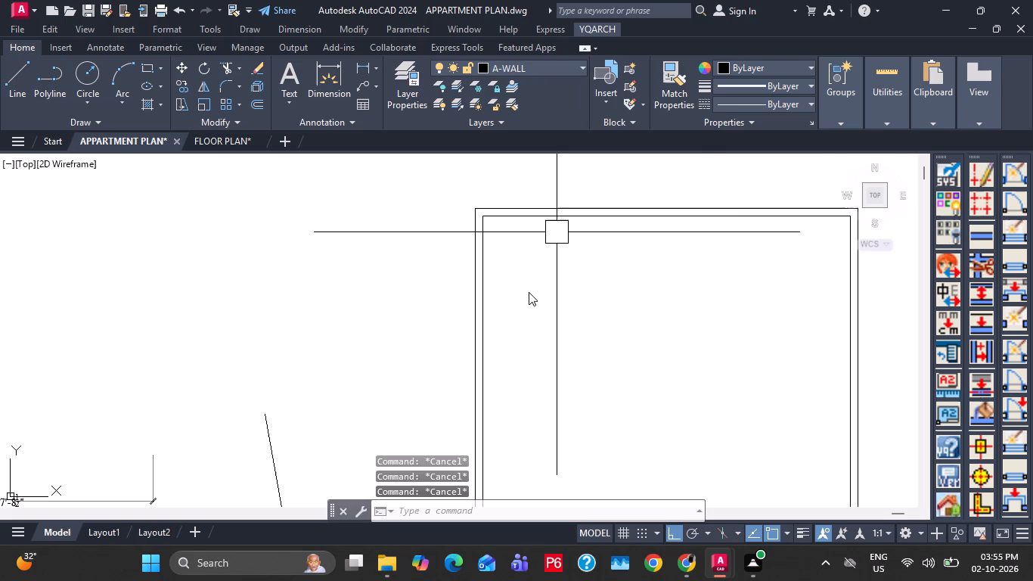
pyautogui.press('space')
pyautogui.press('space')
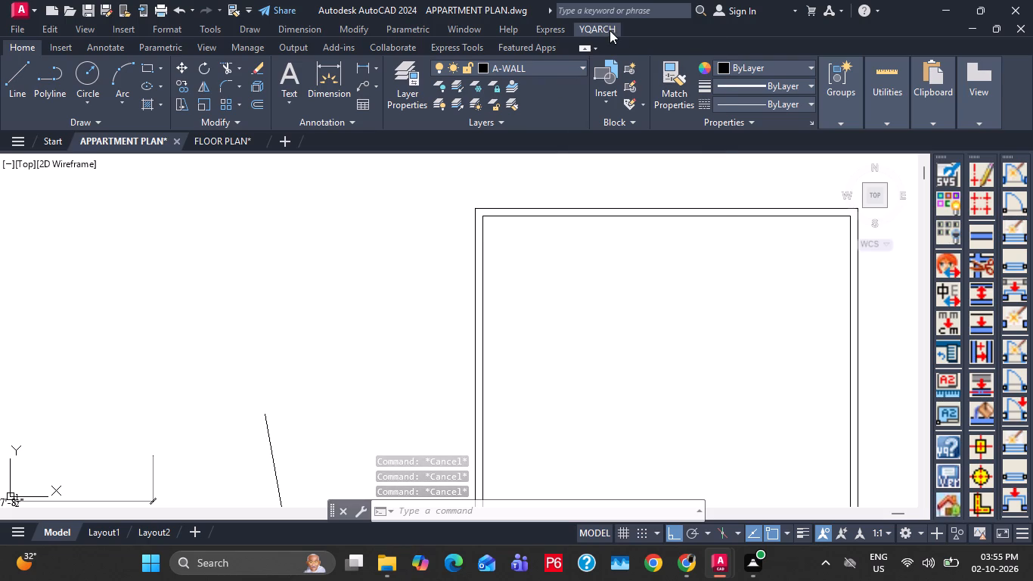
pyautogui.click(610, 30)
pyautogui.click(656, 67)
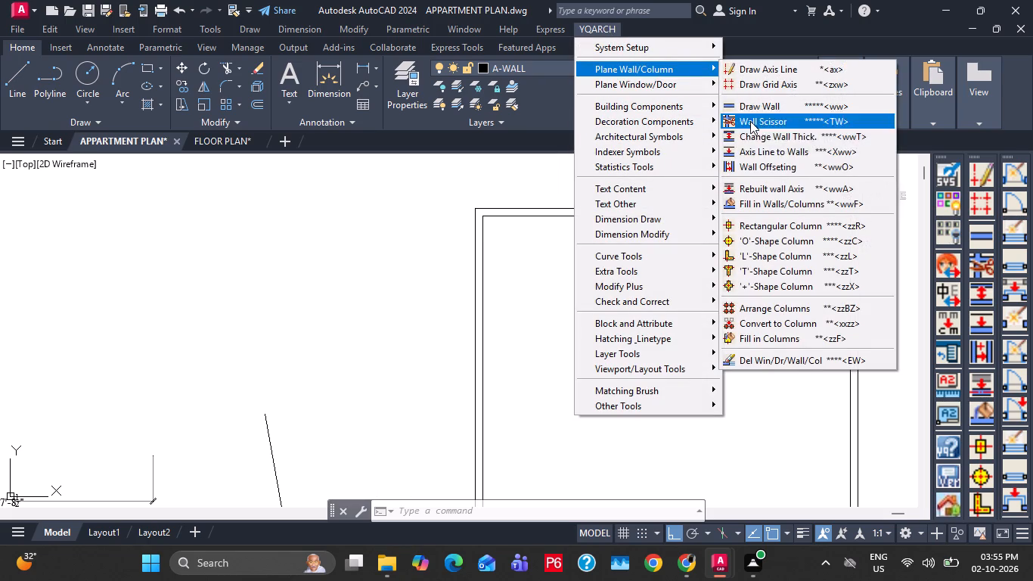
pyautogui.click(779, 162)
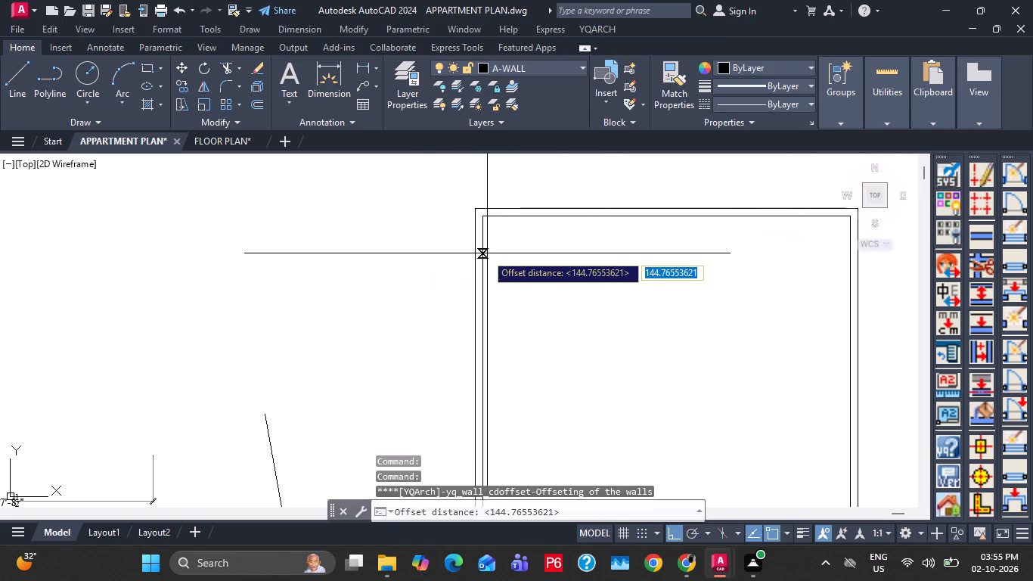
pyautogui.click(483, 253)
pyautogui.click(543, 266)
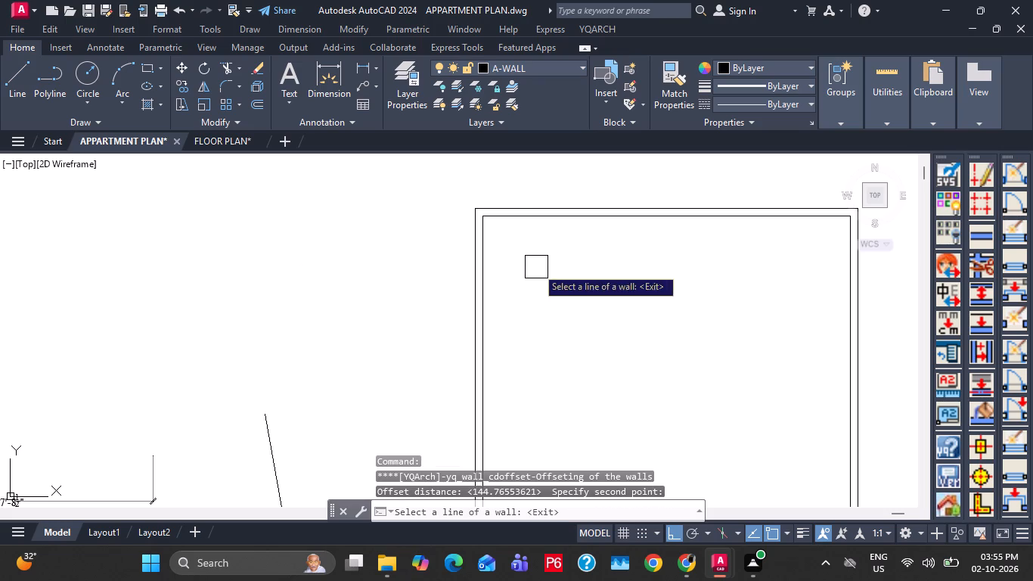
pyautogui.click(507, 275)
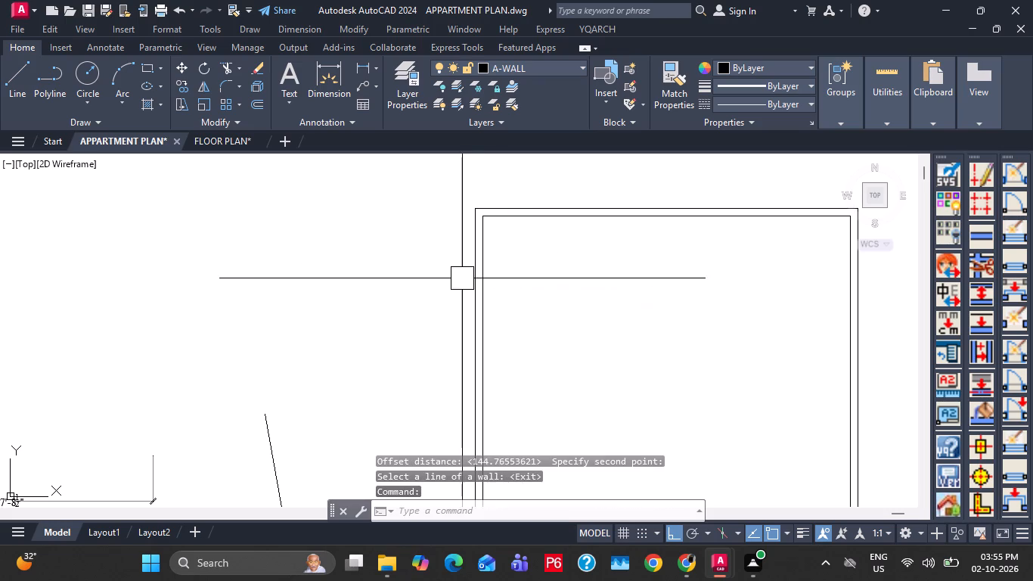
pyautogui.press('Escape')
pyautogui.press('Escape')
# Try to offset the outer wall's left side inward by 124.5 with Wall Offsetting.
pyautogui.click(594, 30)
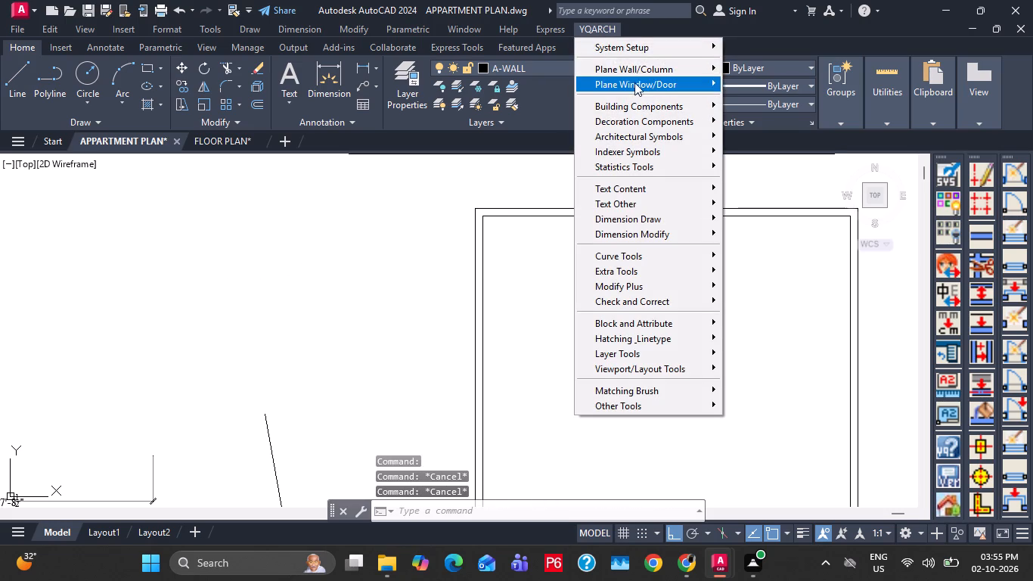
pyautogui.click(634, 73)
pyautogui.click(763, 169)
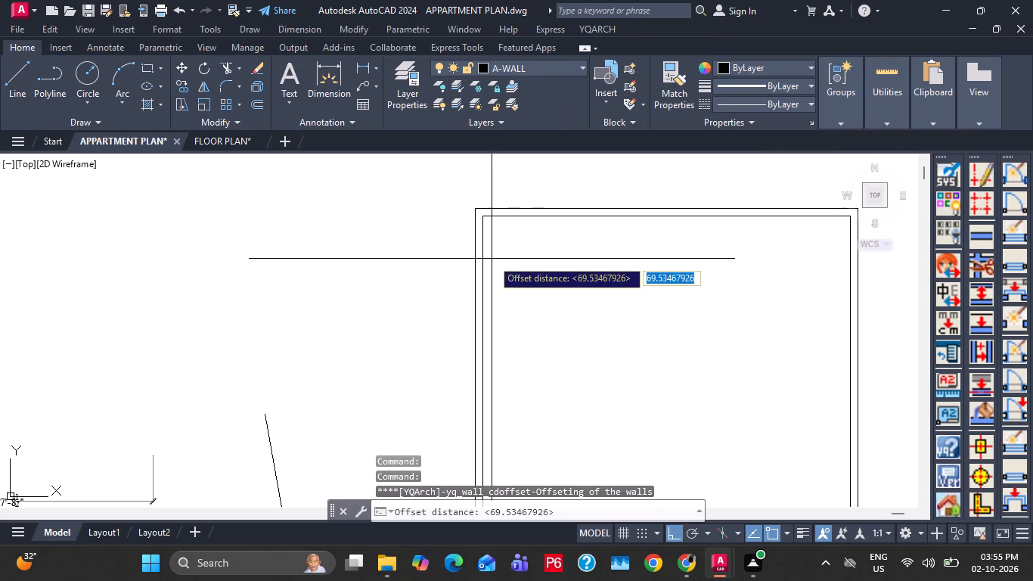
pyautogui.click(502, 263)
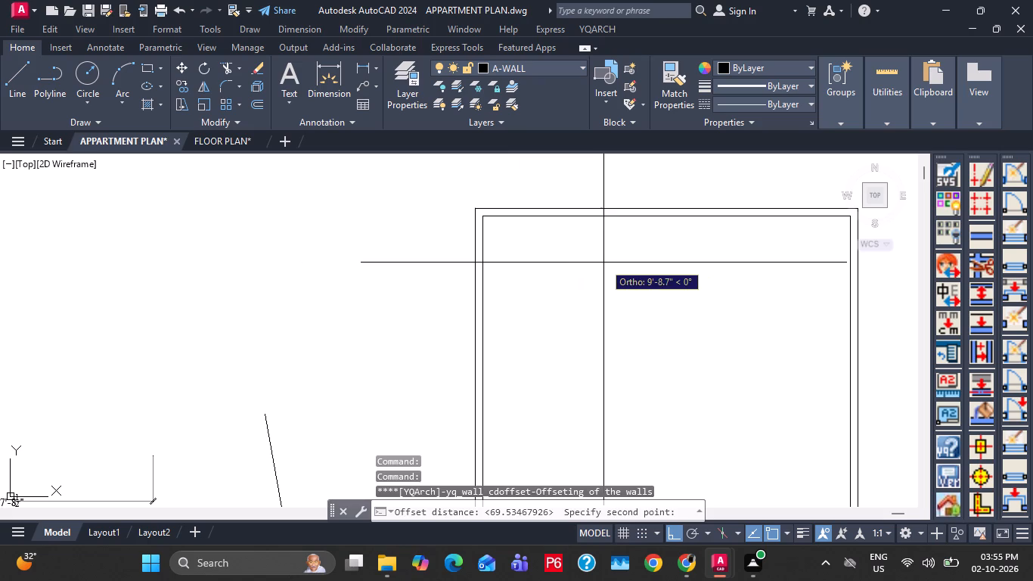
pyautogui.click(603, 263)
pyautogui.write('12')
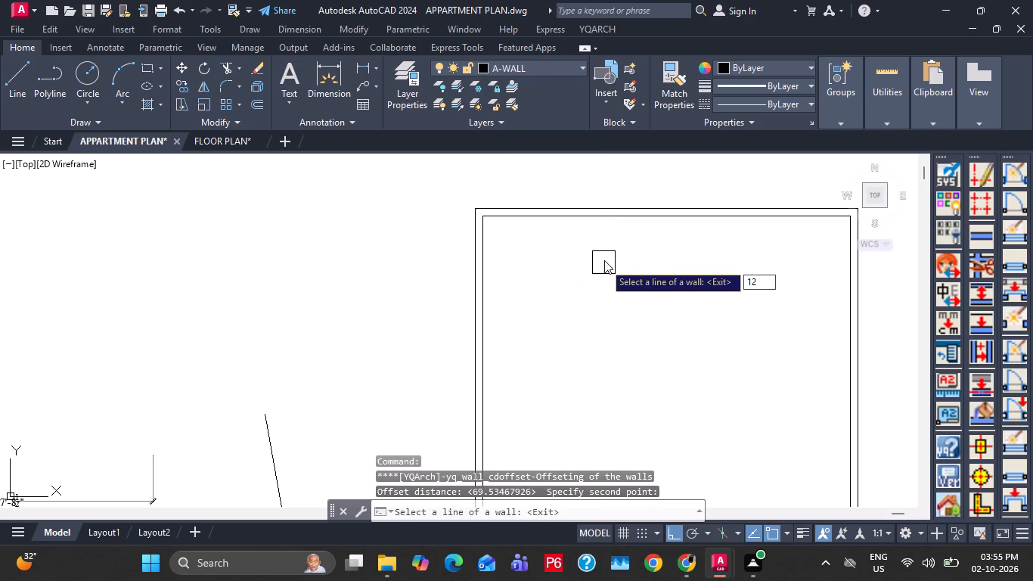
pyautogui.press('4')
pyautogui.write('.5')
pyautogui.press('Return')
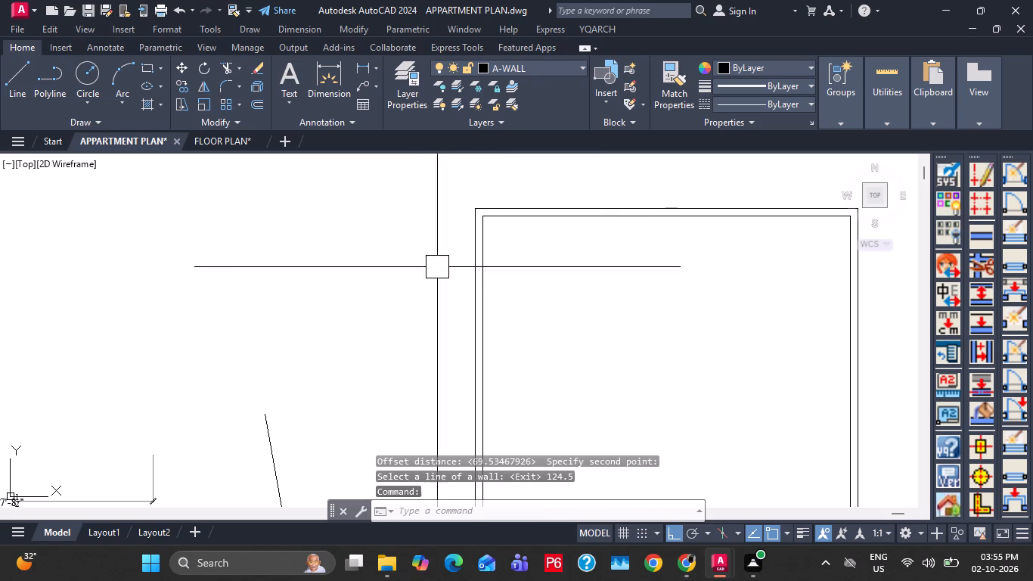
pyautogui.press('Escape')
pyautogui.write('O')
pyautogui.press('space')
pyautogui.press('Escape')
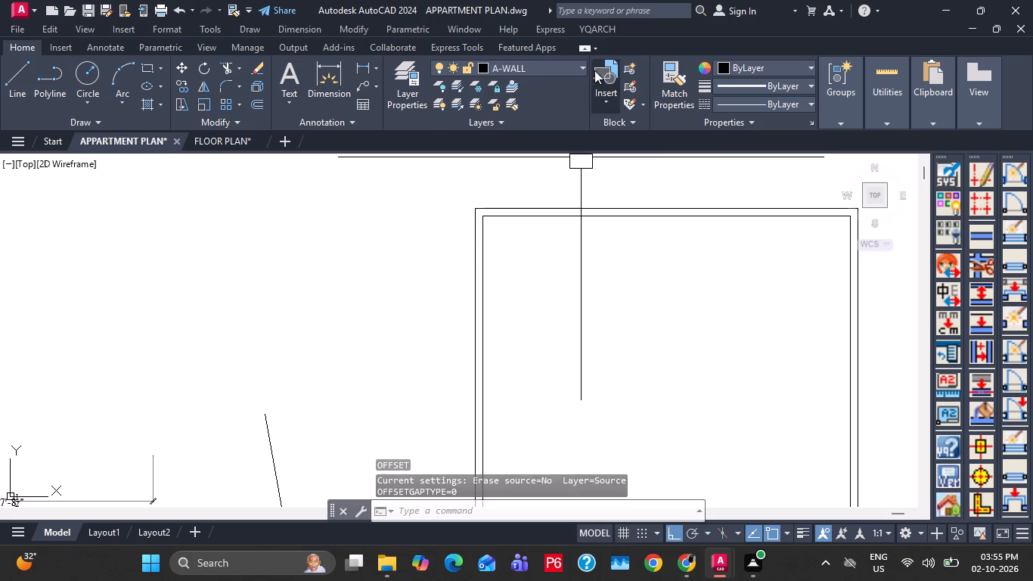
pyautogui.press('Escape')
# Offset the outer wall's left side inward with Wall Offsetting, using a picked distance of about 142.
pyautogui.click(596, 26)
pyautogui.click(650, 76)
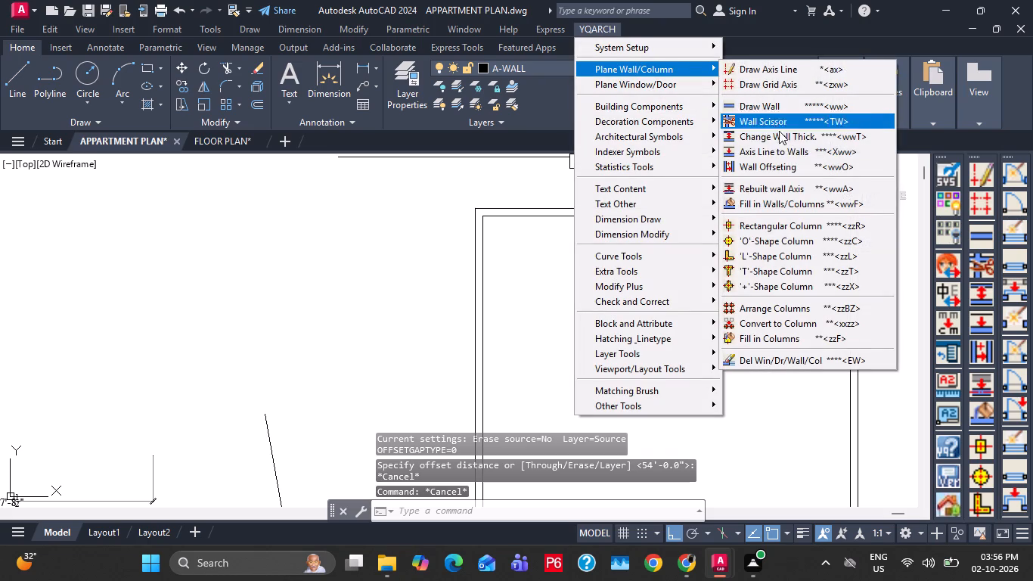
pyautogui.click(783, 167)
pyautogui.moveTo(476, 238); pyautogui.dragTo(484, 240)
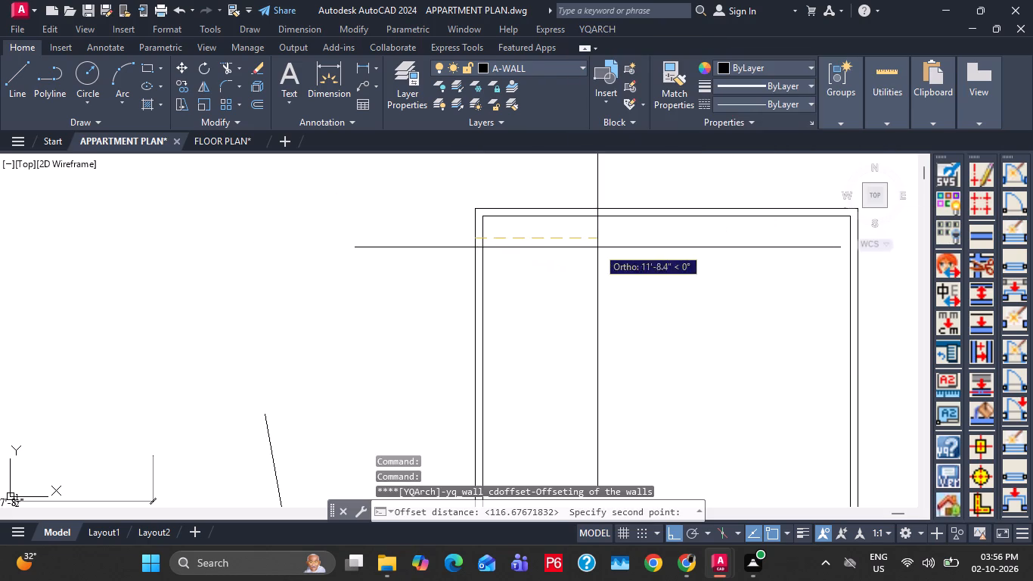
pyautogui.click(598, 247)
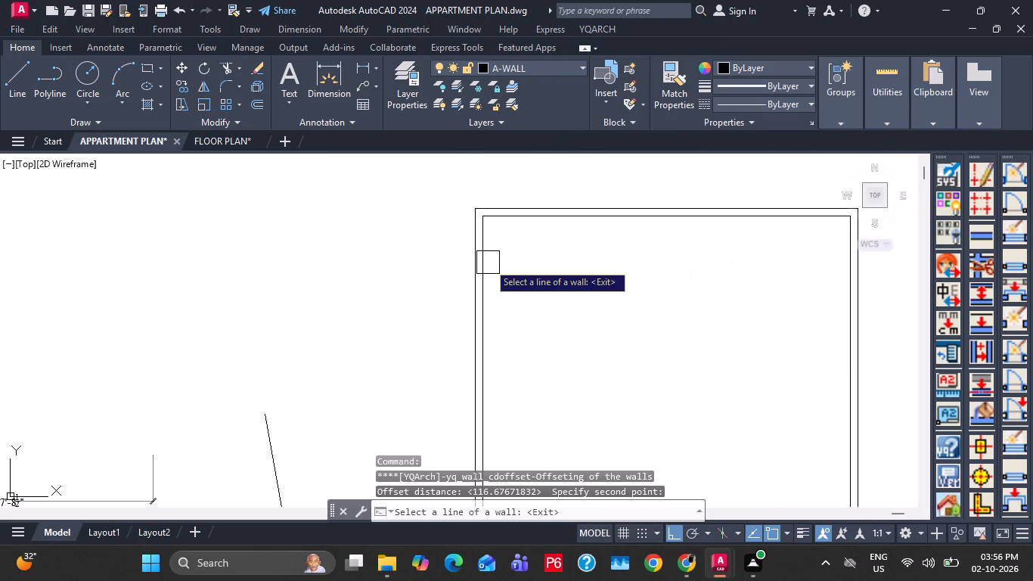
pyautogui.write('12')
pyautogui.press('0')
pyautogui.press('.')
pyautogui.press('BackSpace')
pyautogui.press('BackSpace')
pyautogui.write('4.')
pyautogui.press('5')
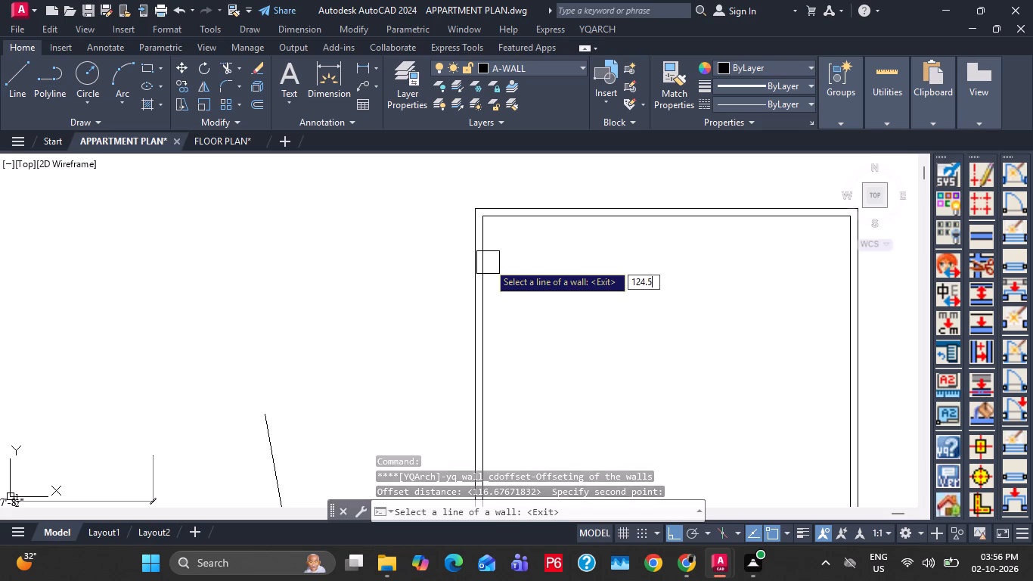
pyautogui.click(479, 272)
pyautogui.click(597, 272)
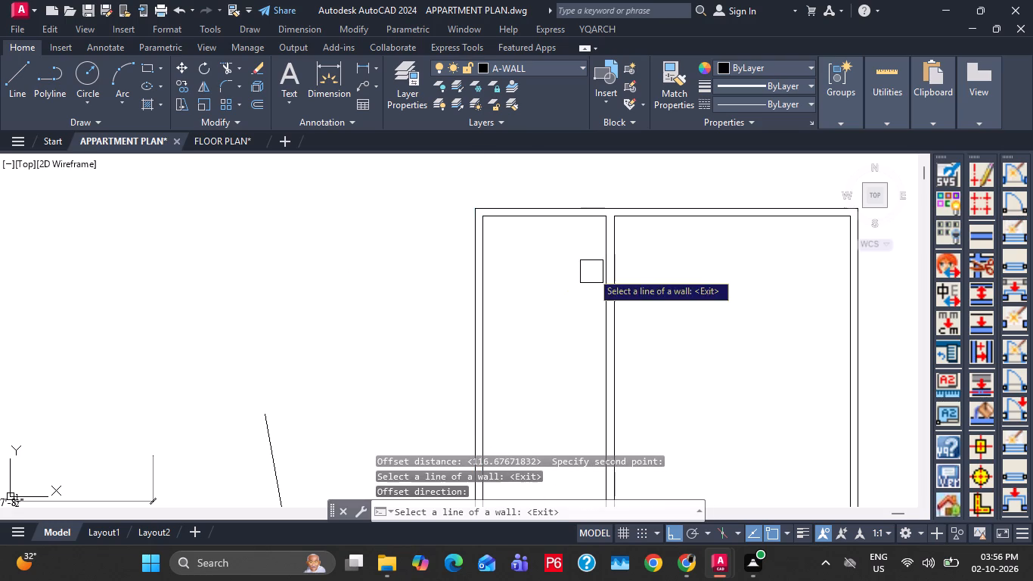
# Examine the room widths along the top of the reference plan for the next wall spacing, and leave Wall Offsetting.
pyautogui.scroll(-2, 581, 235)
pyautogui.moveTo(613, 273); pyautogui.dragTo(633, 252, button='middle')
pyautogui.scroll(4, 487, 340)
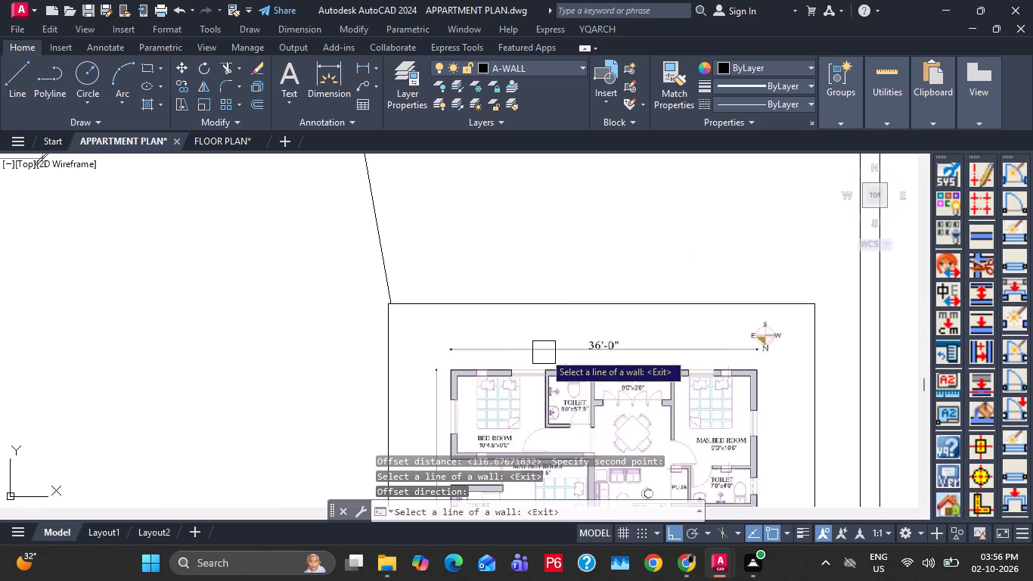
pyautogui.moveTo(587, 318); pyautogui.dragTo(483, 259, button='middle')
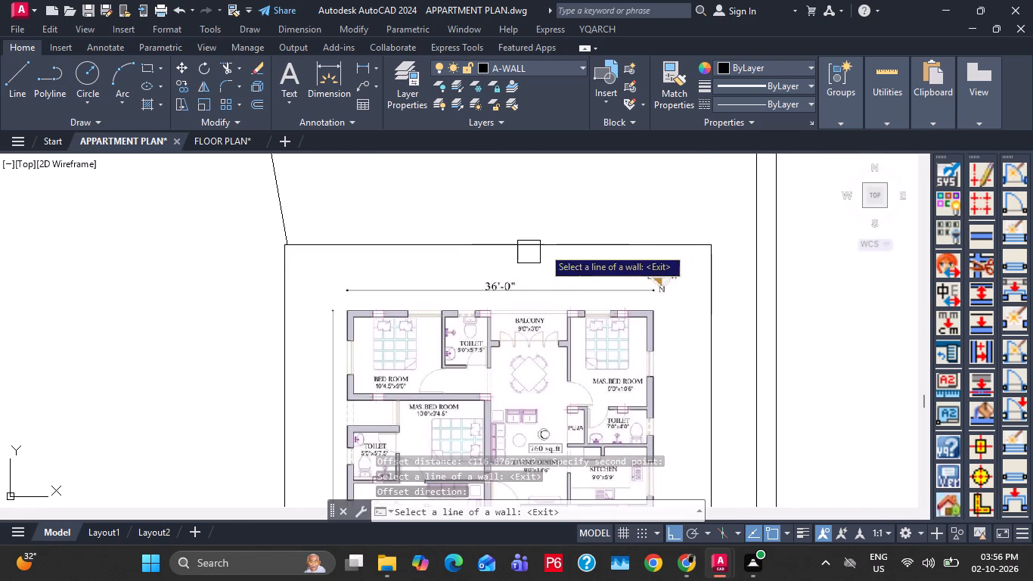
pyautogui.scroll(1, 537, 295)
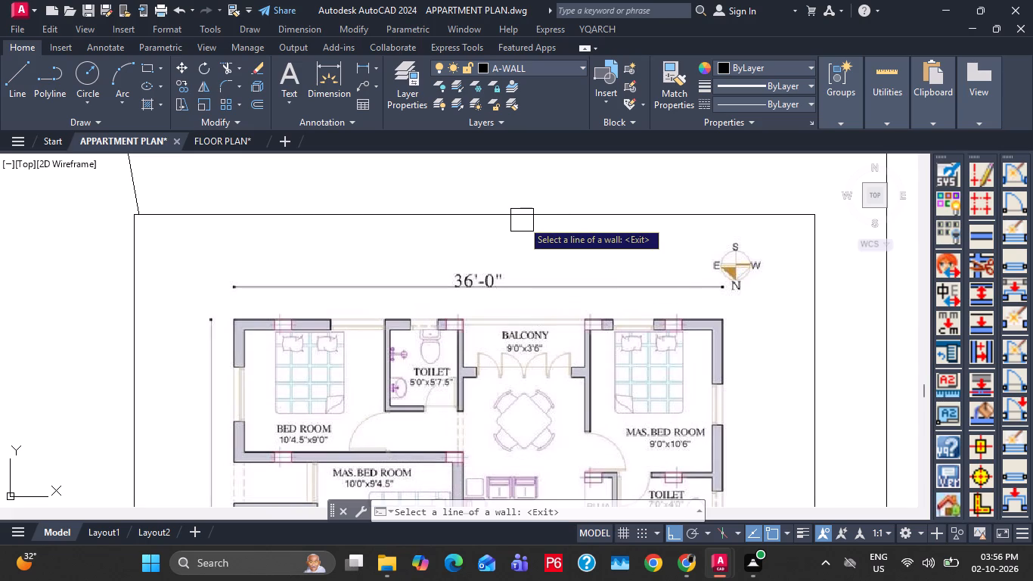
pyautogui.scroll(-1, 523, 224)
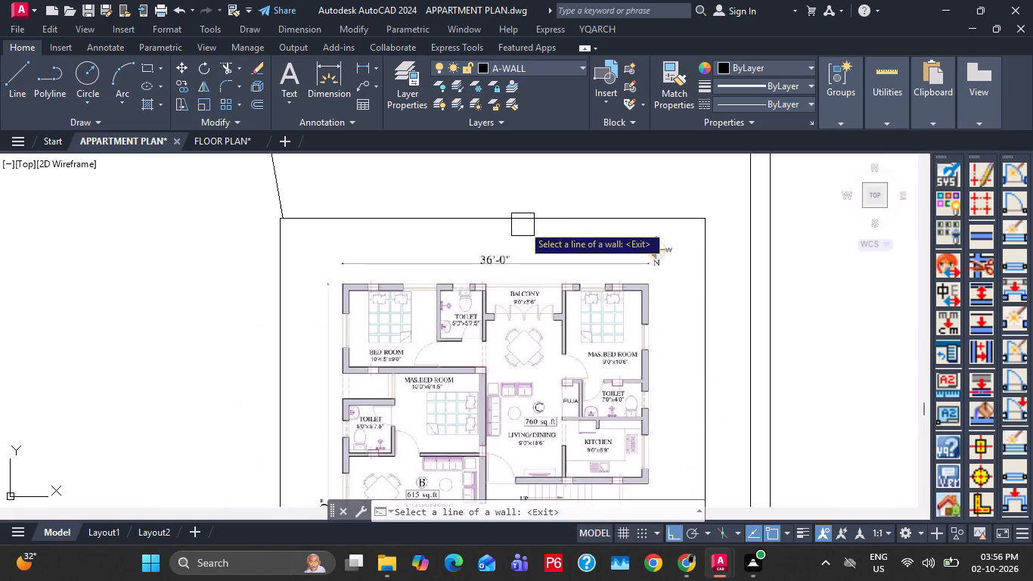
pyautogui.scroll(-1, 513, 225)
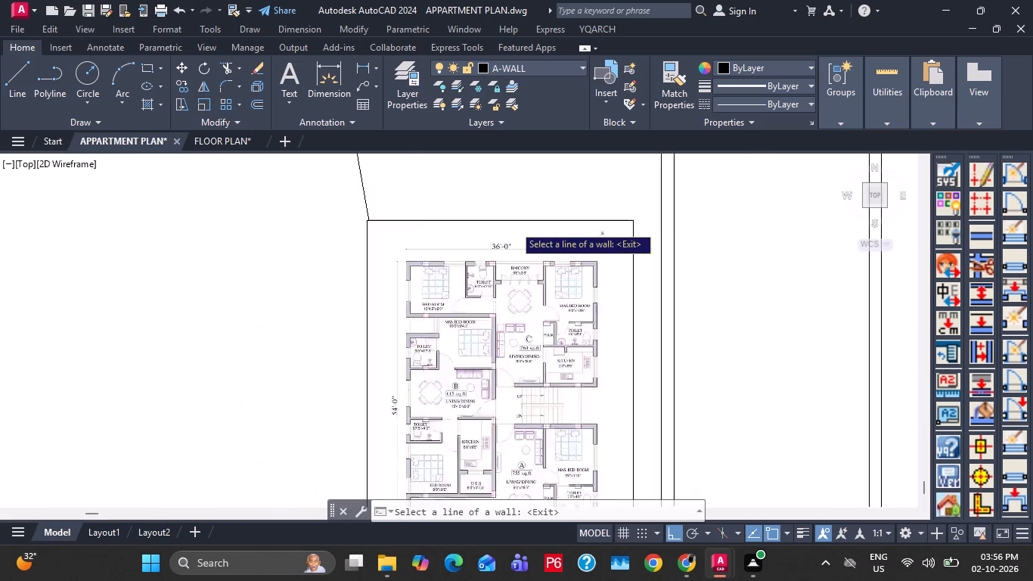
pyautogui.scroll(-1, 513, 225)
pyautogui.moveTo(712, 219); pyautogui.dragTo(510, 391, button='middle')
pyautogui.moveTo(570, 269); pyautogui.dragTo(559, 334, button='middle')
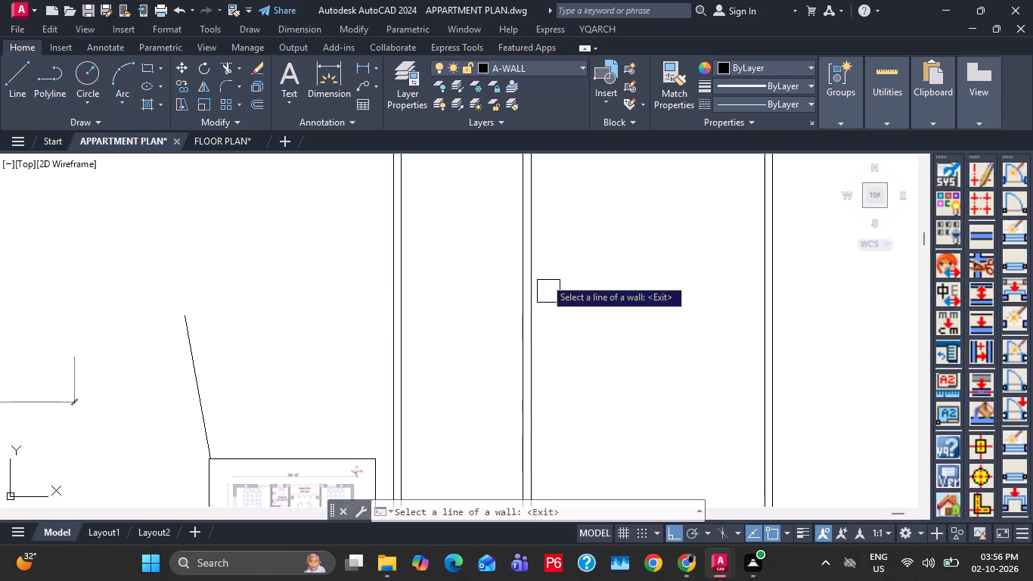
pyautogui.moveTo(541, 259); pyautogui.dragTo(533, 342, button='middle')
pyautogui.moveTo(565, 290); pyautogui.dragTo(630, 128, button='middle')
pyautogui.scroll(3, 349, 478)
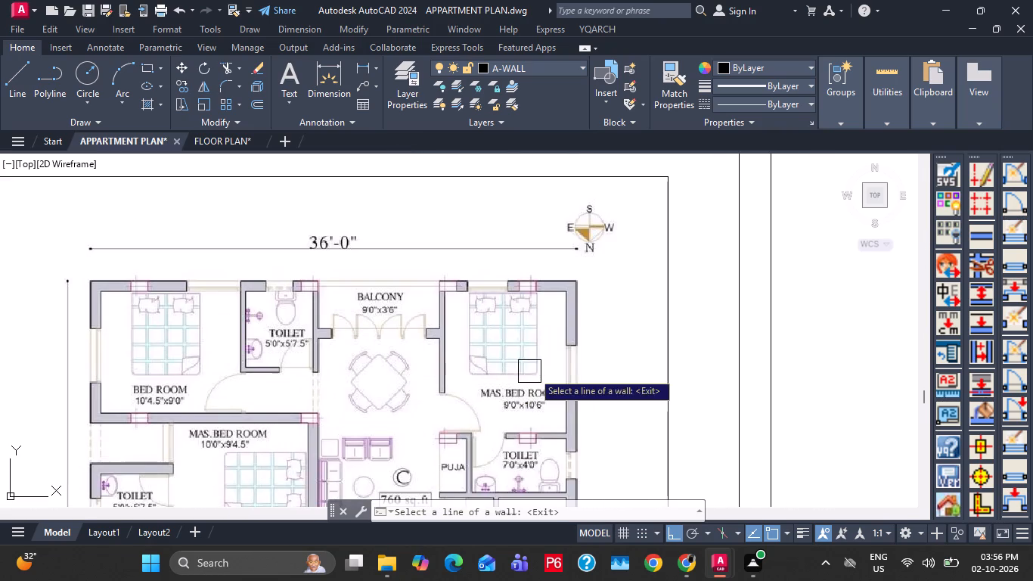
pyautogui.scroll(-2, 636, 317)
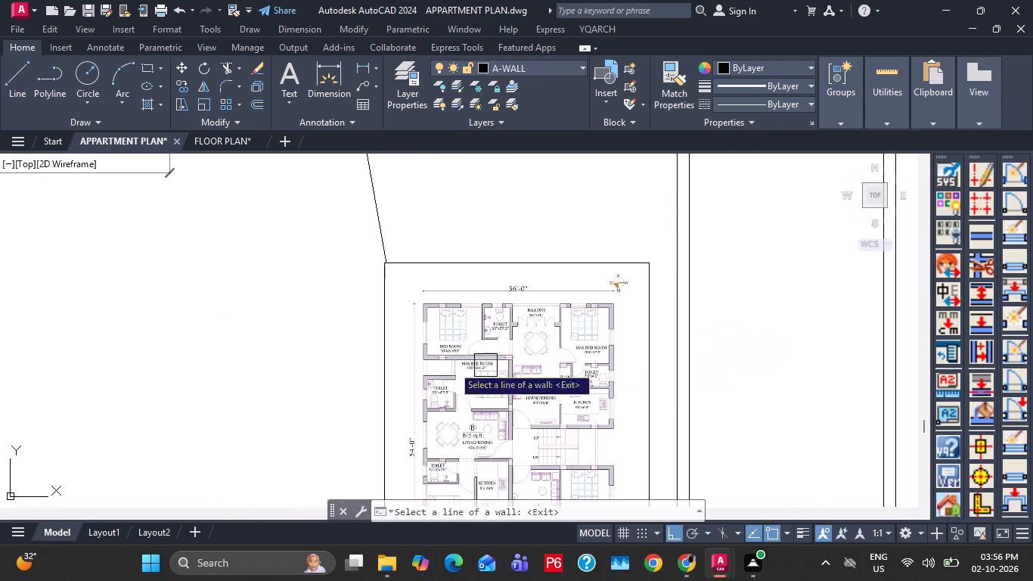
pyautogui.press('Escape')
# Calculate 9*12 with QuickCalc.
pyautogui.write('QU')
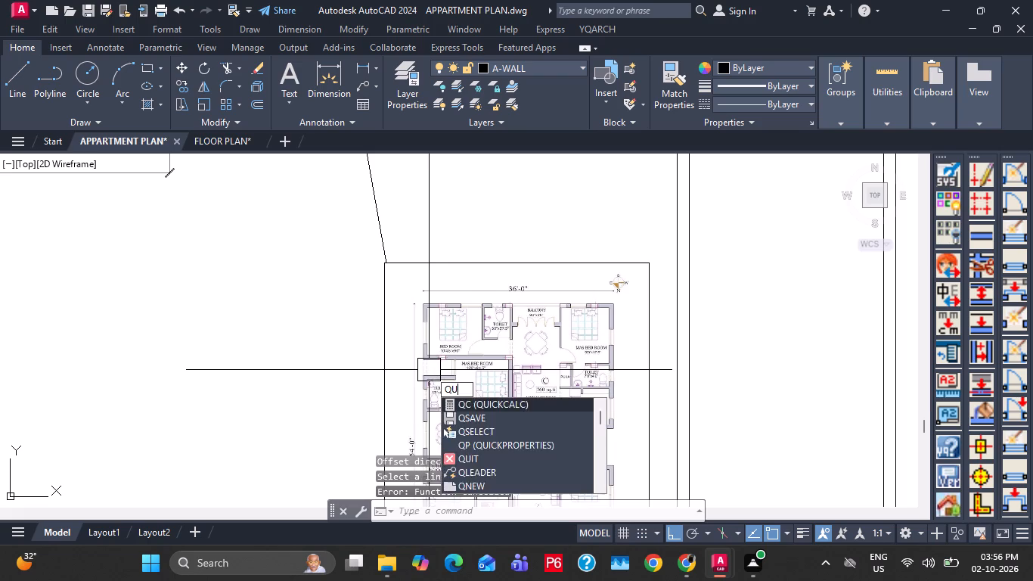
pyautogui.click(487, 404)
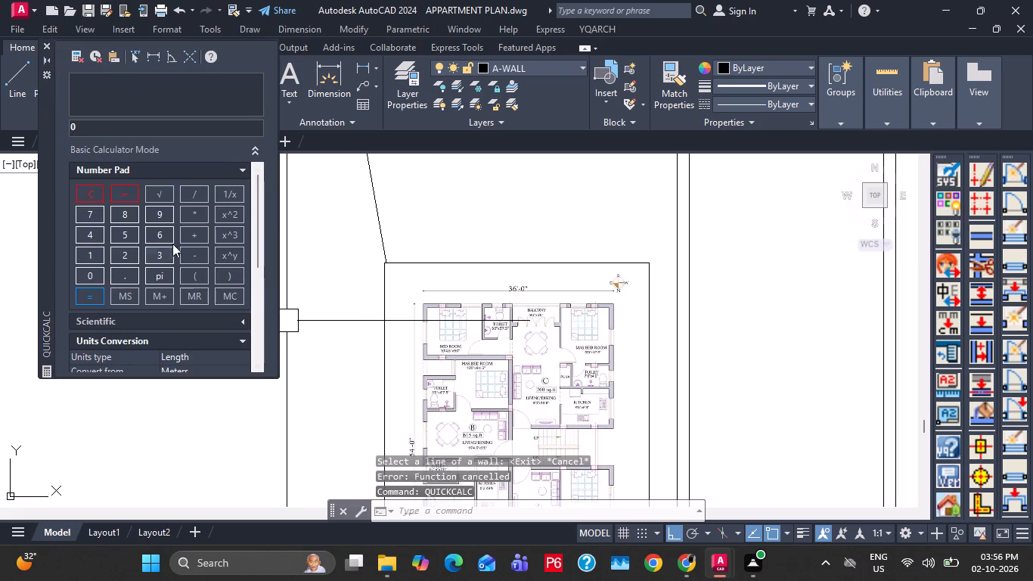
pyautogui.click(163, 217)
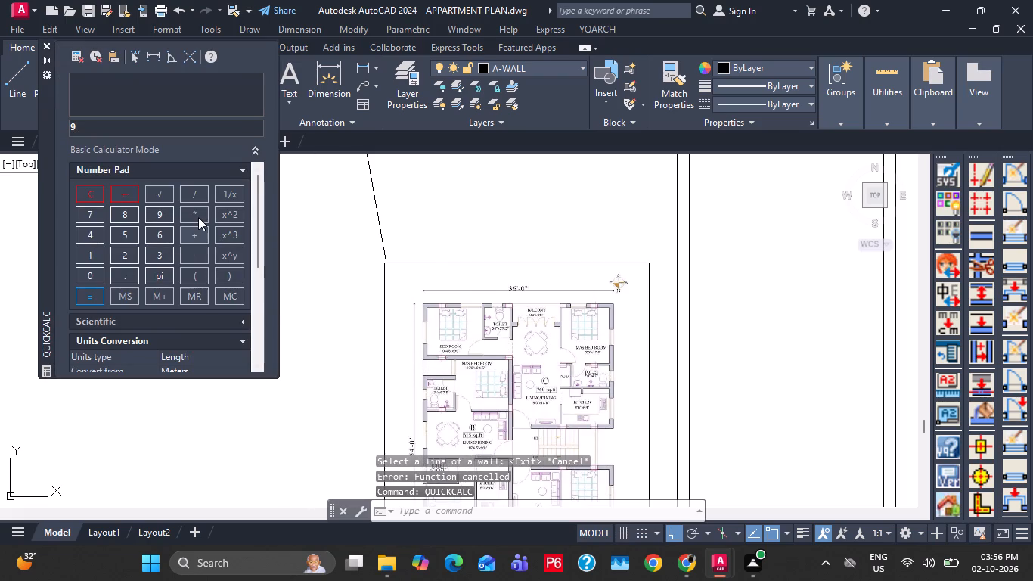
pyautogui.click(198, 216)
pyautogui.click(98, 258)
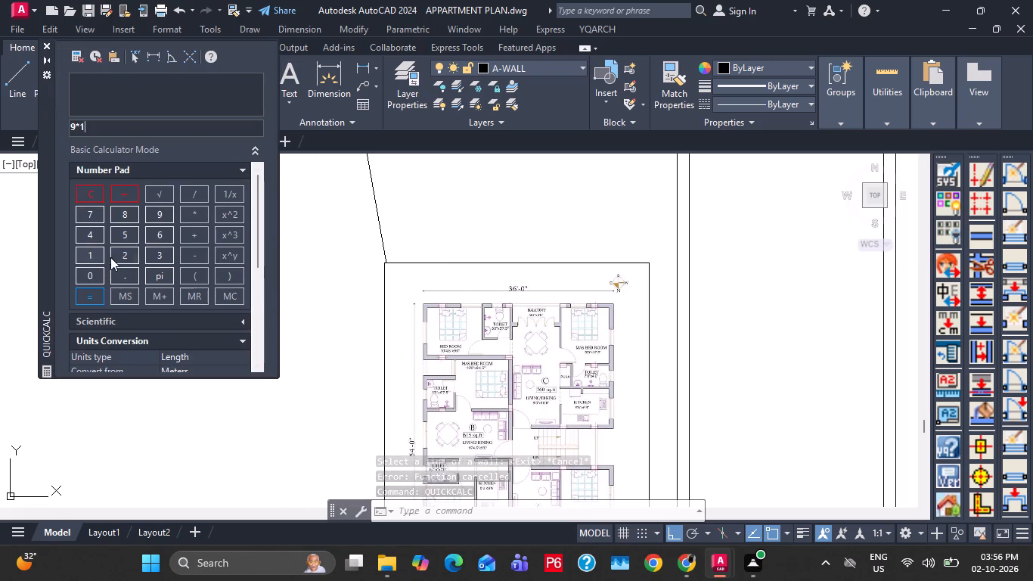
pyautogui.click(118, 256)
pyautogui.click(92, 297)
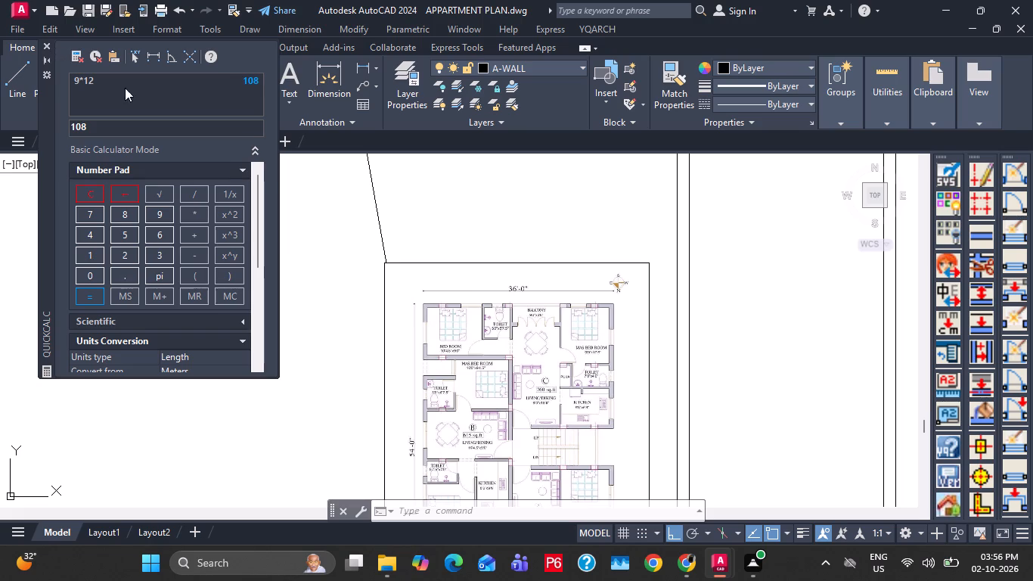
pyautogui.click(48, 48)
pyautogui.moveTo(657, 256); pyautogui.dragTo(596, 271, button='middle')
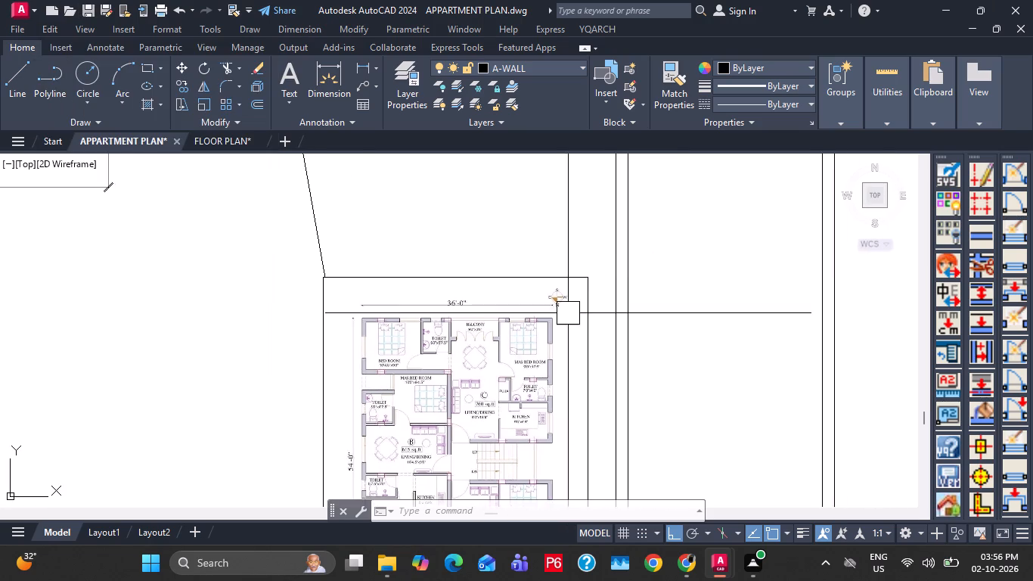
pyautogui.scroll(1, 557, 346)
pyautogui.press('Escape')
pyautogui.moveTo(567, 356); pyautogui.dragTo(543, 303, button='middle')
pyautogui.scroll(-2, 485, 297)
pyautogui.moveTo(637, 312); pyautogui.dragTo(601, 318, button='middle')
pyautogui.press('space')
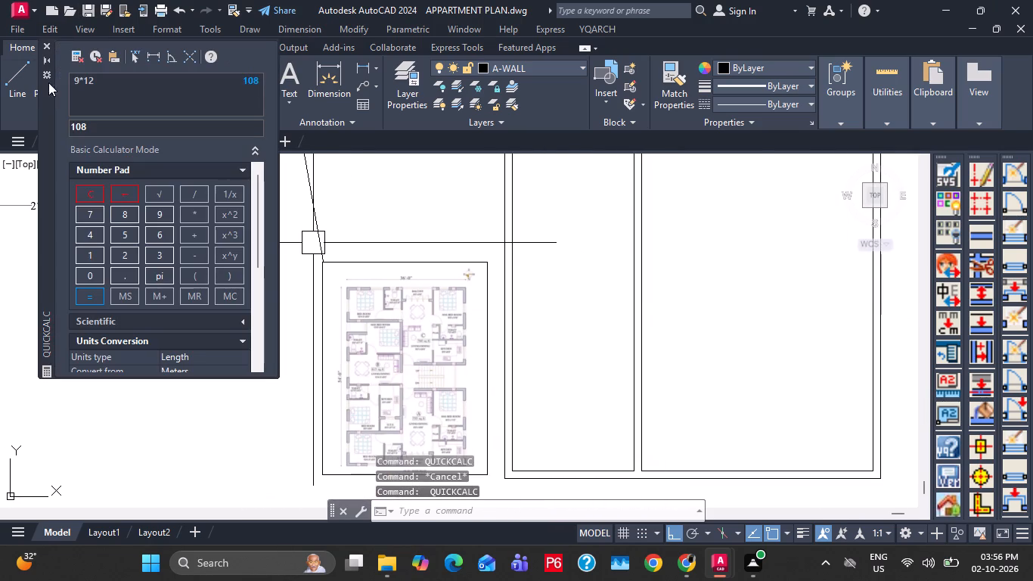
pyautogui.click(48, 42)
# Offset the interior vertical wall to the right by 108 with Wall Offsetting.
pyautogui.click(585, 33)
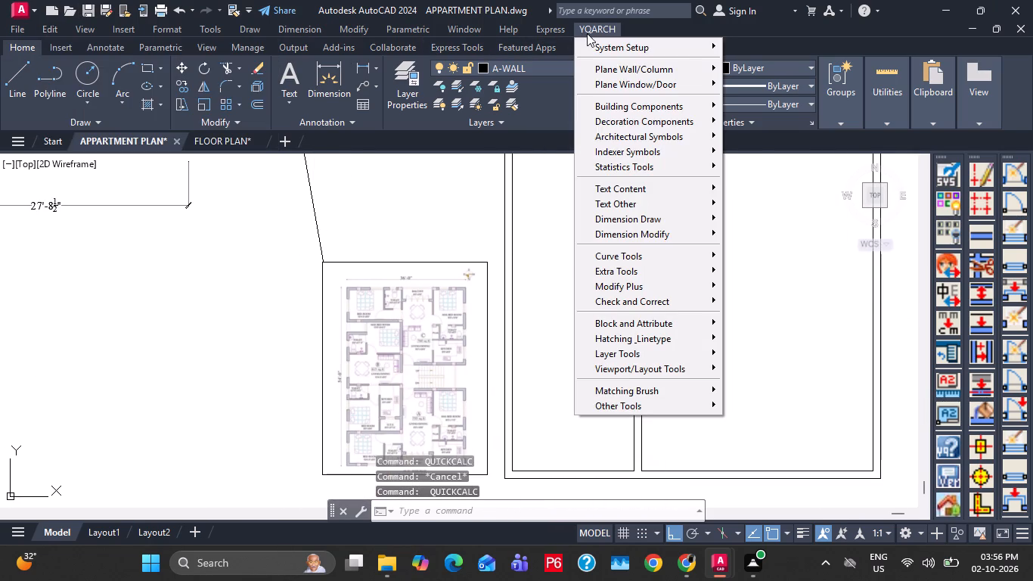
pyautogui.click(635, 69)
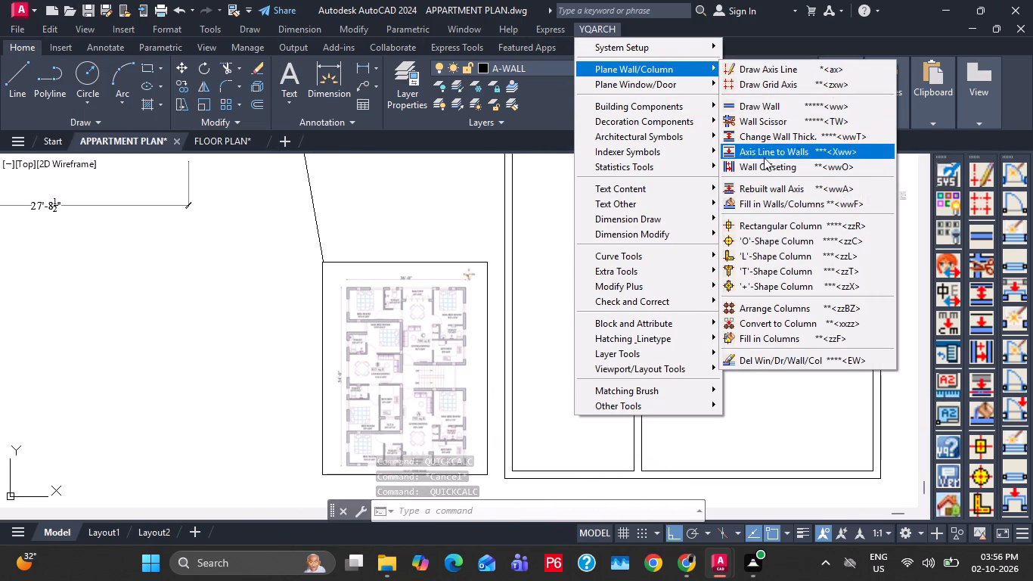
pyautogui.click(763, 169)
pyautogui.moveTo(614, 250); pyautogui.dragTo(445, 343, button='middle')
pyautogui.moveTo(680, 248); pyautogui.dragTo(648, 333, button='middle')
pyautogui.moveTo(581, 245); pyautogui.dragTo(569, 339, button='middle')
pyautogui.click(429, 259)
pyautogui.write('108')
pyautogui.press('Return')
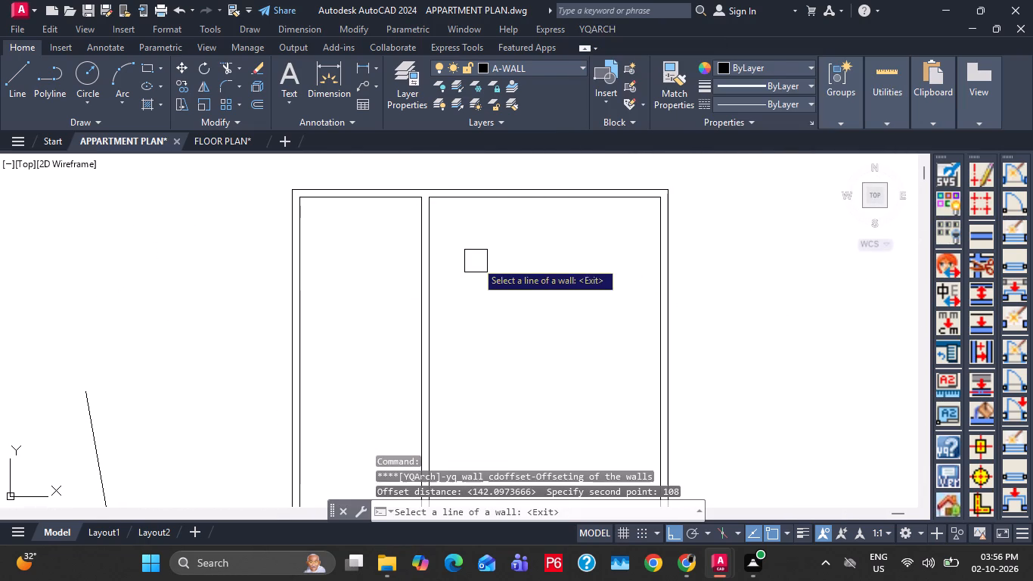
pyautogui.click(433, 253)
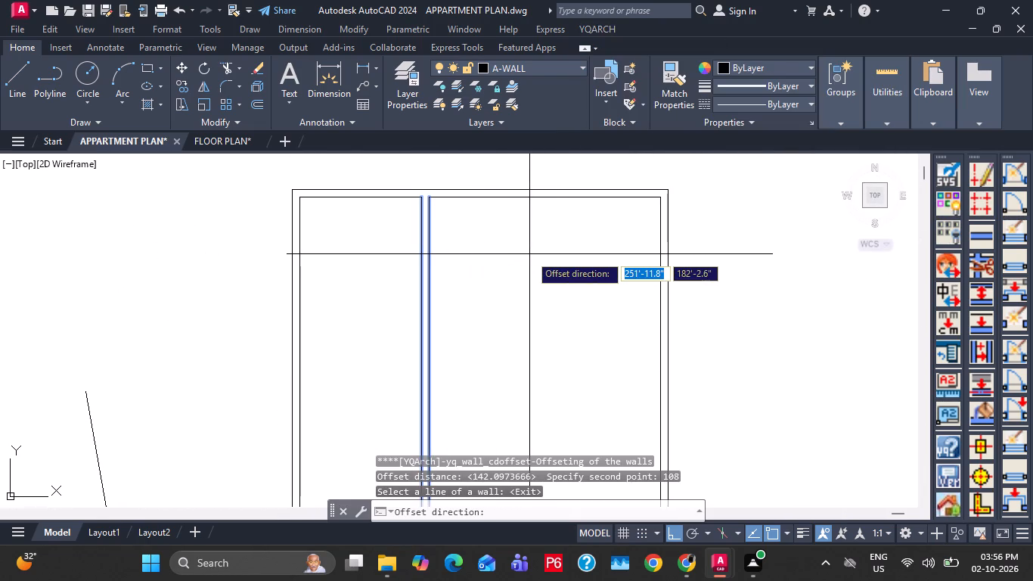
pyautogui.press('1')
pyautogui.write('08')
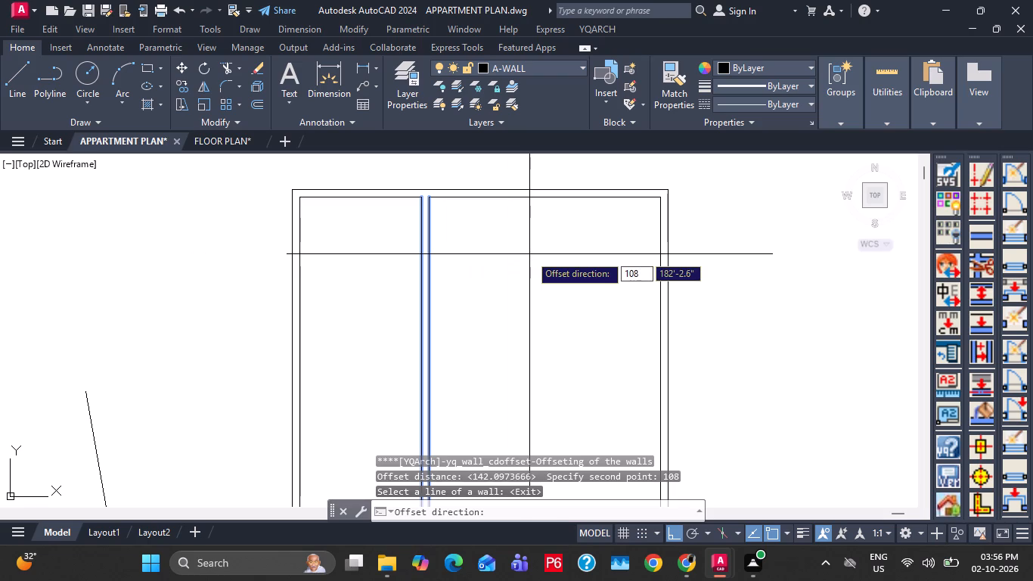
pyautogui.press('Return')
# Leave Wall Offsetting and examine the master bedroom and balcony dimensions on the reference plan.
pyautogui.scroll(-1, 589, 228)
pyautogui.moveTo(589, 246); pyautogui.dragTo(612, 216, button='middle')
pyautogui.scroll(5, 394, 428)
pyautogui.press('Escape')
pyautogui.press('Escape')
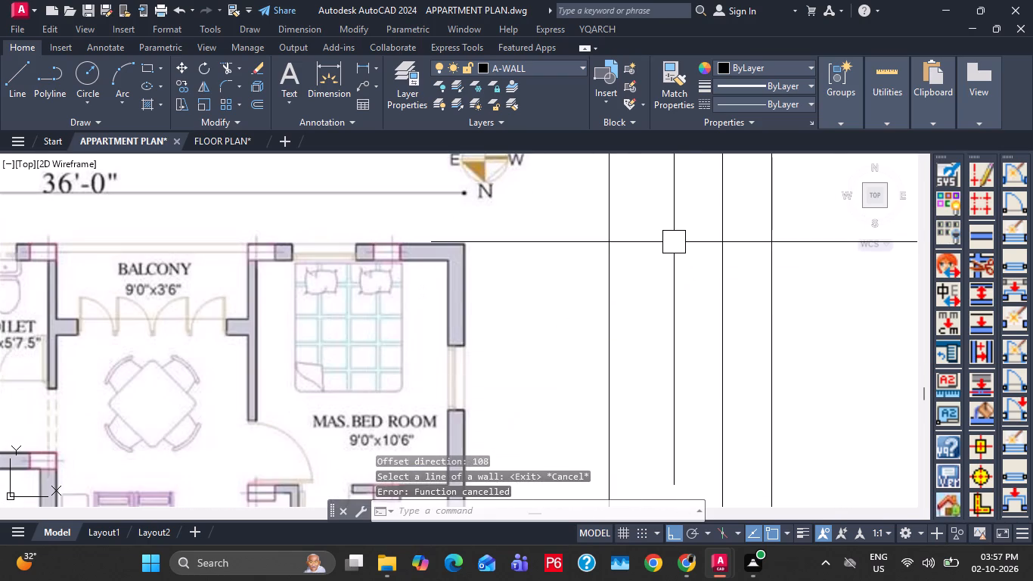
pyautogui.scroll(-2, 673, 242)
pyautogui.scroll(1, 630, 295)
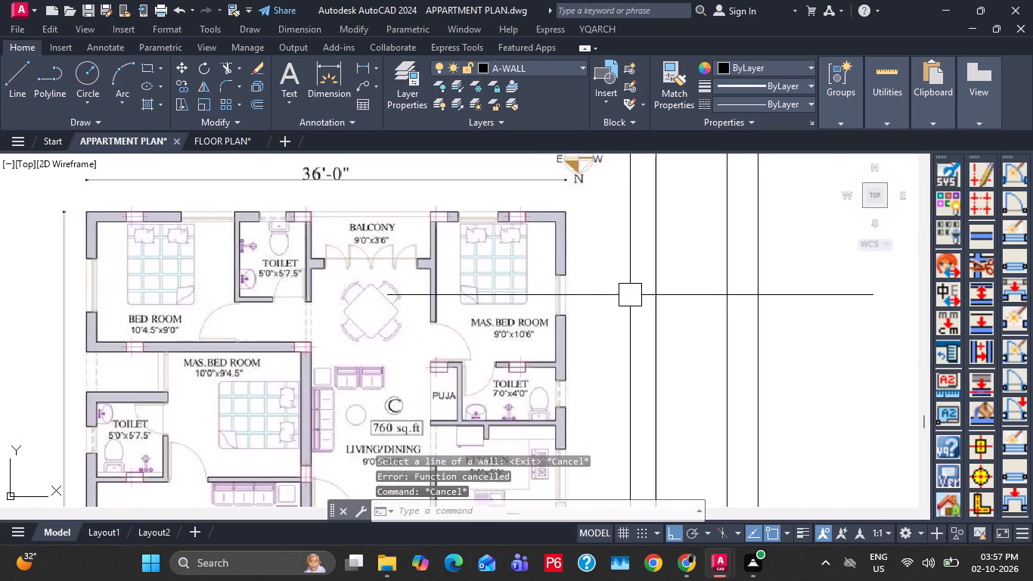
pyautogui.scroll(-1, 606, 282)
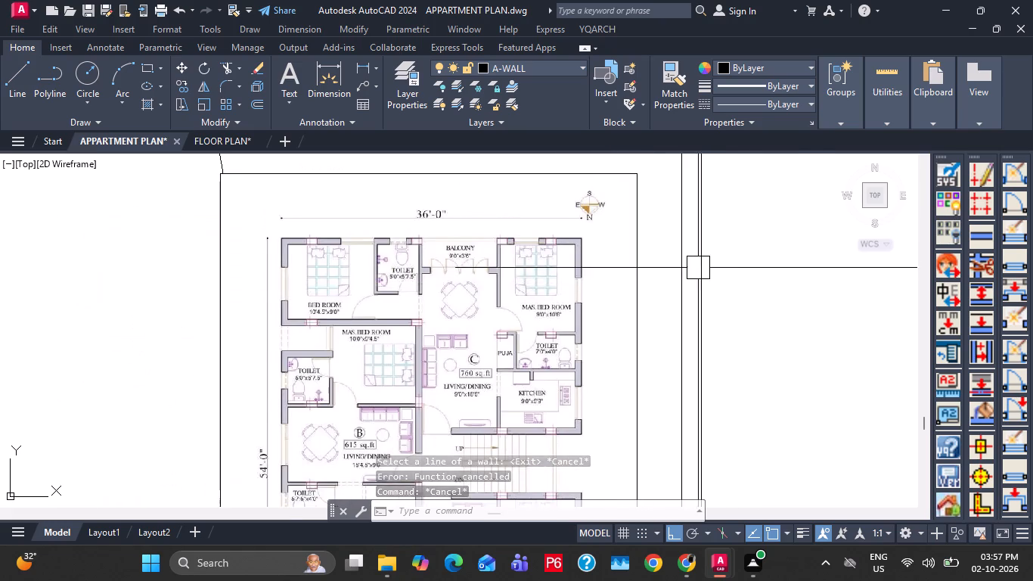
pyautogui.moveTo(625, 307); pyautogui.dragTo(498, 342, button='middle')
pyautogui.scroll(-1, 516, 312)
pyautogui.moveTo(550, 321); pyautogui.dragTo(439, 425, button='middle')
pyautogui.scroll(-1, 438, 416)
pyautogui.moveTo(786, 259); pyautogui.dragTo(700, 362, button='middle')
pyautogui.moveTo(659, 289); pyautogui.dragTo(667, 405, button='middle')
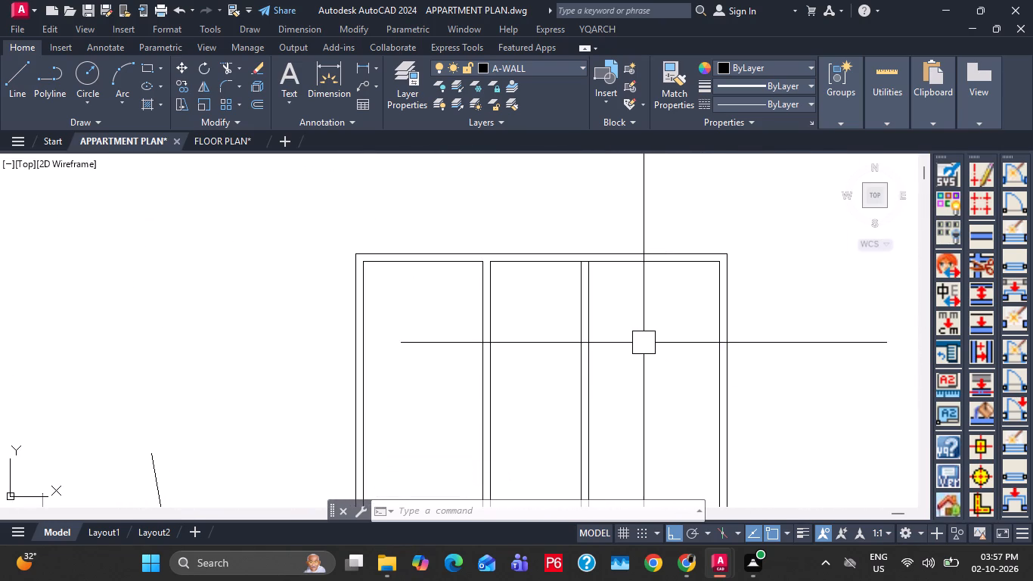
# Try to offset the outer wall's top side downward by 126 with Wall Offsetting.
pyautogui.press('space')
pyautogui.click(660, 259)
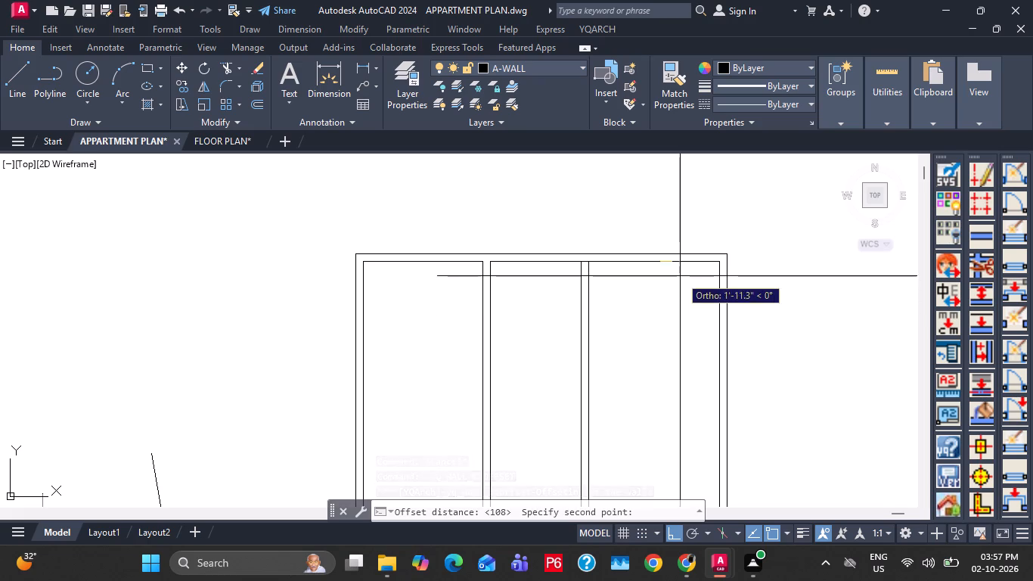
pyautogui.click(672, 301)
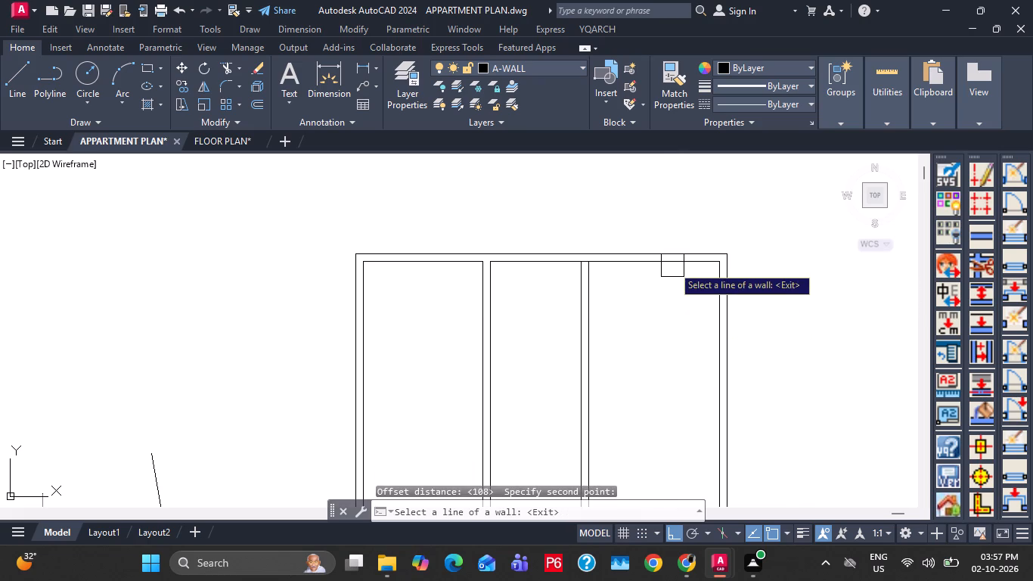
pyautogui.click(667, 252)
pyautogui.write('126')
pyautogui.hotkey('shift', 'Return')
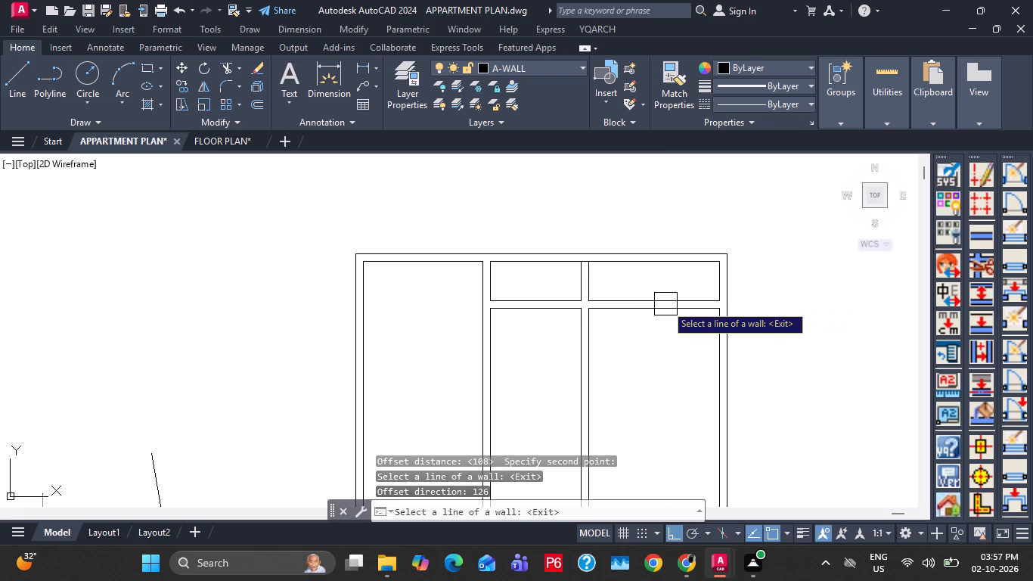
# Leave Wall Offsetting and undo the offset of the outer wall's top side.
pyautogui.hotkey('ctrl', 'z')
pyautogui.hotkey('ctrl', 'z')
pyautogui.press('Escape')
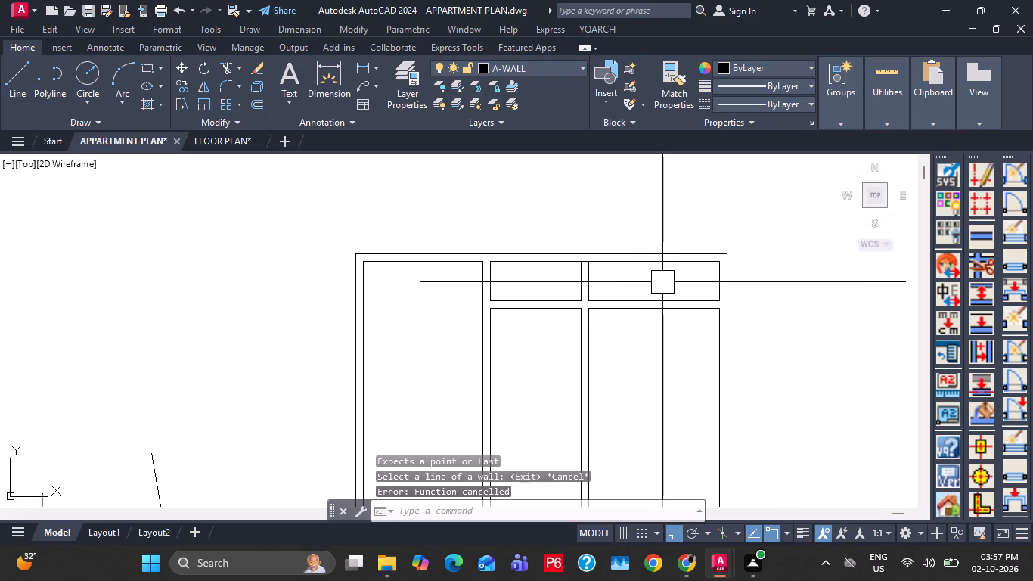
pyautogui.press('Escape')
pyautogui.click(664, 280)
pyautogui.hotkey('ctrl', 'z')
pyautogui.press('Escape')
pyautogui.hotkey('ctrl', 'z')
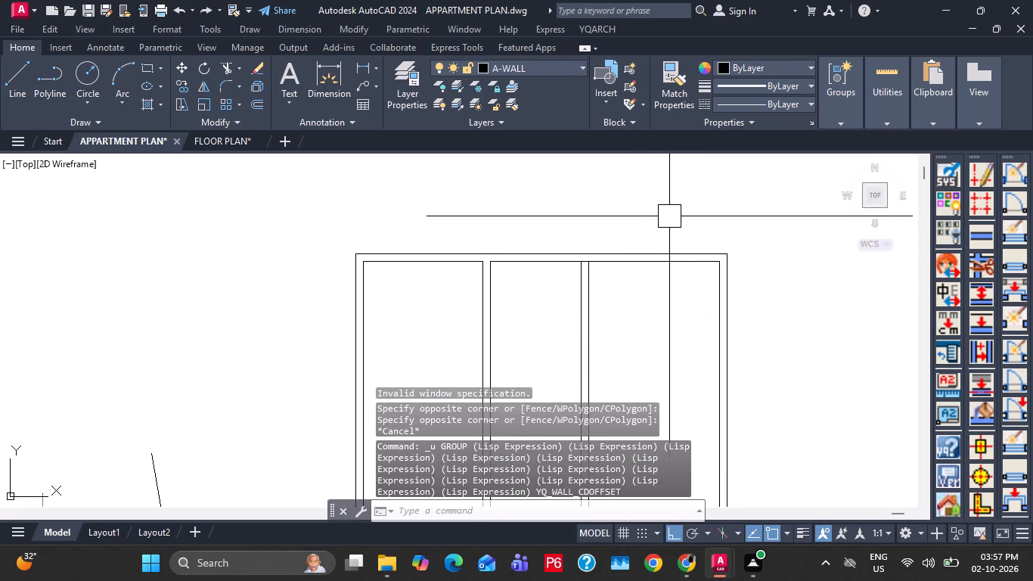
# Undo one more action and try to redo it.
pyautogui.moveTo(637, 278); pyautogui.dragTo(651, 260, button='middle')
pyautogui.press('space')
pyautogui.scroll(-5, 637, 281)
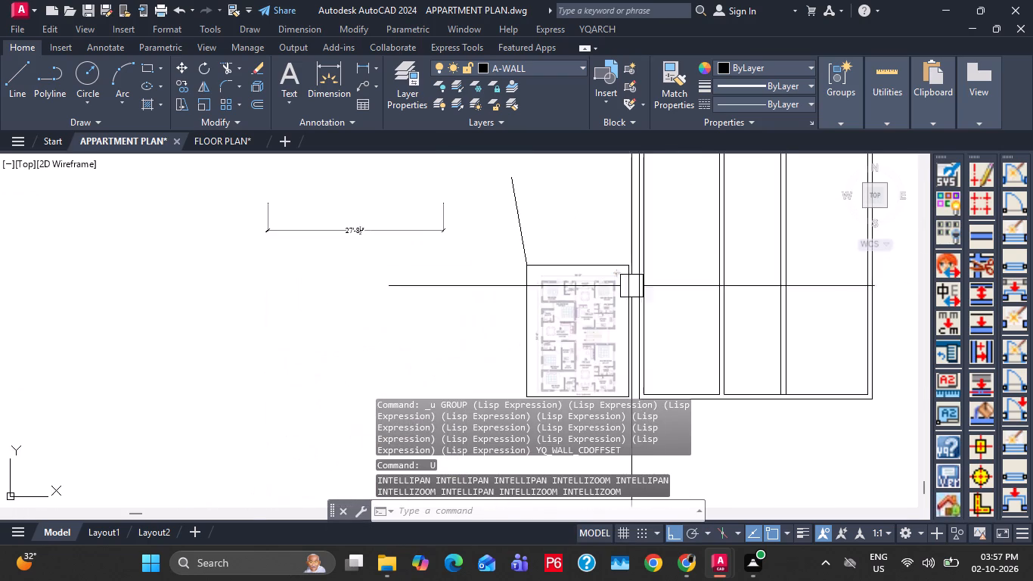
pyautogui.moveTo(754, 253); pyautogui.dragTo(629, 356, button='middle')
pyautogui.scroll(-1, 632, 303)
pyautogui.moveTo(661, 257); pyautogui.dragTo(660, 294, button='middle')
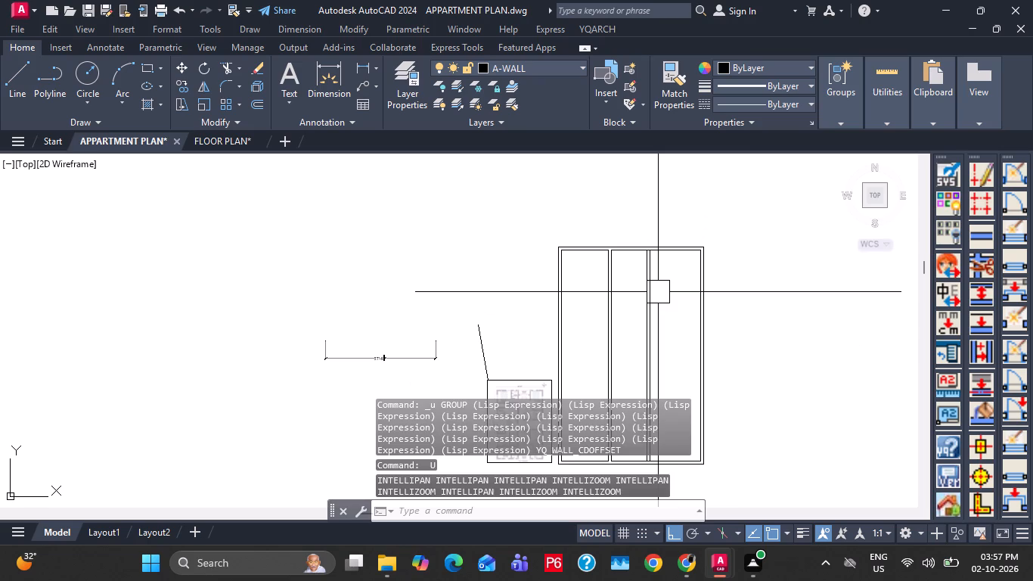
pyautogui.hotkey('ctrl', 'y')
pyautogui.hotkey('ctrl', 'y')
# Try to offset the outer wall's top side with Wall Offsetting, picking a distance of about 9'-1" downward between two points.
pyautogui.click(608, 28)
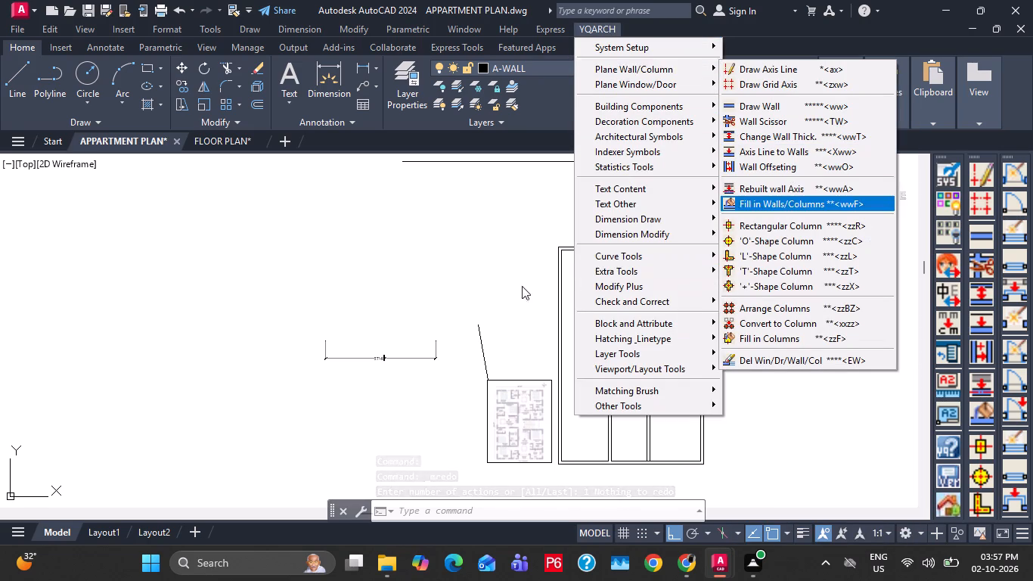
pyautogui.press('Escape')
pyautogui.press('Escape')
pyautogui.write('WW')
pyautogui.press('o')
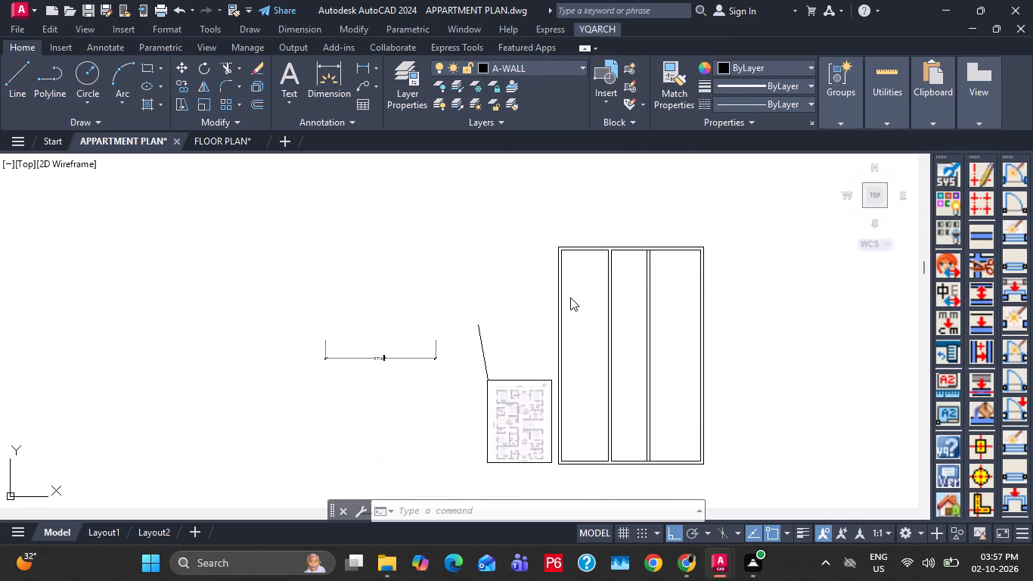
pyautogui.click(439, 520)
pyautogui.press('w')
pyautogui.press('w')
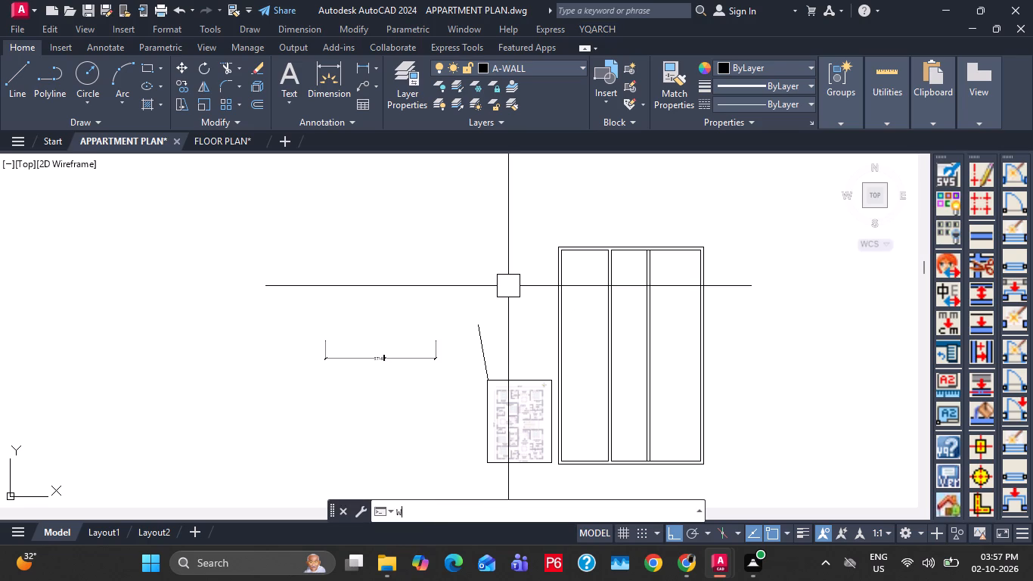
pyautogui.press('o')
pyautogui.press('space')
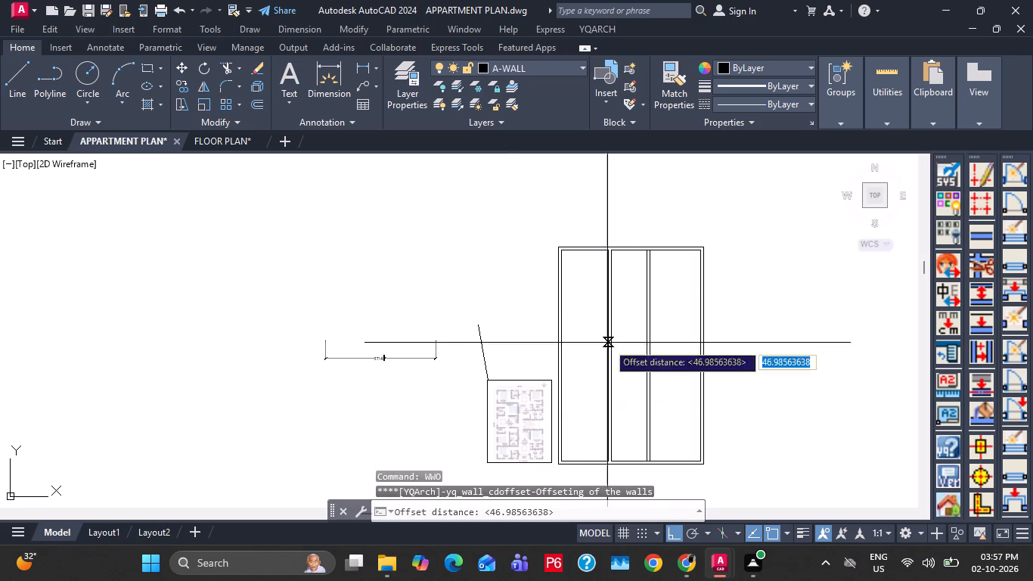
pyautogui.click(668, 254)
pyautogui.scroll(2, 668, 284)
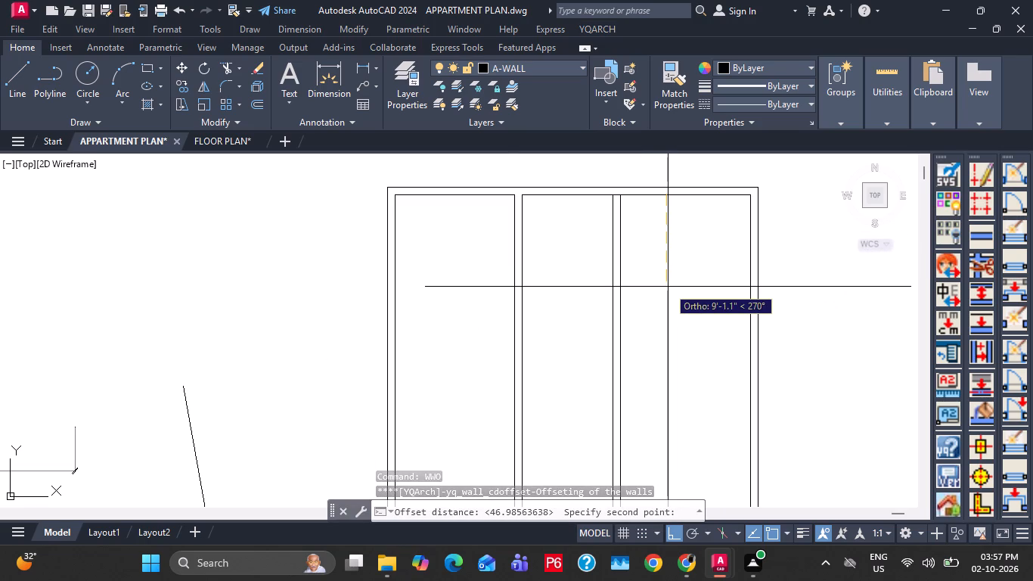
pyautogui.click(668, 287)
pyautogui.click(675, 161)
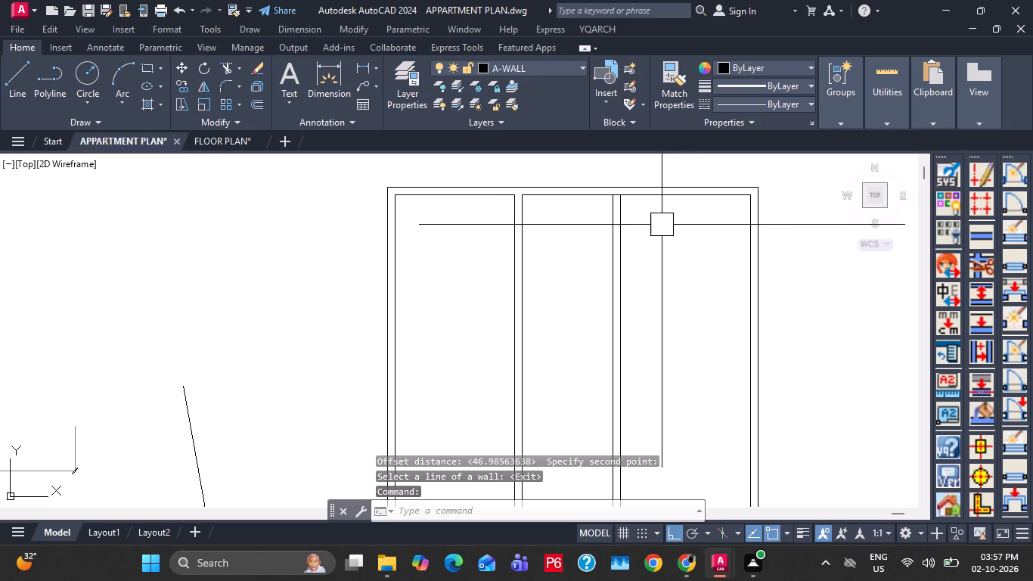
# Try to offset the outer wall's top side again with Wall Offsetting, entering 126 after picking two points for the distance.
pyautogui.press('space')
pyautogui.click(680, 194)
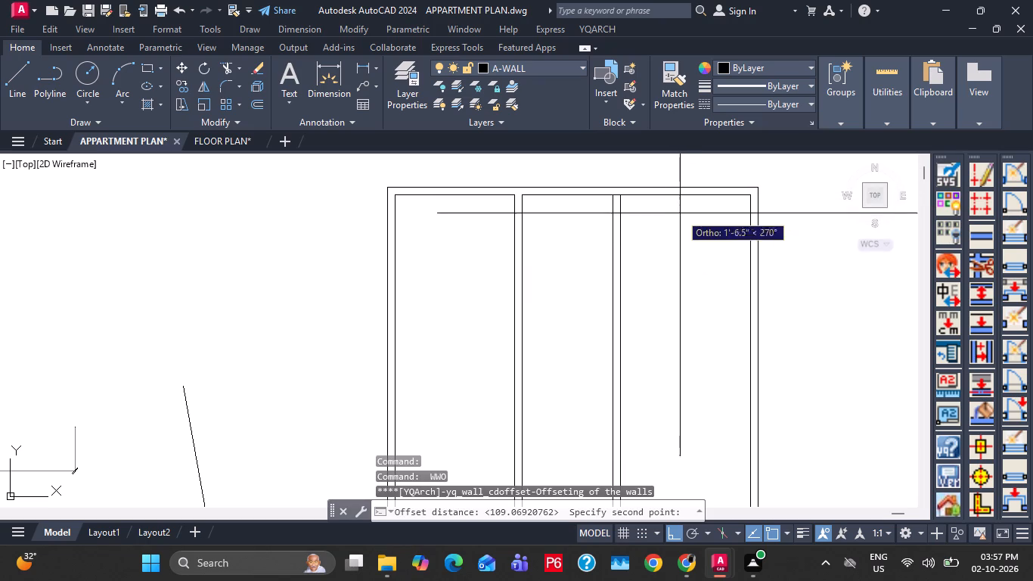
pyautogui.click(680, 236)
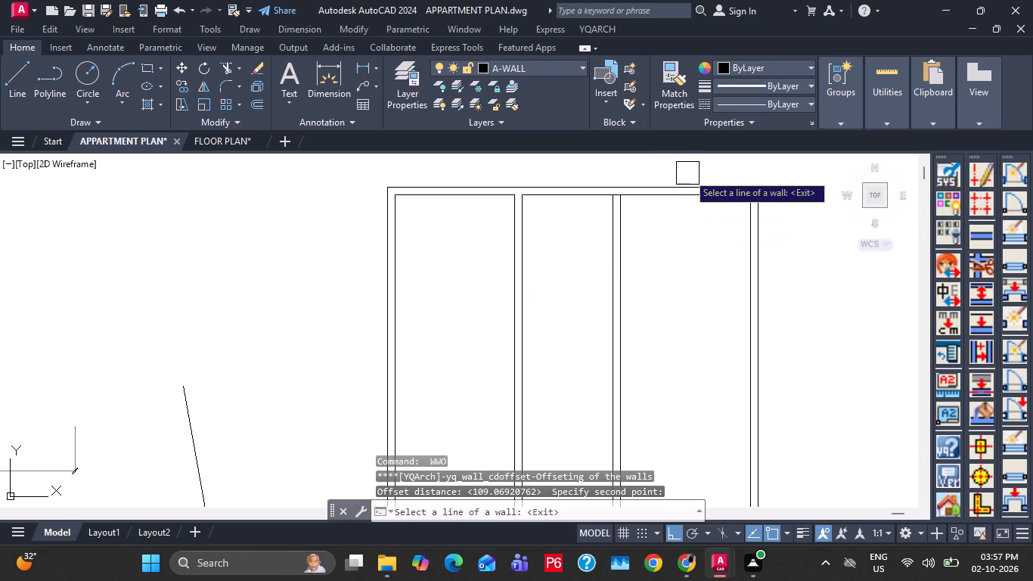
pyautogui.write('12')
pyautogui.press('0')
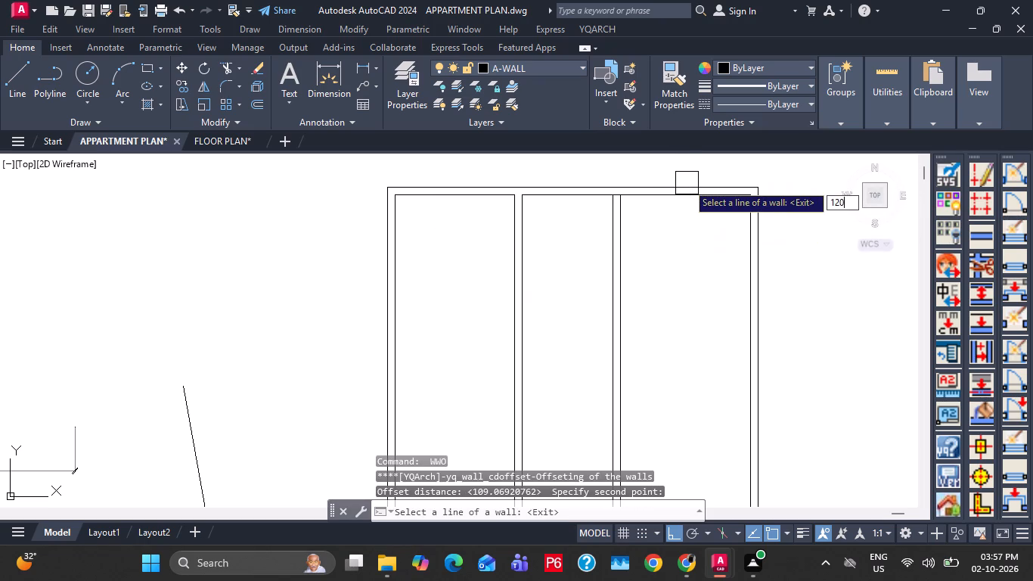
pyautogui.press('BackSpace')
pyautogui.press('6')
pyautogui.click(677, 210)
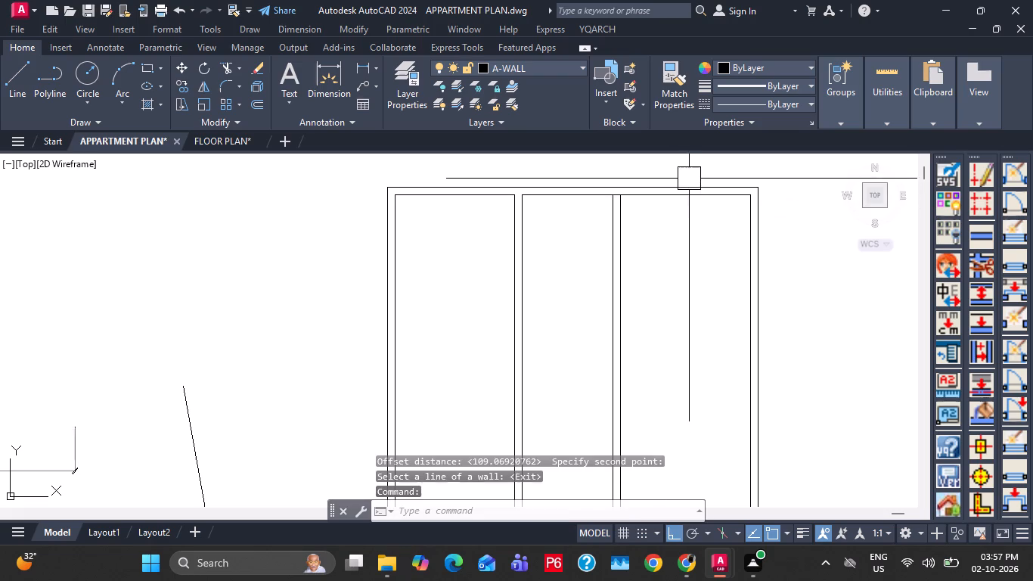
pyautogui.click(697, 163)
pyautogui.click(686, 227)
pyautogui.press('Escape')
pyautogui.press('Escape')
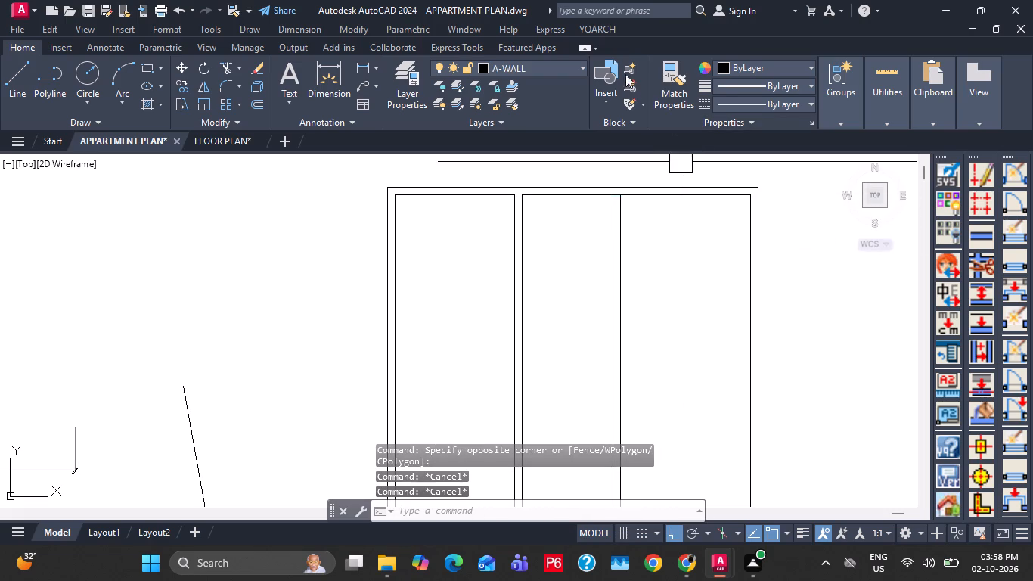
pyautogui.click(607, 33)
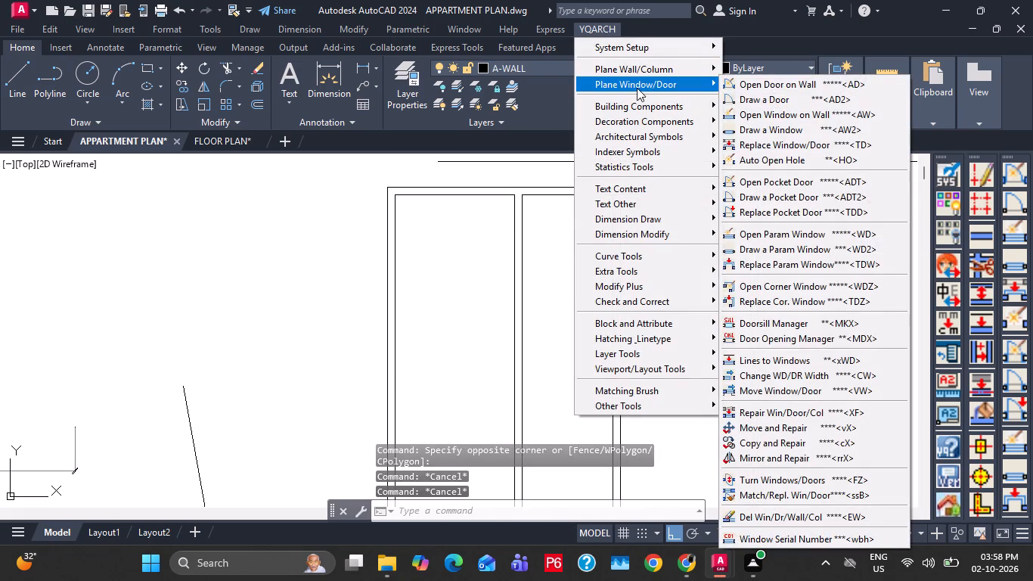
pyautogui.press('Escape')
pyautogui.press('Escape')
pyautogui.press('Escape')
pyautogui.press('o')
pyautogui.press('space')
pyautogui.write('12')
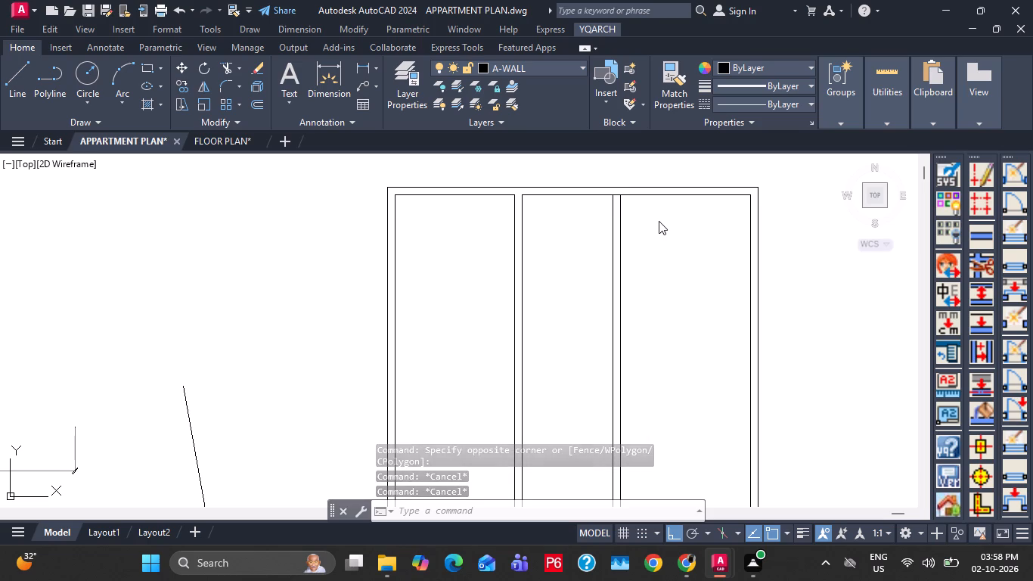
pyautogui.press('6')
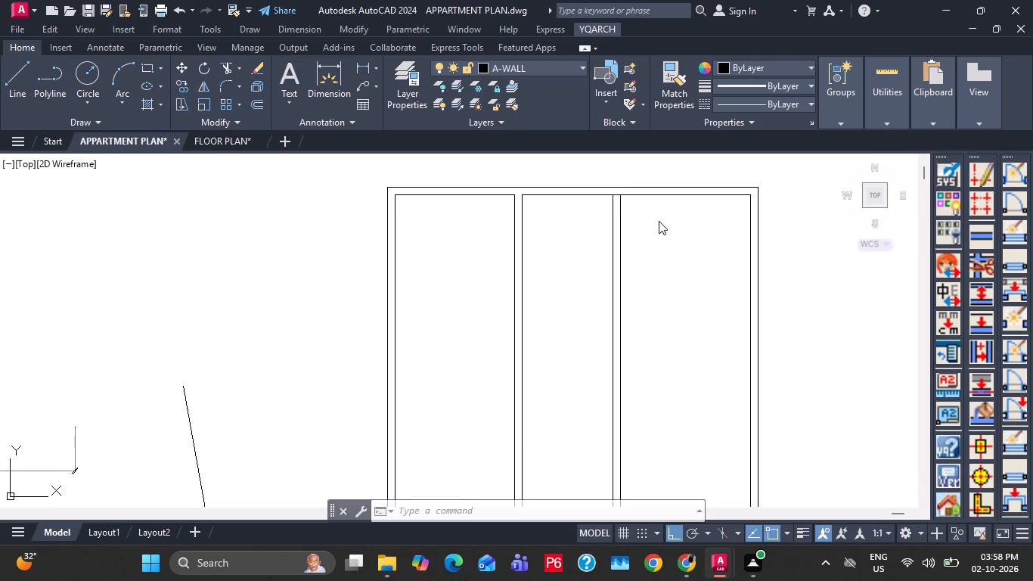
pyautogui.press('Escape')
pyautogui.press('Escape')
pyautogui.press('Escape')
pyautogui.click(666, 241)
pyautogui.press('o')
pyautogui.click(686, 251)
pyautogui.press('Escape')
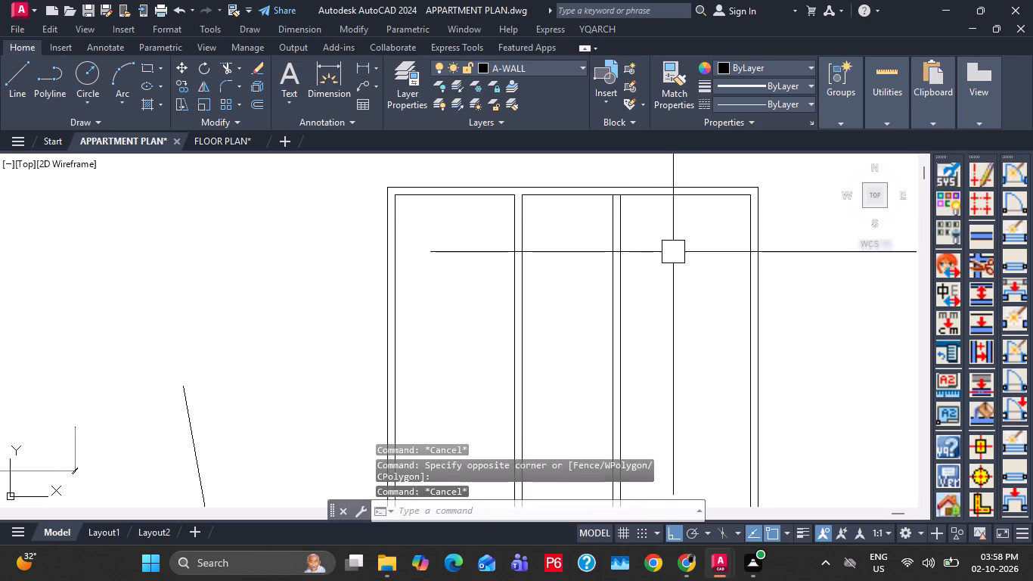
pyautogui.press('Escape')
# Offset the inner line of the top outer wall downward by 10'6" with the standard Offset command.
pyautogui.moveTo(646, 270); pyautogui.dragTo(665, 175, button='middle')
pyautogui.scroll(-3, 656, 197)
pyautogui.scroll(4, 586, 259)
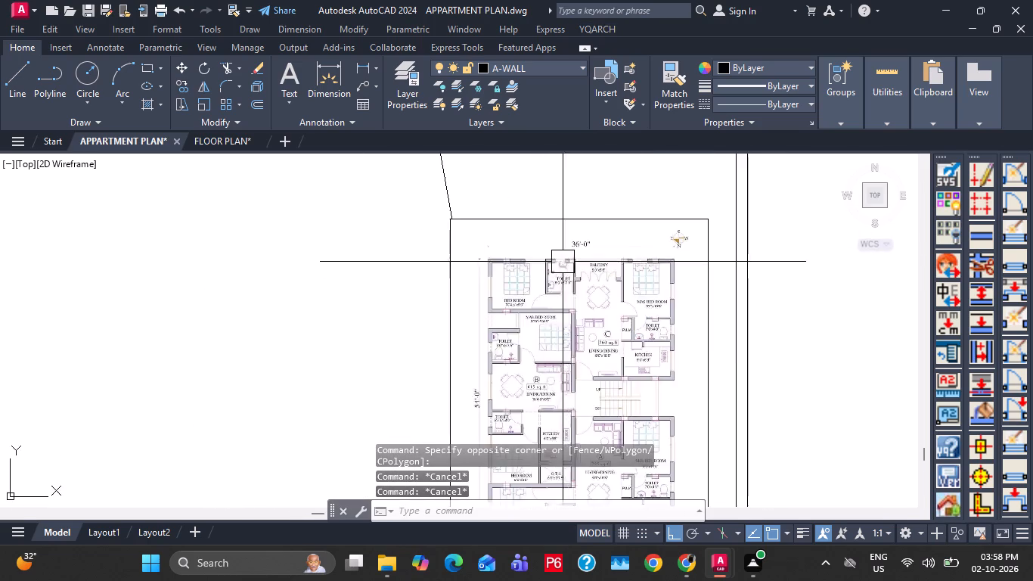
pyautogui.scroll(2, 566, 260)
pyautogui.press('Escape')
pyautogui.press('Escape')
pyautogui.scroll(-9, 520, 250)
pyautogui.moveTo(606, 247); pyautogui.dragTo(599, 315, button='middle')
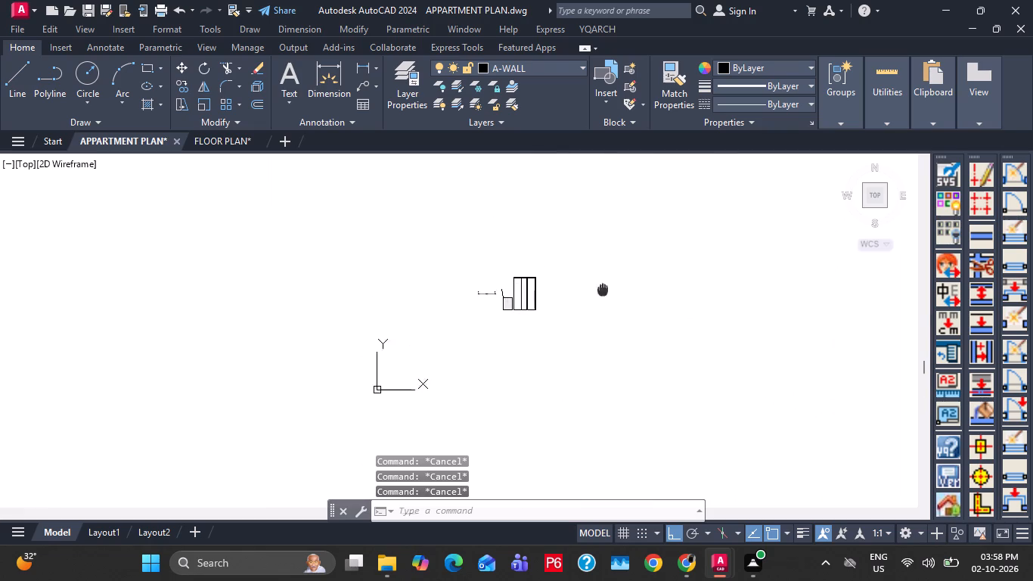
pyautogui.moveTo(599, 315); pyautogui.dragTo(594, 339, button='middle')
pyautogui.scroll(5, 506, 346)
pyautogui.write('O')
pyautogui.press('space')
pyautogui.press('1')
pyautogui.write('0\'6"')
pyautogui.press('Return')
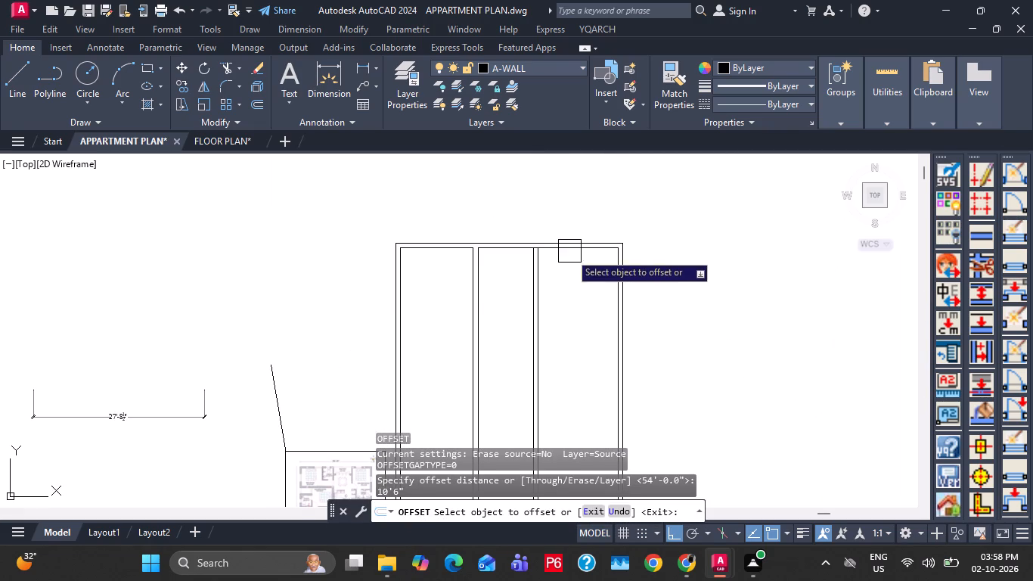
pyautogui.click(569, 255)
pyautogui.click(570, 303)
# Leave Offset and measure the clear width of the eastern top room with a linear dimension, without placing it.
pyautogui.moveTo(560, 331); pyautogui.dragTo(652, 241, button='middle')
pyautogui.moveTo(656, 222); pyautogui.dragTo(661, 263, button='middle')
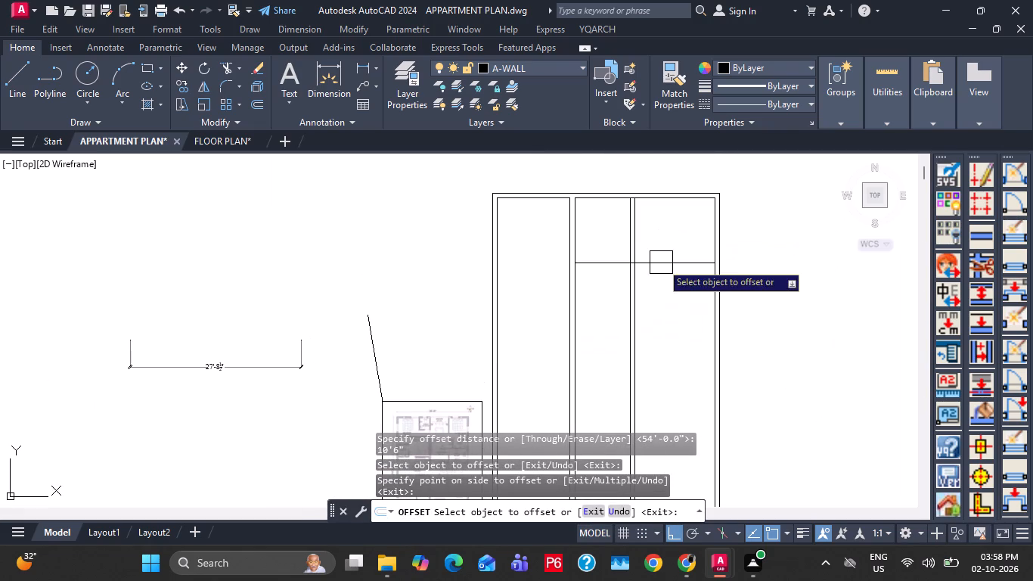
pyautogui.scroll(1, 631, 194)
pyautogui.press('Escape')
pyautogui.press('Escape')
pyautogui.click(368, 57)
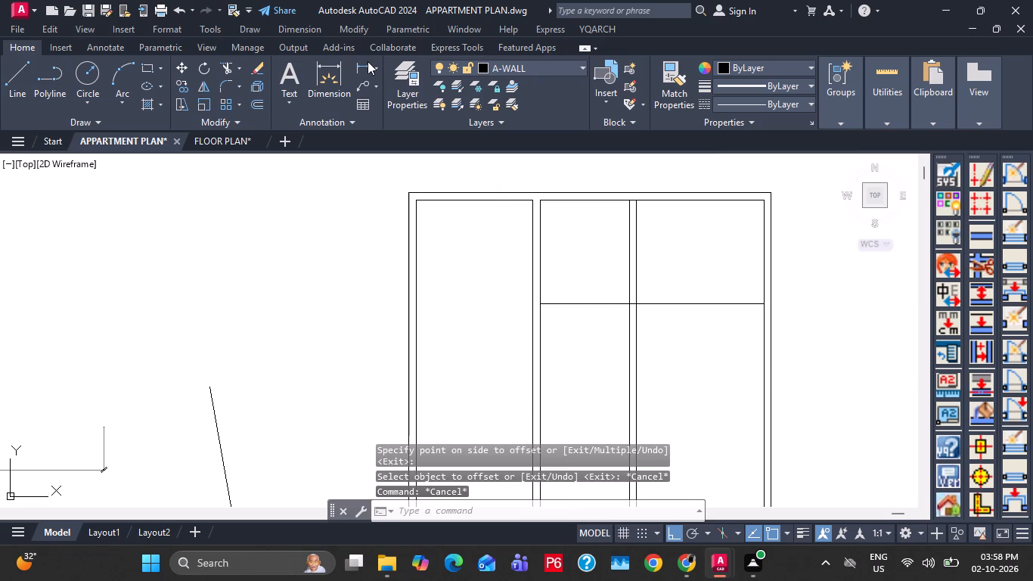
pyautogui.click(368, 66)
pyautogui.scroll(1, 623, 259)
pyautogui.click(648, 266)
pyautogui.click(842, 261)
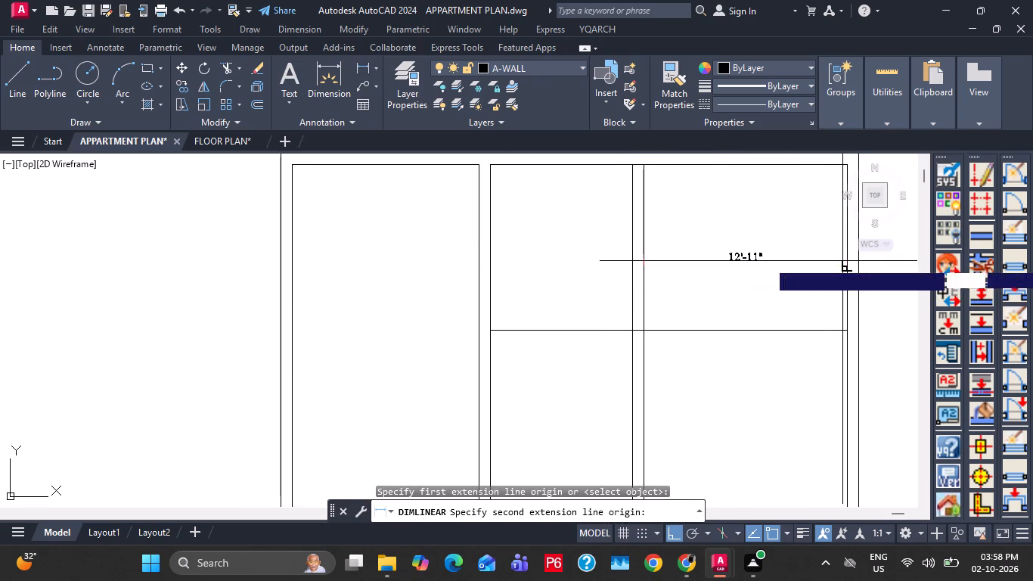
pyautogui.moveTo(769, 269); pyautogui.dragTo(638, 304, button='middle')
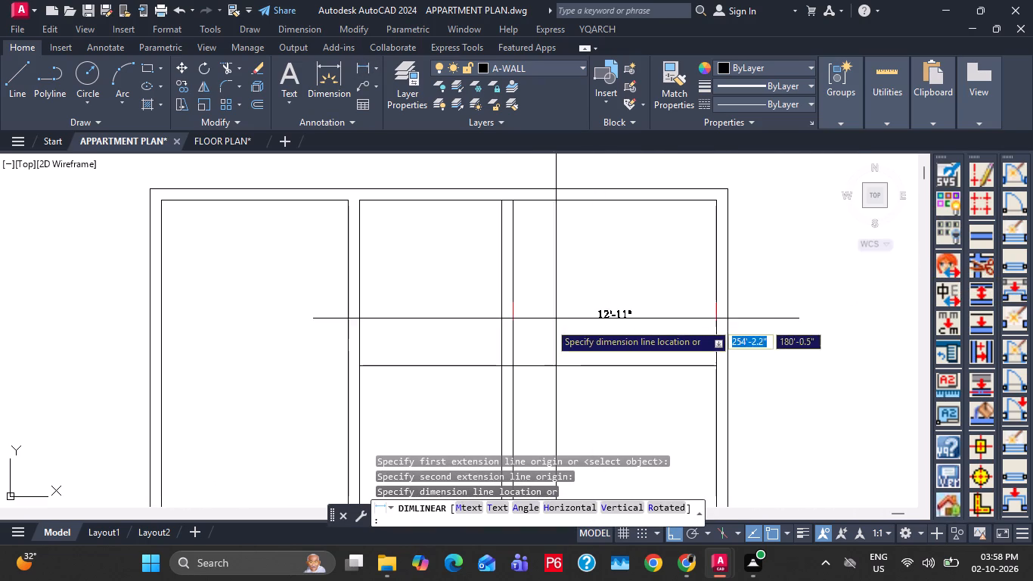
pyautogui.press('Escape')
pyautogui.press('Escape')
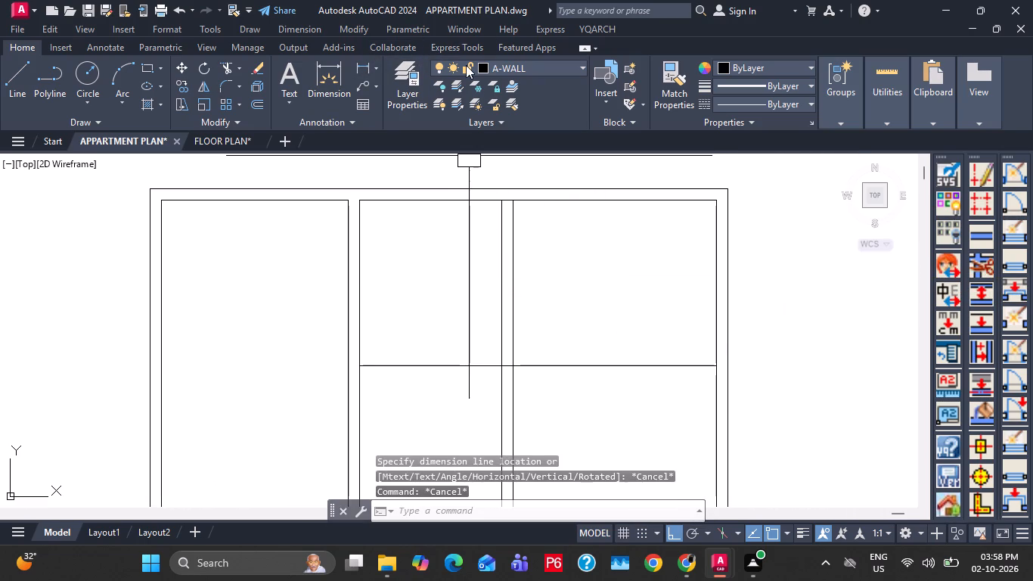
pyautogui.press('Escape')
pyautogui.press('Escape')
# Measure the clear width between the two interior vertical walls with a linear dimension, without placing it.
pyautogui.click(367, 64)
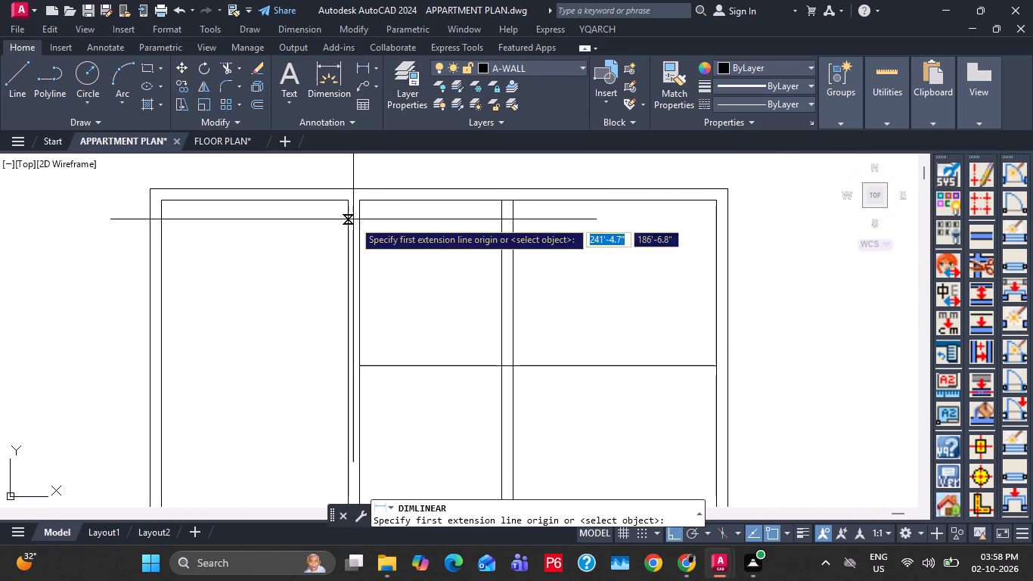
pyautogui.click(358, 238)
pyautogui.click(500, 243)
pyautogui.scroll(2, 461, 253)
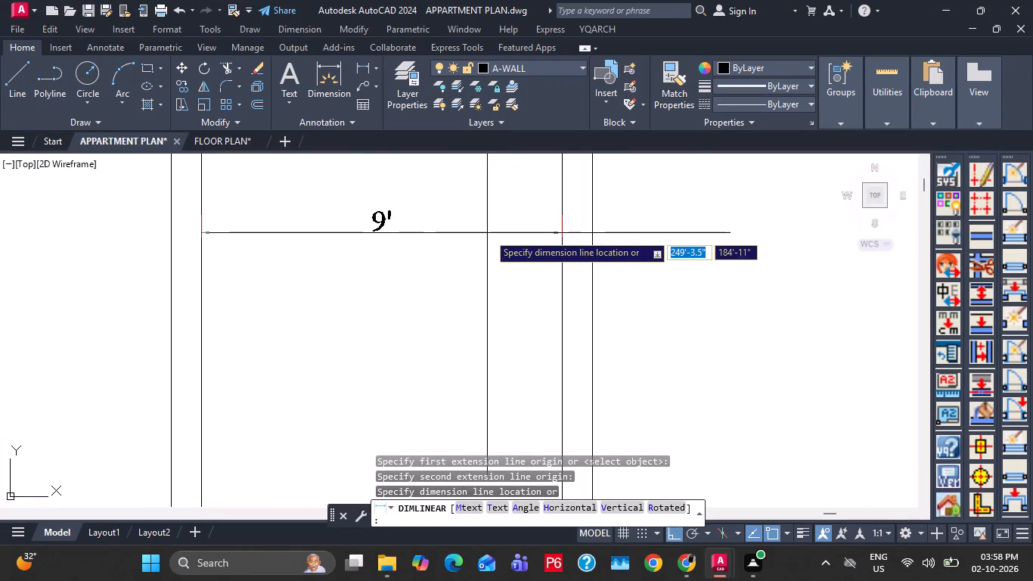
pyautogui.scroll(-3, 488, 233)
pyautogui.press('Escape')
pyautogui.press('Escape')
pyautogui.moveTo(387, 258); pyautogui.dragTo(495, 257, button='middle')
# Measure the clear width of the western room with a linear dimension, without placing it.
pyautogui.click(369, 70)
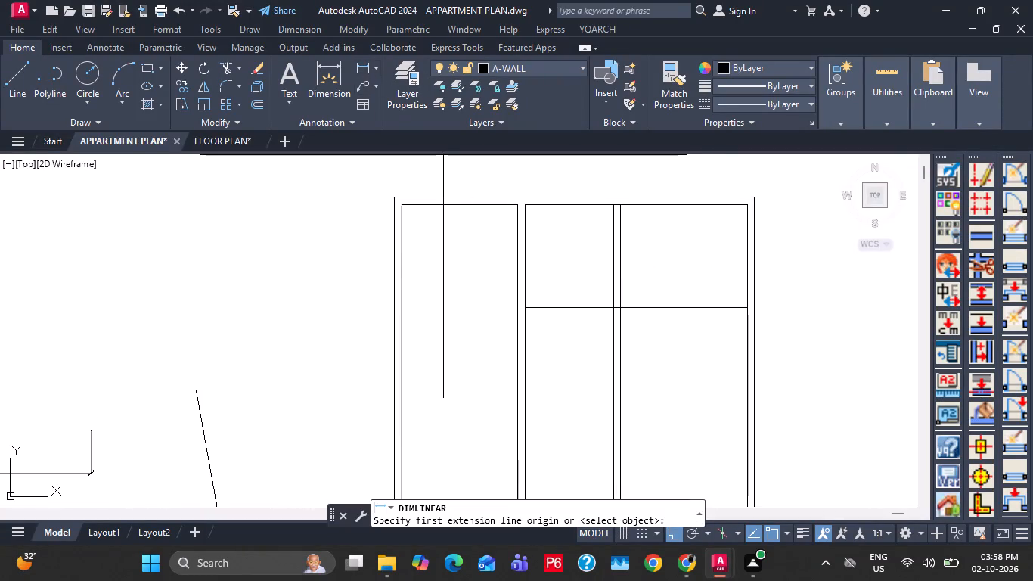
pyautogui.moveTo(404, 246); pyautogui.dragTo(412, 246)
pyautogui.click(517, 243)
pyautogui.scroll(2, 490, 258)
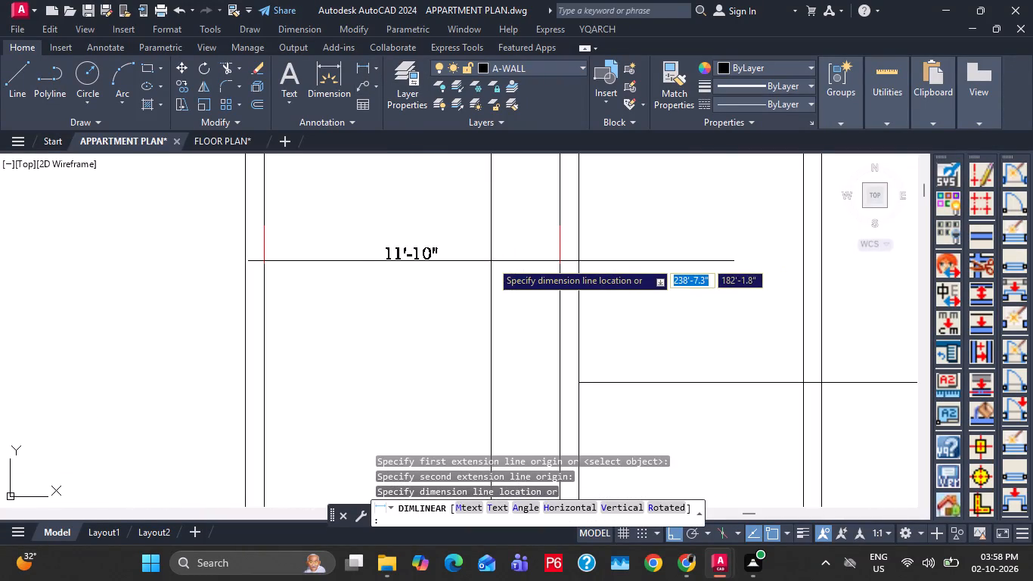
pyautogui.scroll(-3, 496, 262)
pyautogui.press('Escape')
pyautogui.press('Escape')
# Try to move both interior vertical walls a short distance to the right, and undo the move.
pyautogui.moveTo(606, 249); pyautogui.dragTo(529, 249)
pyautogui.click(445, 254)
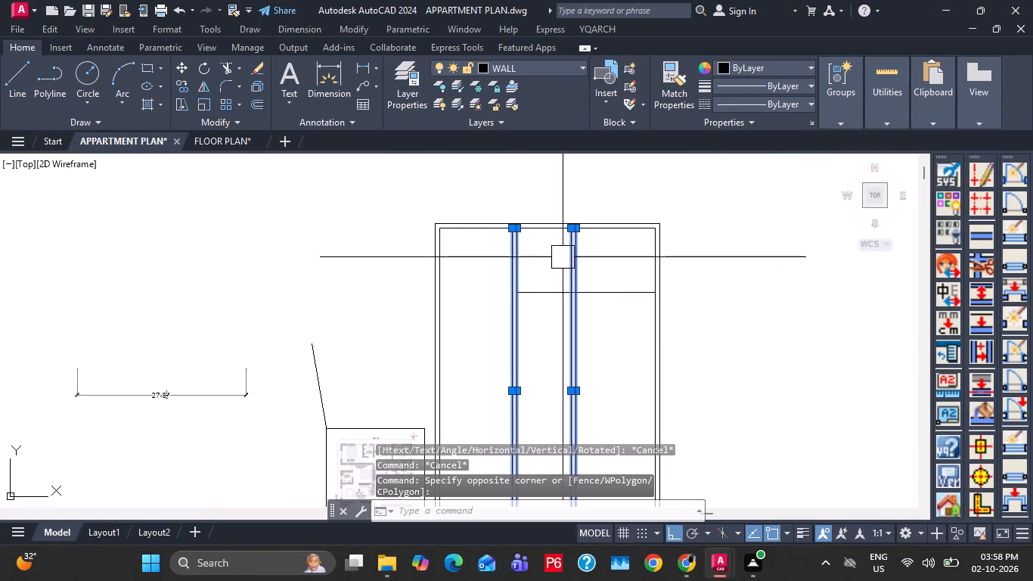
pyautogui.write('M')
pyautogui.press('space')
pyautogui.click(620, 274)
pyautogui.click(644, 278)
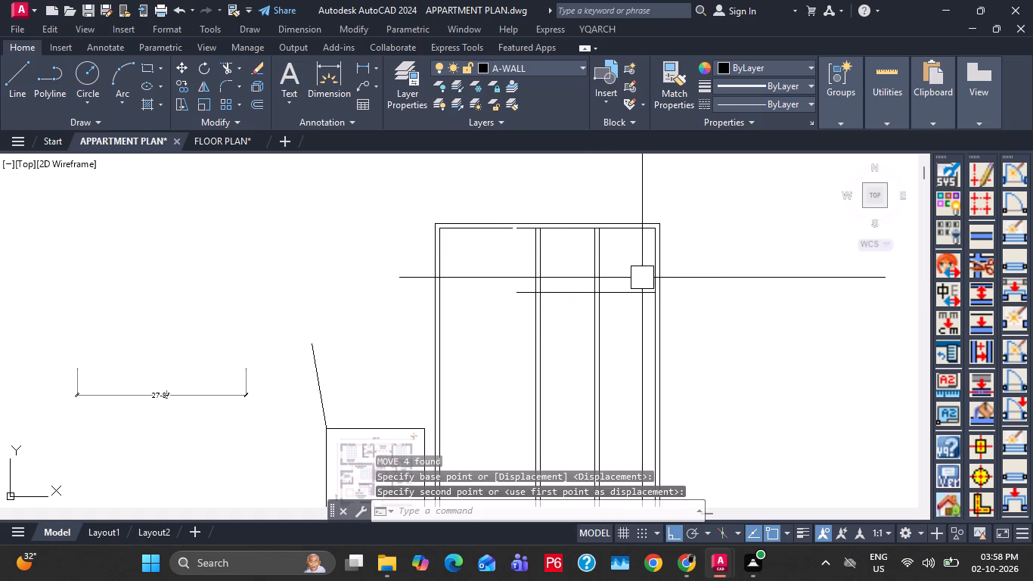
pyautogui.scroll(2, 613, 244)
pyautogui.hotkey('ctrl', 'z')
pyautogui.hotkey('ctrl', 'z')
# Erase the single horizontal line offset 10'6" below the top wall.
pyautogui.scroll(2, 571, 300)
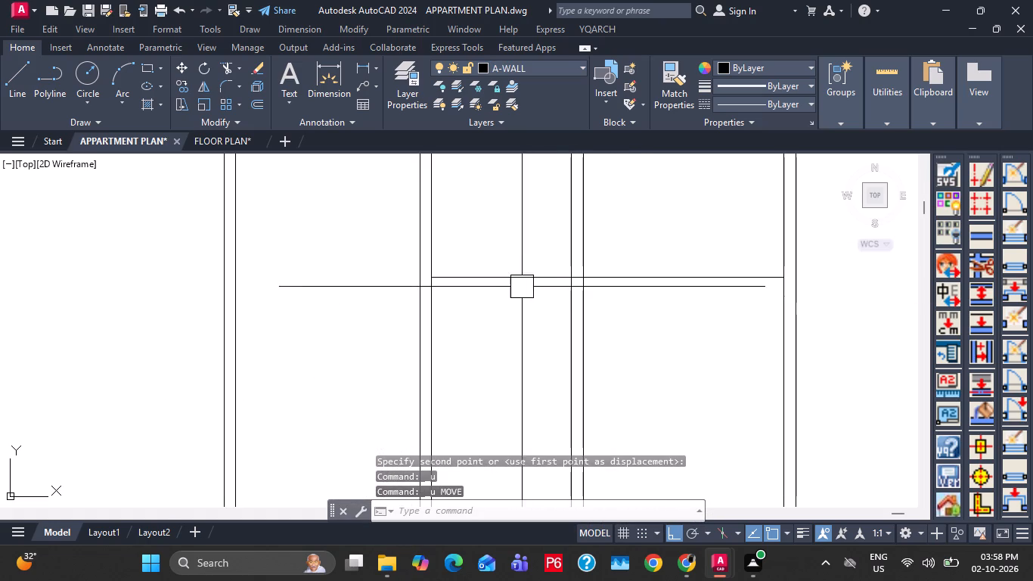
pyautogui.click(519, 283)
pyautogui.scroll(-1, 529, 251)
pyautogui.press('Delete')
# Trim the top wall's inner line where the eastern interior vertical wall meets it.
pyautogui.moveTo(521, 254); pyautogui.dragTo(560, 303, button='middle')
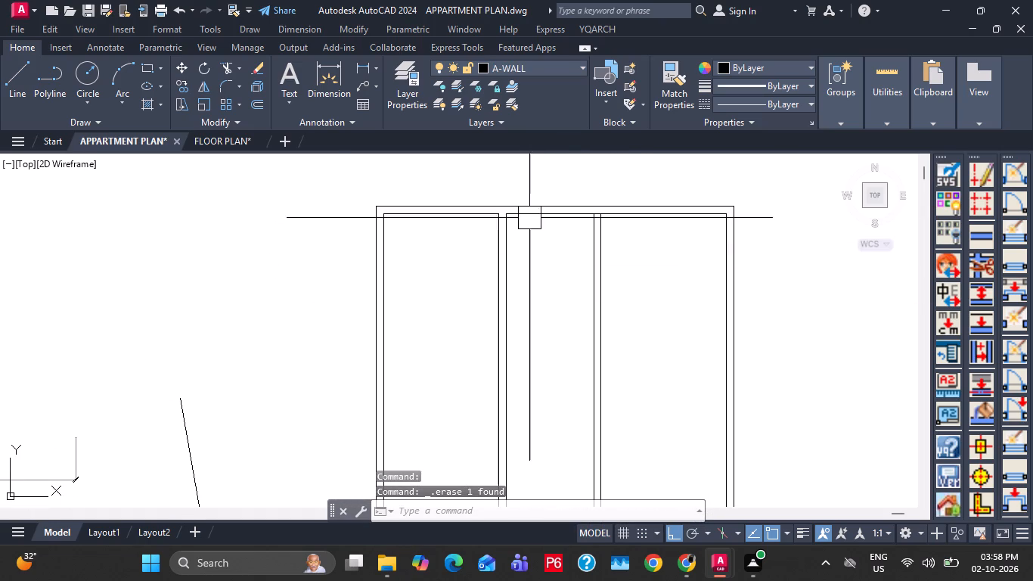
pyautogui.press('t')
pyautogui.press('space')
pyautogui.scroll(6, 605, 206)
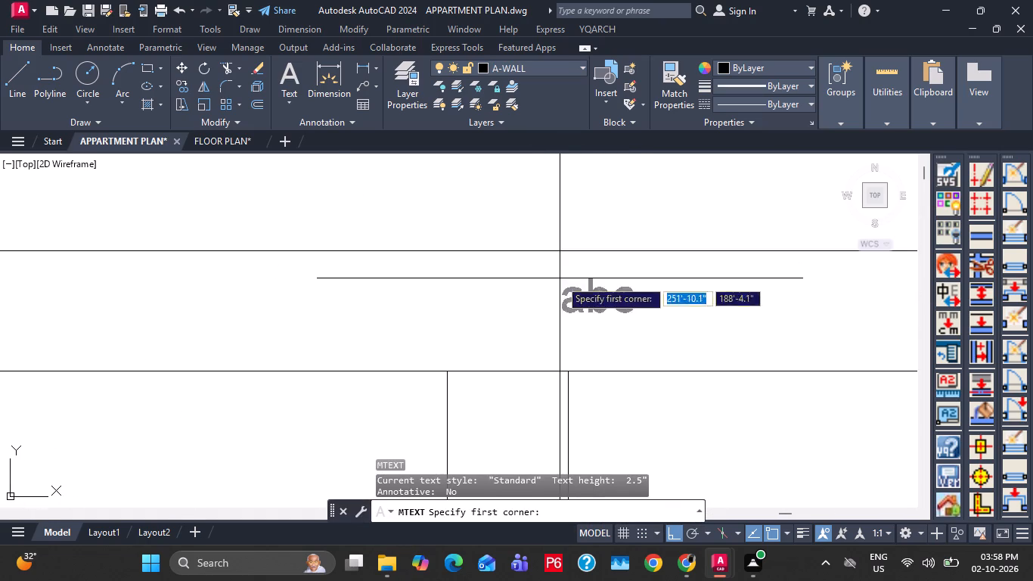
pyautogui.press('Escape')
pyautogui.press('Escape')
pyautogui.press('t')
pyautogui.press('r')
pyautogui.press('space')
pyautogui.click(529, 368)
pyautogui.press('Escape')
pyautogui.scroll(-6, 532, 223)
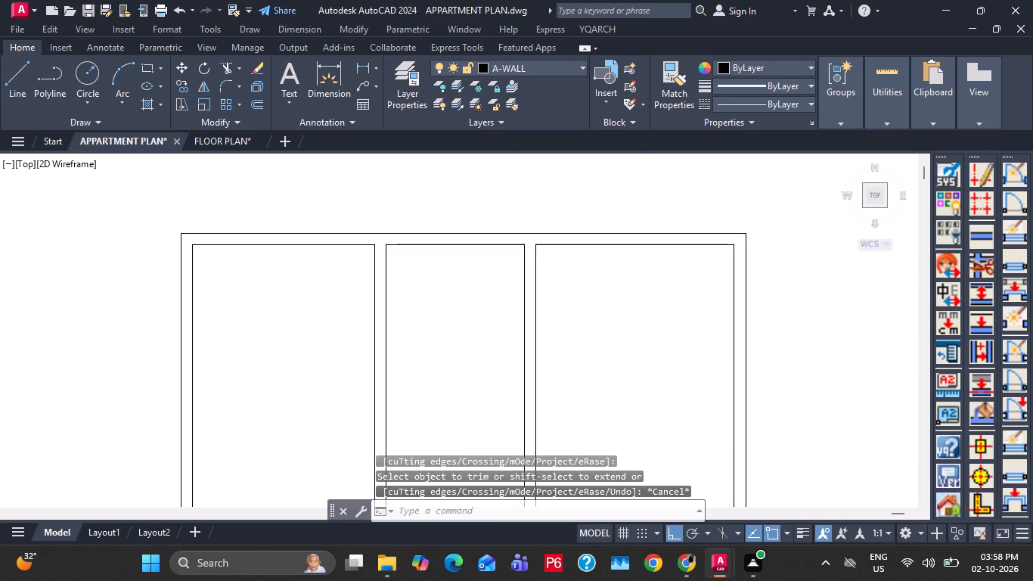
# Offset the top wall's inner line 9' downward within the western room.
pyautogui.scroll(-2, 535, 266)
pyautogui.moveTo(508, 280); pyautogui.dragTo(547, 210, button='middle')
pyautogui.scroll(4, 399, 414)
pyautogui.moveTo(376, 379); pyautogui.dragTo(424, 288, button='middle')
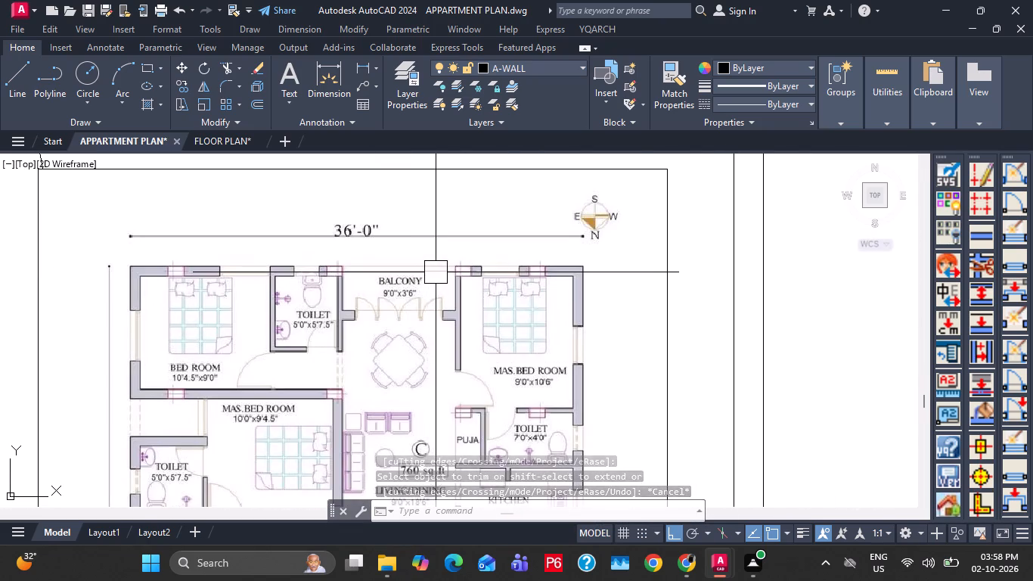
pyautogui.scroll(-3, 419, 344)
pyautogui.moveTo(700, 247); pyautogui.dragTo(557, 381, button='middle')
pyautogui.moveTo(522, 280); pyautogui.dragTo(552, 423, button='middle')
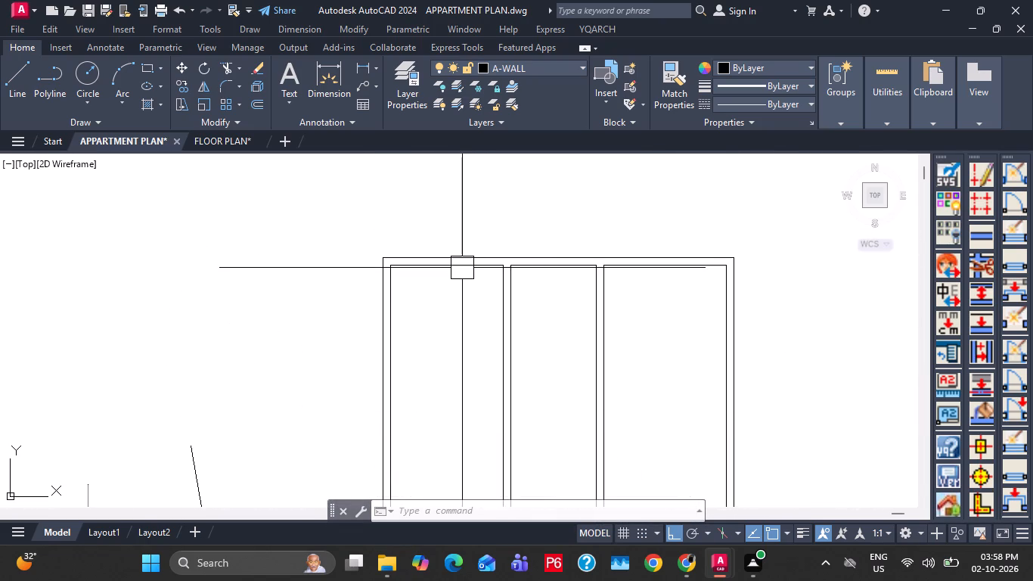
pyautogui.press('o')
pyautogui.press('space')
pyautogui.write("9'")
pyautogui.press('Return')
pyautogui.click(458, 267)
pyautogui.click(458, 315)
# Examine the bedroom, toilet and balcony layout on the reference plan image.
pyautogui.moveTo(460, 336); pyautogui.dragTo(562, 236, button='middle')
pyautogui.scroll(-1, 554, 240)
pyautogui.moveTo(537, 303); pyautogui.dragTo(548, 266, button='middle')
pyautogui.scroll(4, 427, 375)
pyautogui.moveTo(619, 216); pyautogui.dragTo(548, 161, button='middle')
pyautogui.moveTo(534, 185); pyautogui.dragTo(334, 331, button='middle')
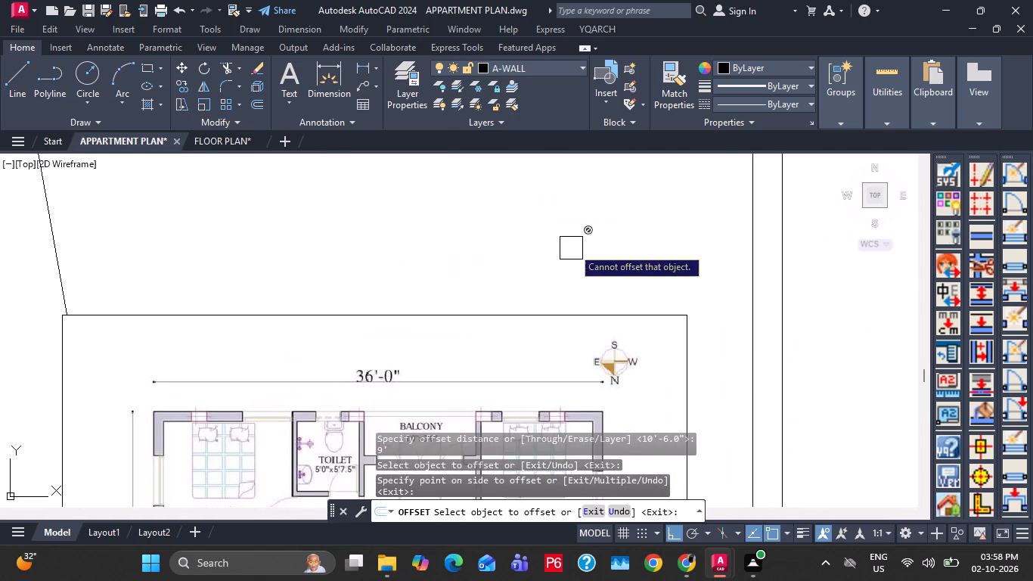
pyautogui.moveTo(537, 269); pyautogui.dragTo(505, 190, button='middle')
pyautogui.scroll(-2, 432, 223)
pyautogui.moveTo(672, 230); pyautogui.dragTo(606, 353, button='middle')
pyautogui.moveTo(590, 254); pyautogui.dragTo(594, 374, button='middle')
pyautogui.scroll(1, 590, 275)
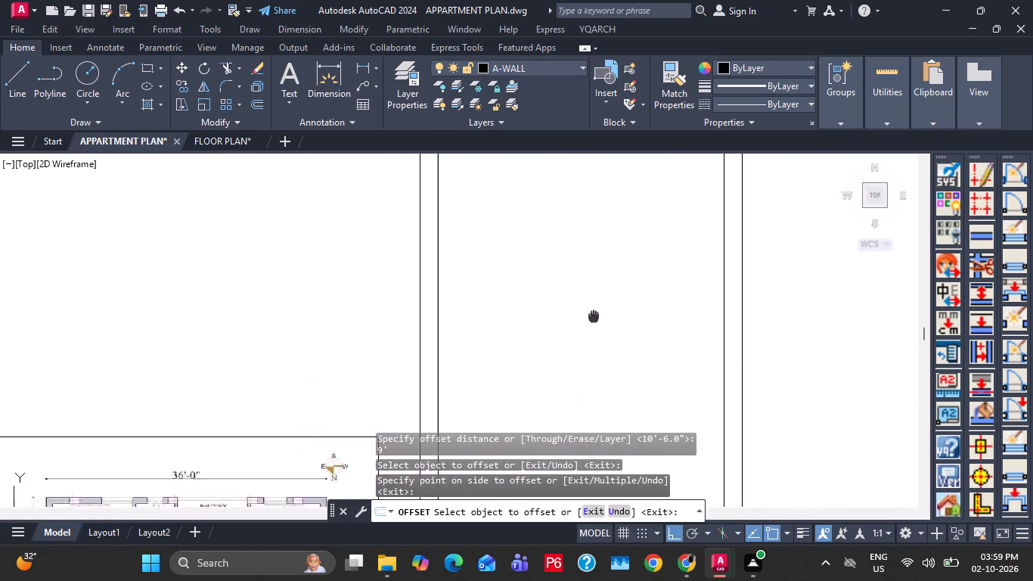
pyautogui.moveTo(594, 374); pyautogui.dragTo(593, 395, button='middle')
pyautogui.scroll(-4, 603, 310)
pyautogui.scroll(4, 532, 355)
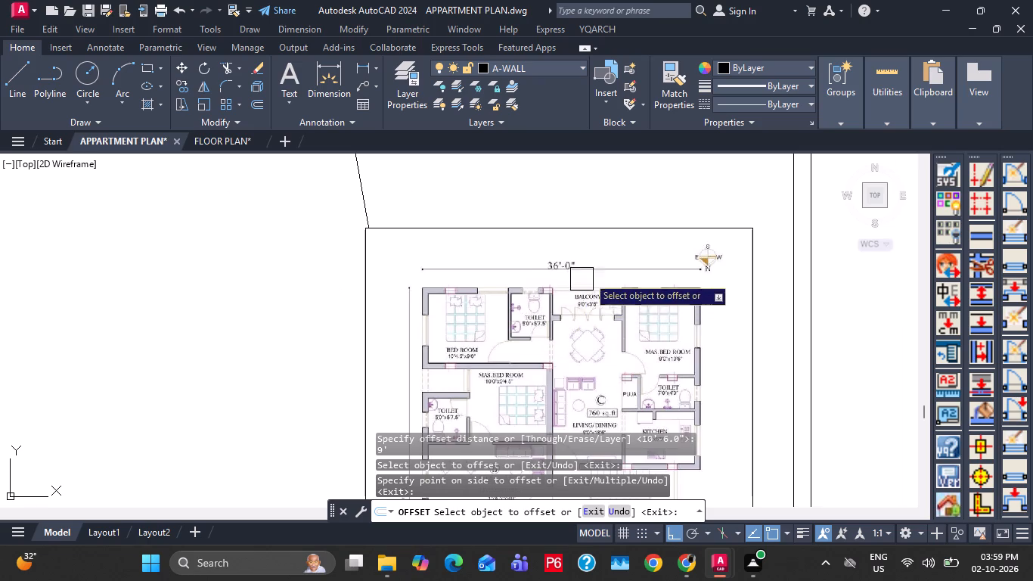
pyautogui.scroll(2, 476, 310)
pyautogui.scroll(-6, 544, 254)
# Offset the western room's new horizontal line 9" downward to give the wall its thickness.
pyautogui.moveTo(687, 221); pyautogui.dragTo(644, 377, button='middle')
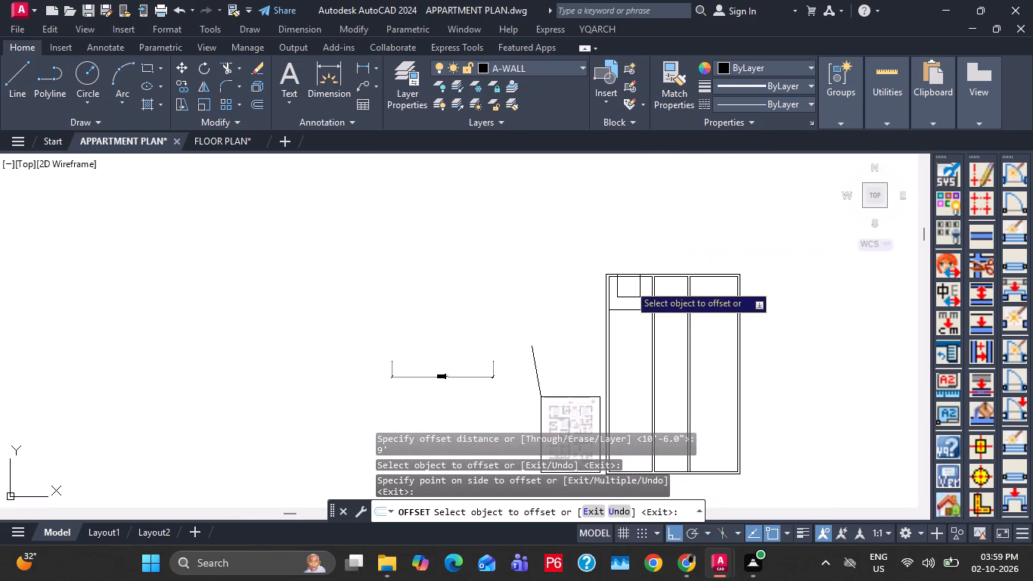
pyautogui.scroll(2, 641, 314)
pyautogui.click(641, 311)
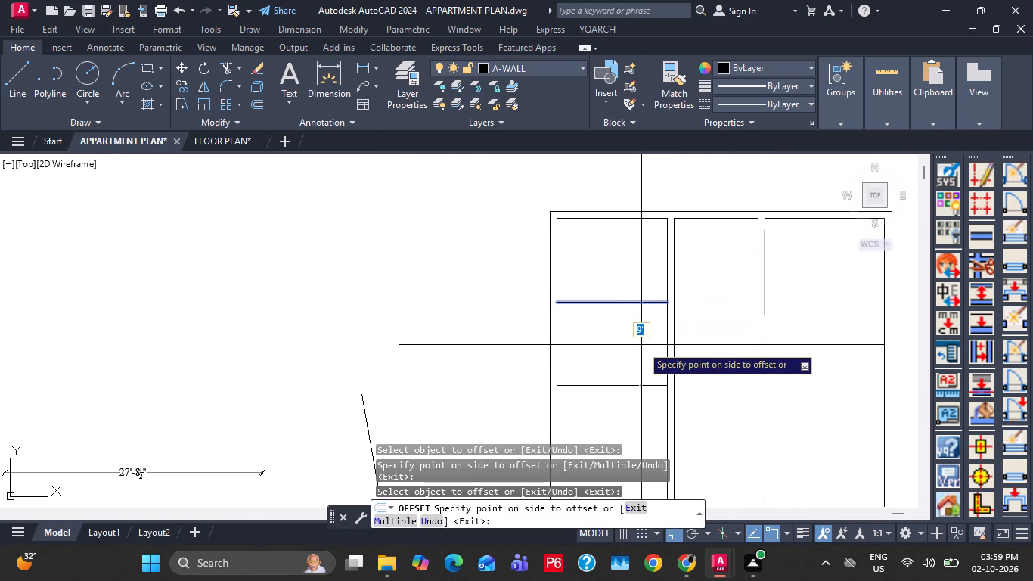
pyautogui.press('9')
pyautogui.hotkey('shift', '"')
pyautogui.press('Return')
pyautogui.scroll(3, 575, 287)
pyautogui.press('Escape')
pyautogui.press('Escape')
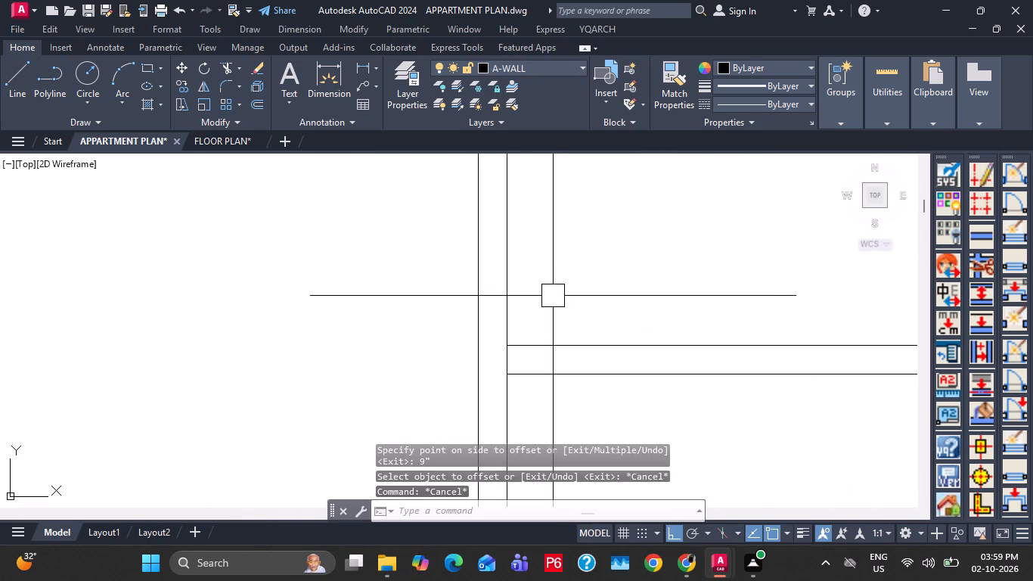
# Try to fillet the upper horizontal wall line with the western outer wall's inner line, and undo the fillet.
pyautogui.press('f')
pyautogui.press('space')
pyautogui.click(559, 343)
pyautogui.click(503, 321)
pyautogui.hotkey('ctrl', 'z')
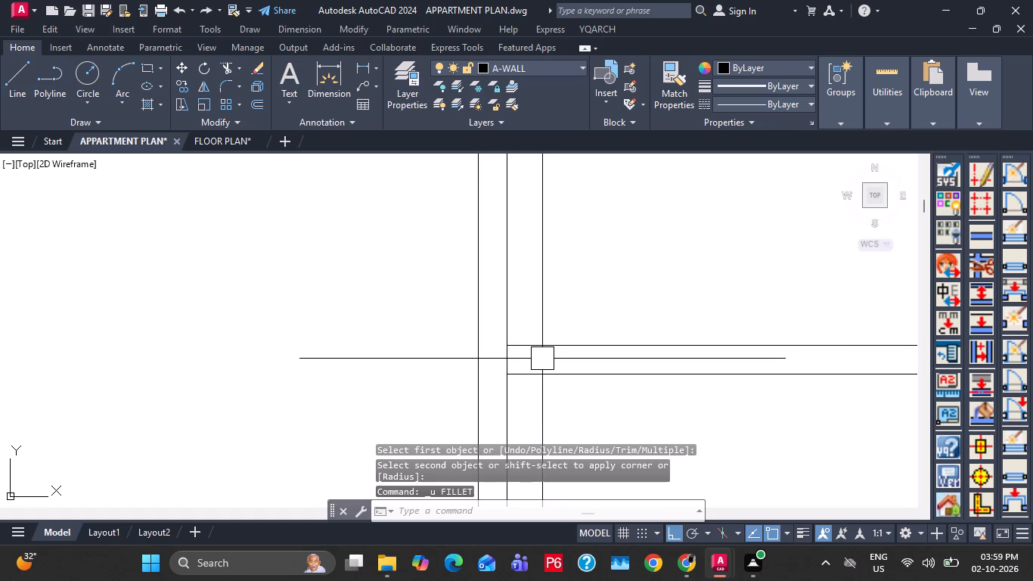
# Trim the vertical wall lines between the two horizontal wall lines at both ends of the western room's cross wall.
pyautogui.scroll(1, 505, 361)
pyautogui.write('TR')
pyautogui.press('space')
pyautogui.click(498, 364)
pyautogui.scroll(-4, 519, 336)
pyautogui.moveTo(783, 340); pyautogui.dragTo(705, 345, button='middle')
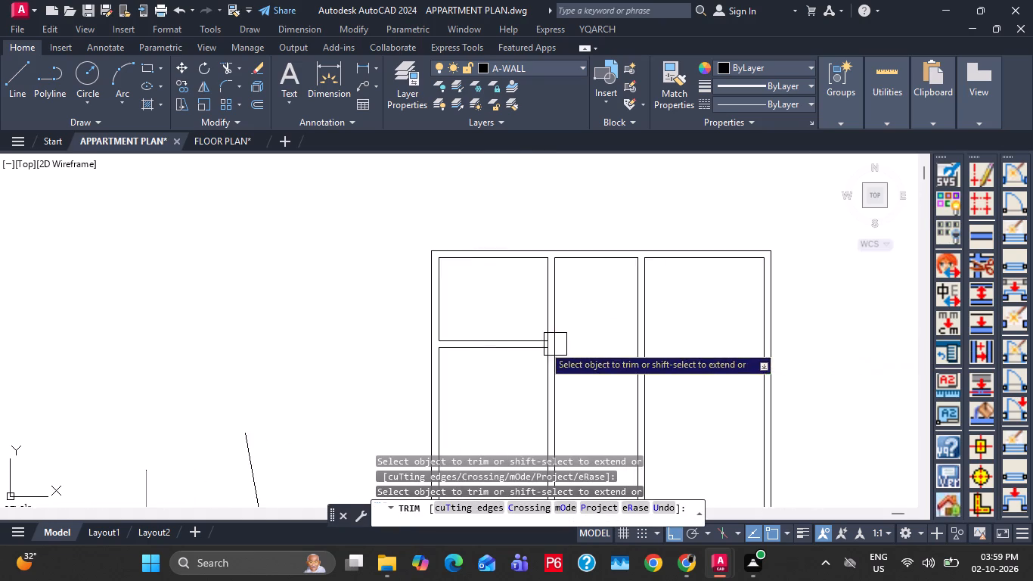
pyautogui.scroll(3, 541, 356)
pyautogui.click(560, 316)
pyautogui.press('Escape')
# Examine the bedroom and adjoining toilet sizes on the reference plan image.
pyautogui.scroll(-4, 631, 309)
pyautogui.moveTo(587, 368); pyautogui.dragTo(661, 259, button='middle')
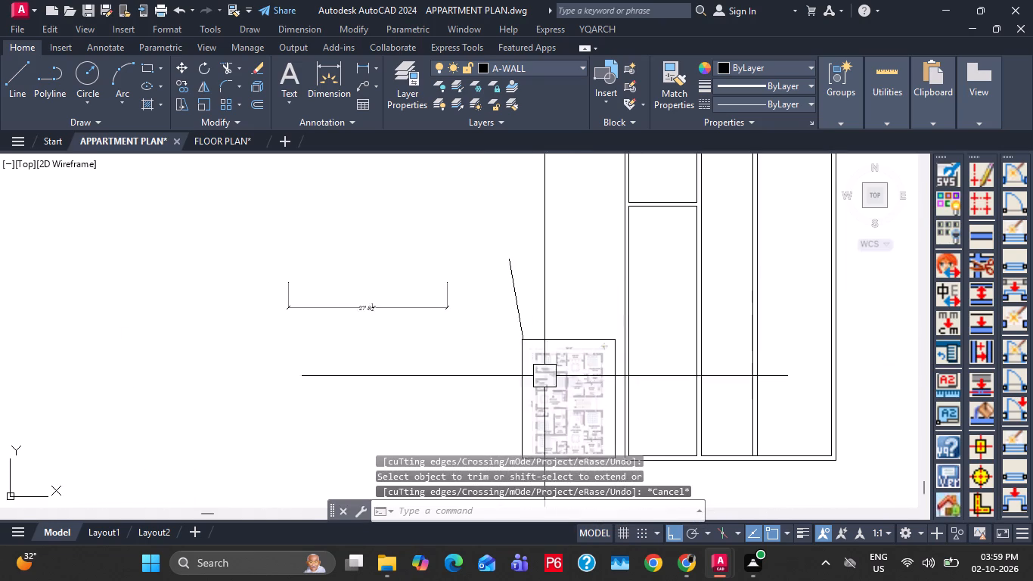
pyautogui.scroll(4, 561, 371)
pyautogui.scroll(-1, 520, 333)
pyautogui.scroll(2, 518, 335)
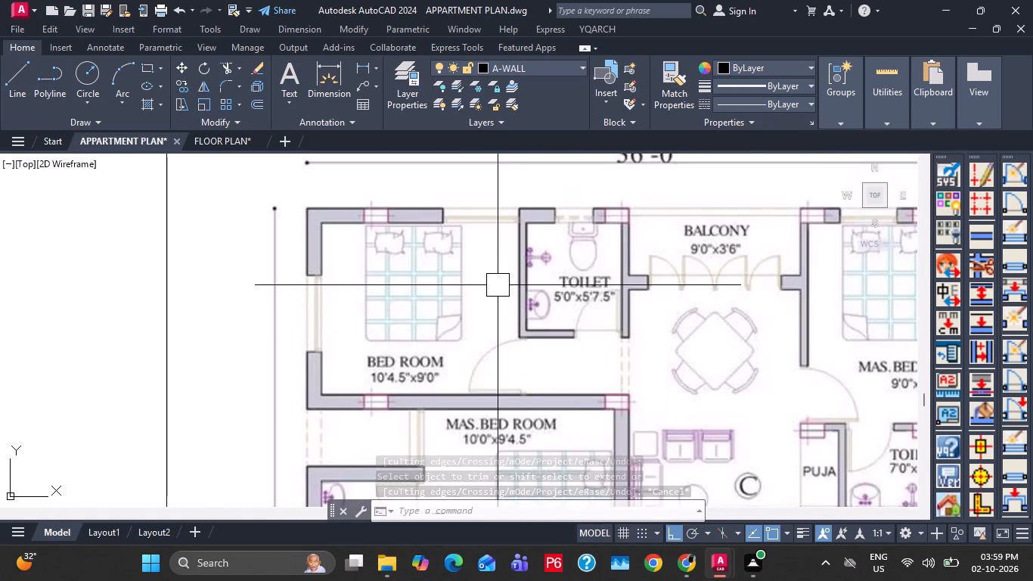
pyautogui.scroll(-3, 504, 281)
pyautogui.moveTo(559, 274); pyautogui.dragTo(472, 382, button='middle')
pyautogui.scroll(-2, 516, 345)
pyautogui.moveTo(709, 315); pyautogui.dragTo(698, 365, button='middle')
# Move all lines of both interior vertical walls 5' to the east.
pyautogui.scroll(1, 657, 236)
pyautogui.click(703, 226)
pyautogui.click(648, 251)
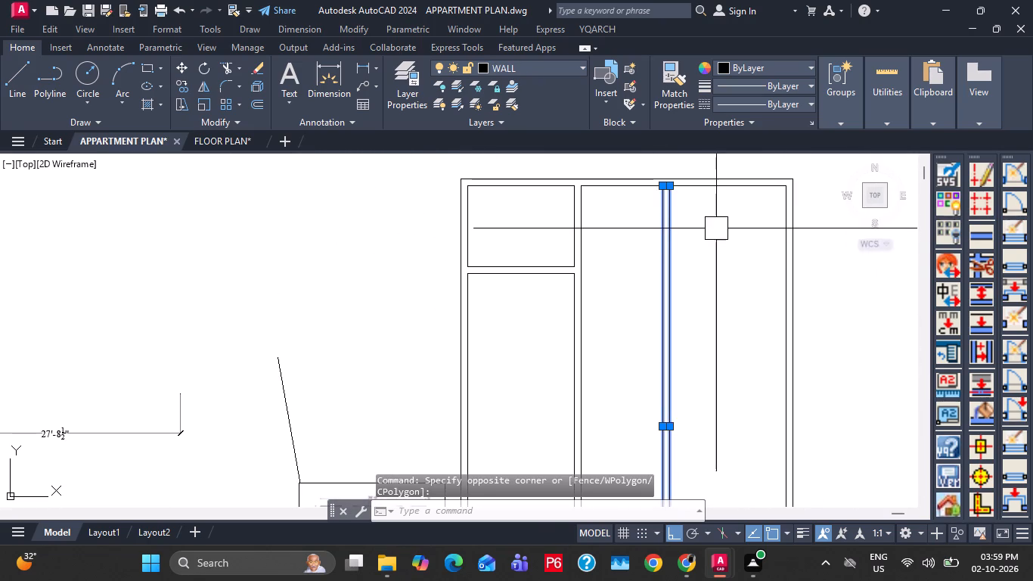
pyautogui.click(624, 226)
pyautogui.moveTo(551, 238); pyautogui.dragTo(566, 238)
pyautogui.moveTo(610, 297); pyautogui.dragTo(605, 314)
pyautogui.click(561, 349)
pyautogui.moveTo(600, 331); pyautogui.dragTo(649, 257, button='middle')
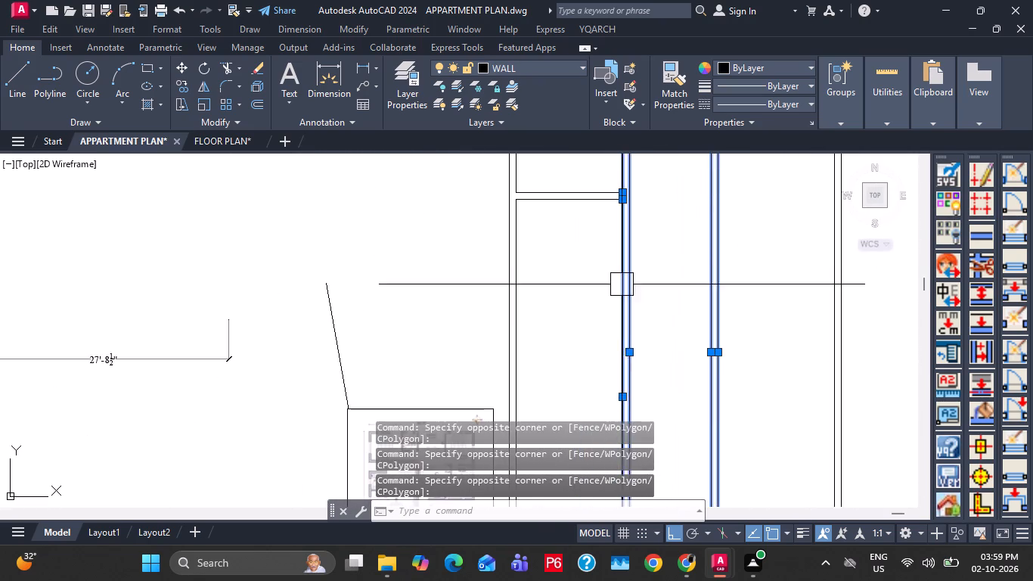
pyautogui.moveTo(377, 385); pyautogui.dragTo(443, 290, button='middle')
pyautogui.scroll(4, 480, 376)
pyautogui.scroll(-3, 487, 259)
pyautogui.moveTo(665, 271); pyautogui.dragTo(486, 375, button='middle')
pyautogui.scroll(-2, 523, 353)
pyautogui.moveTo(594, 336); pyautogui.dragTo(566, 362, button='middle')
pyautogui.write('M')
pyautogui.press('space')
pyautogui.click(605, 358)
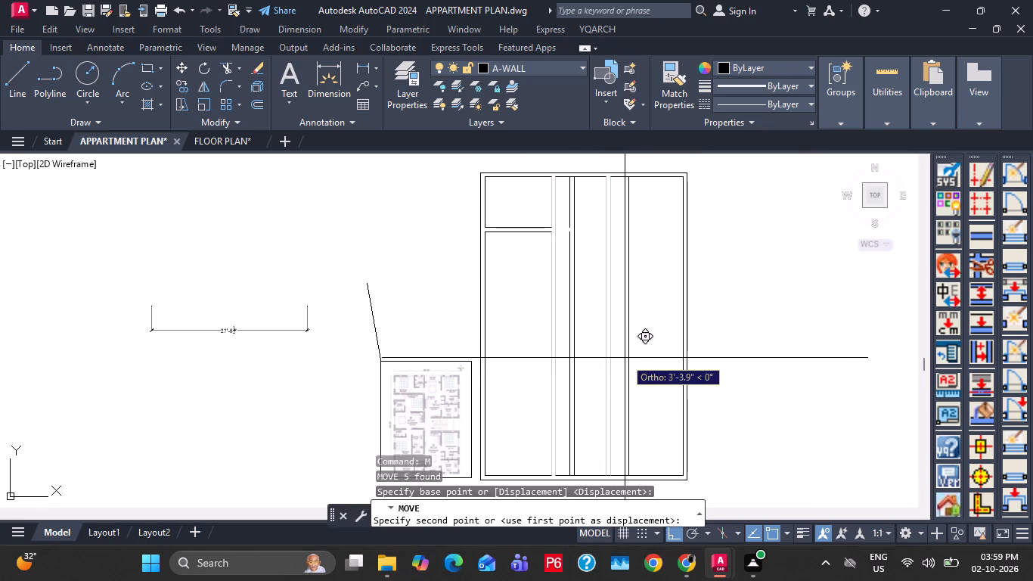
pyautogui.press('5')
pyautogui.press("'")
pyautogui.press('Return')
pyautogui.moveTo(529, 240); pyautogui.dragTo(550, 329, button='middle')
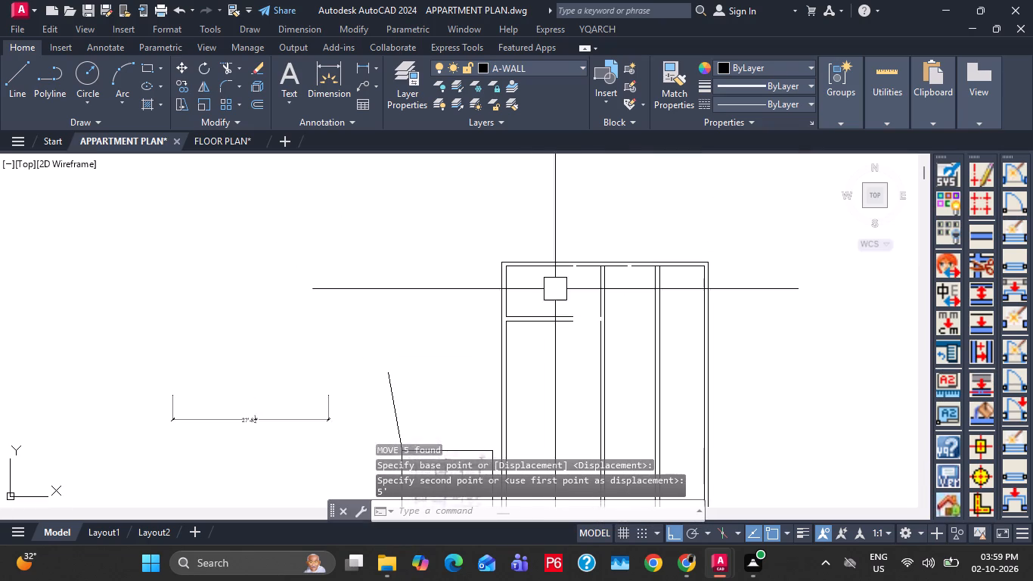
pyautogui.press('Escape')
# Join the three segments of the top wall's inner line into one line.
pyautogui.scroll(3, 562, 269)
pyautogui.press('Escape')
pyautogui.moveTo(564, 256); pyautogui.dragTo(573, 255)
pyautogui.click(637, 259)
pyautogui.moveTo(682, 287); pyautogui.dragTo(560, 303, button='middle')
pyautogui.click(749, 277)
pyautogui.moveTo(753, 296); pyautogui.dragTo(727, 302, button='middle')
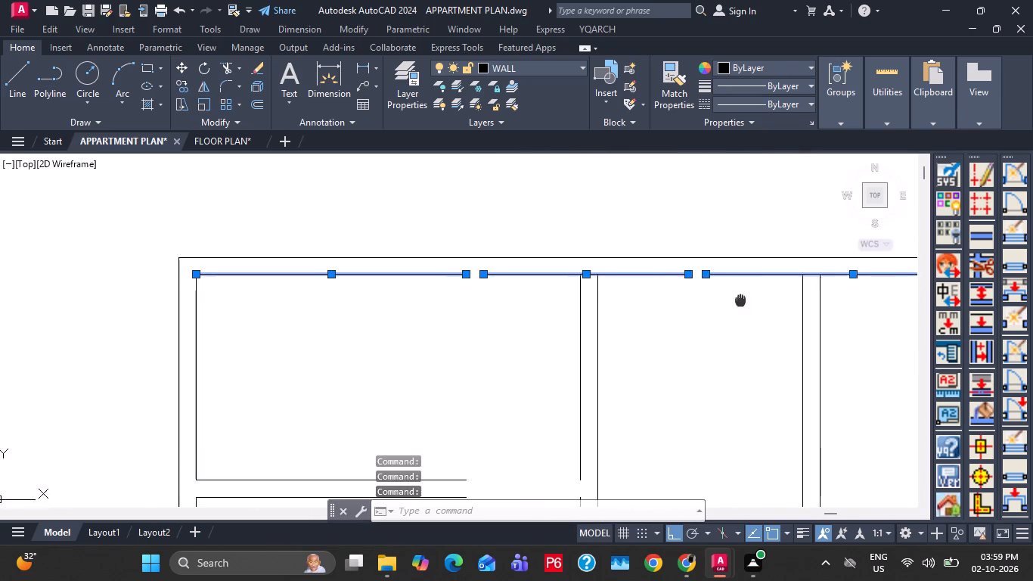
pyautogui.moveTo(727, 302); pyautogui.dragTo(715, 303, button='middle')
pyautogui.write('J')
pyautogui.press('space')
# Examine the top-left bedroom's dimensions on the reference plan image.
pyautogui.scroll(-3, 614, 290)
pyautogui.moveTo(566, 346); pyautogui.dragTo(583, 291, button='middle')
pyautogui.scroll(3, 513, 413)
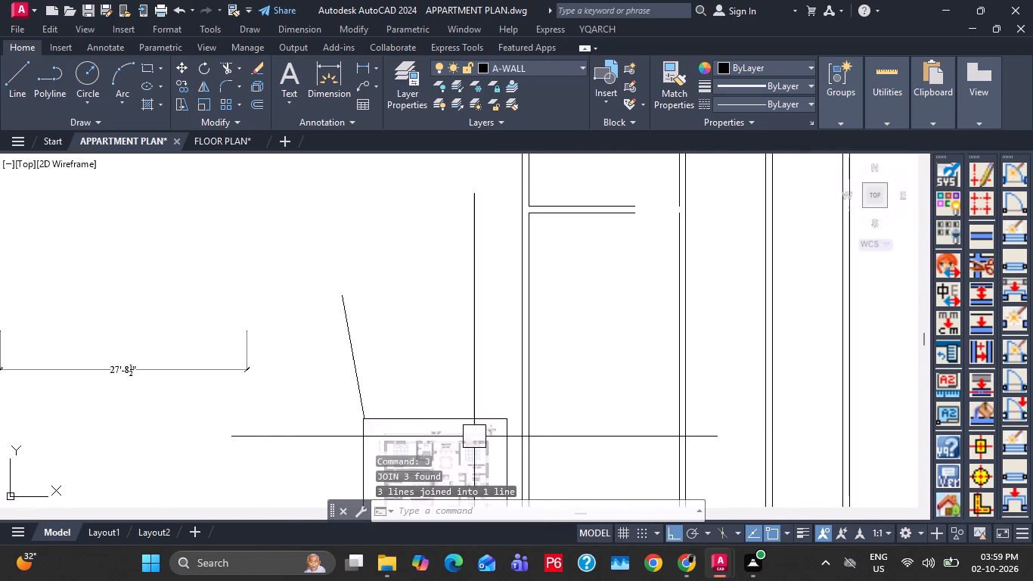
pyautogui.scroll(1, 468, 443)
pyautogui.moveTo(520, 371); pyautogui.dragTo(625, 261, button='middle')
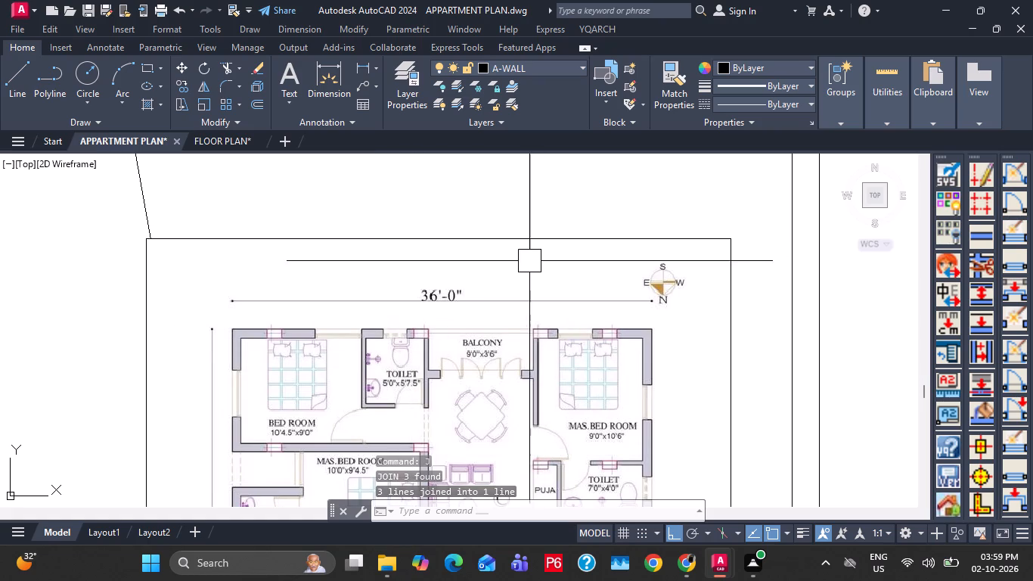
pyautogui.scroll(-3, 523, 276)
pyautogui.moveTo(561, 259); pyautogui.dragTo(428, 418, button='middle')
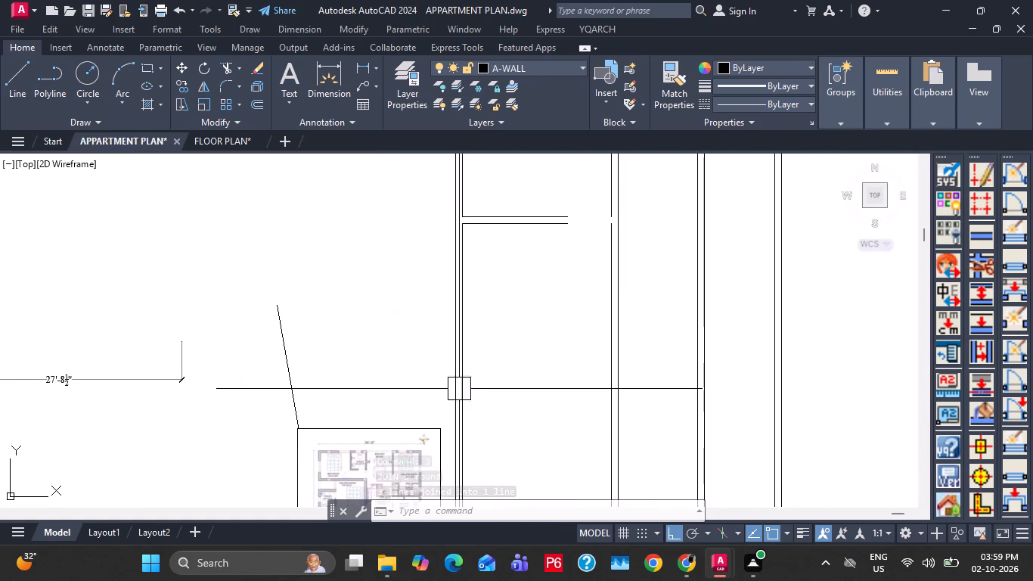
pyautogui.moveTo(529, 318); pyautogui.dragTo(537, 464, button='middle')
pyautogui.scroll(1, 573, 339)
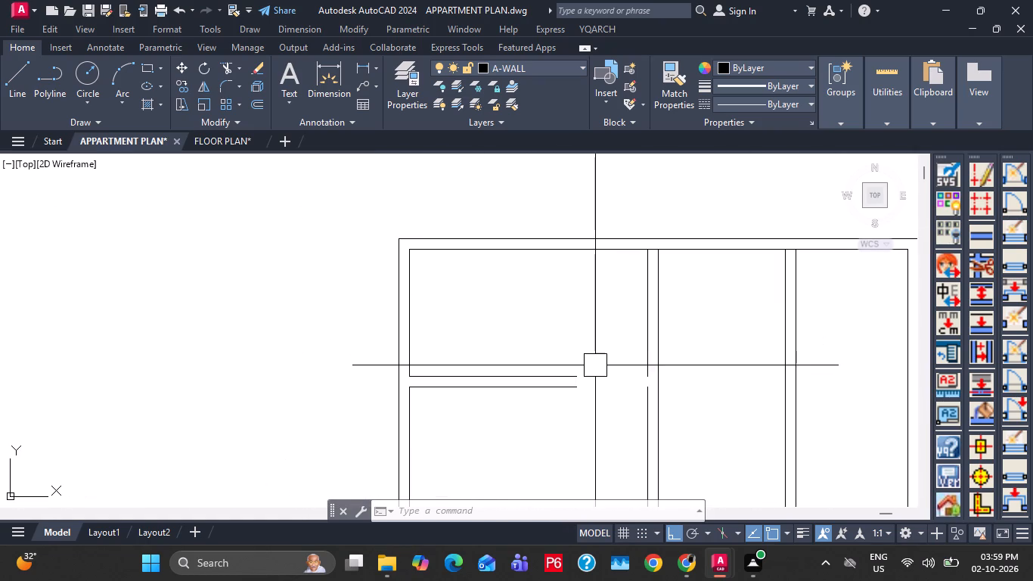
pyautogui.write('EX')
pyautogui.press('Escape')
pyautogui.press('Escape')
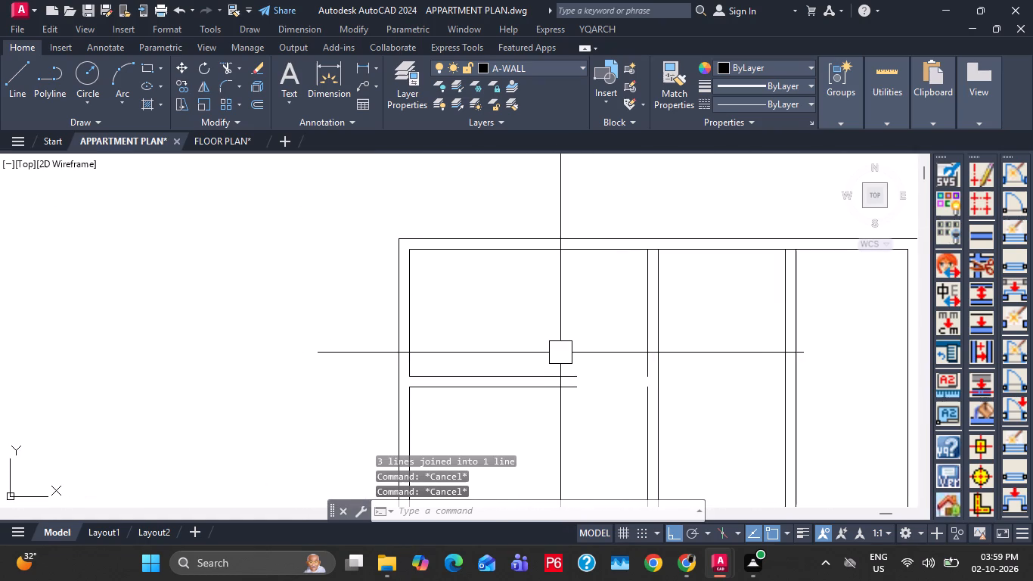
# Offset the upper western room's left inner wall line 10'4.5" to the east.
pyautogui.write('O 1')
pyautogui.press('0')
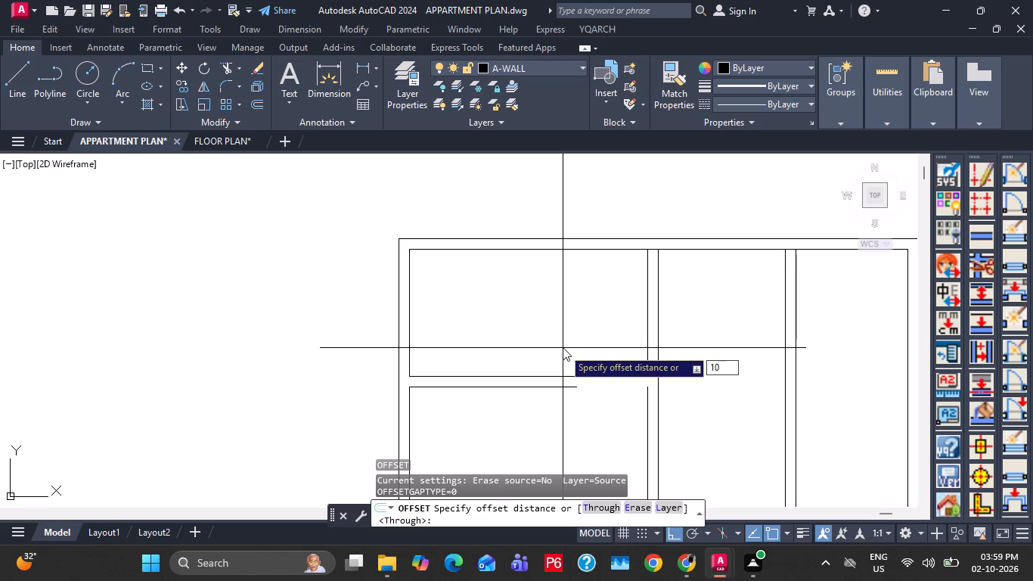
pyautogui.press("'")
pyautogui.write('4.5"')
pyautogui.press('Return')
pyautogui.click(414, 312)
pyautogui.click(491, 311)
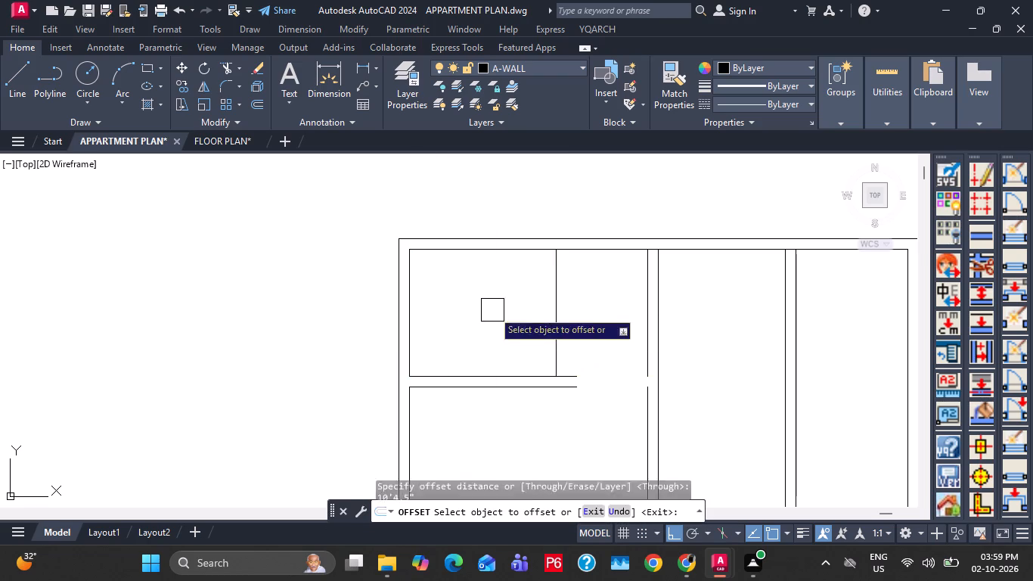
# Examine the toilet's dimensions beside the top-left bedroom on the reference plan image.
pyautogui.scroll(-1, 603, 316)
pyautogui.moveTo(561, 343); pyautogui.dragTo(657, 296, button='middle')
pyautogui.moveTo(656, 321); pyautogui.dragTo(682, 264, button='middle')
pyautogui.scroll(-2, 652, 294)
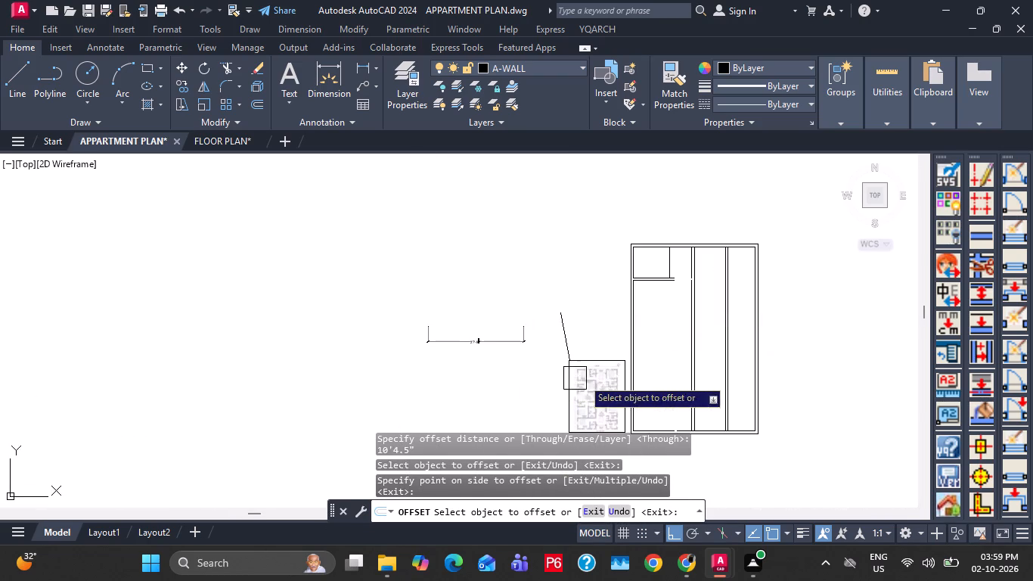
pyautogui.scroll(5, 591, 377)
pyautogui.scroll(-1, 564, 341)
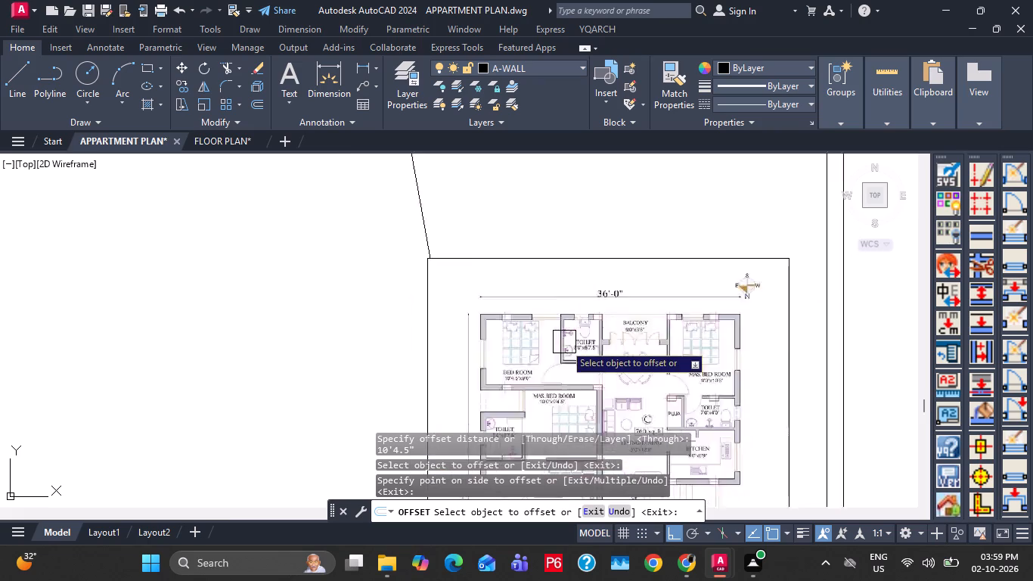
pyautogui.scroll(-1, 564, 343)
pyautogui.scroll(3, 573, 332)
pyautogui.scroll(-3, 554, 312)
pyautogui.moveTo(700, 279); pyautogui.dragTo(532, 446, button='middle')
pyautogui.moveTo(652, 315); pyautogui.dragTo(502, 479, button='middle')
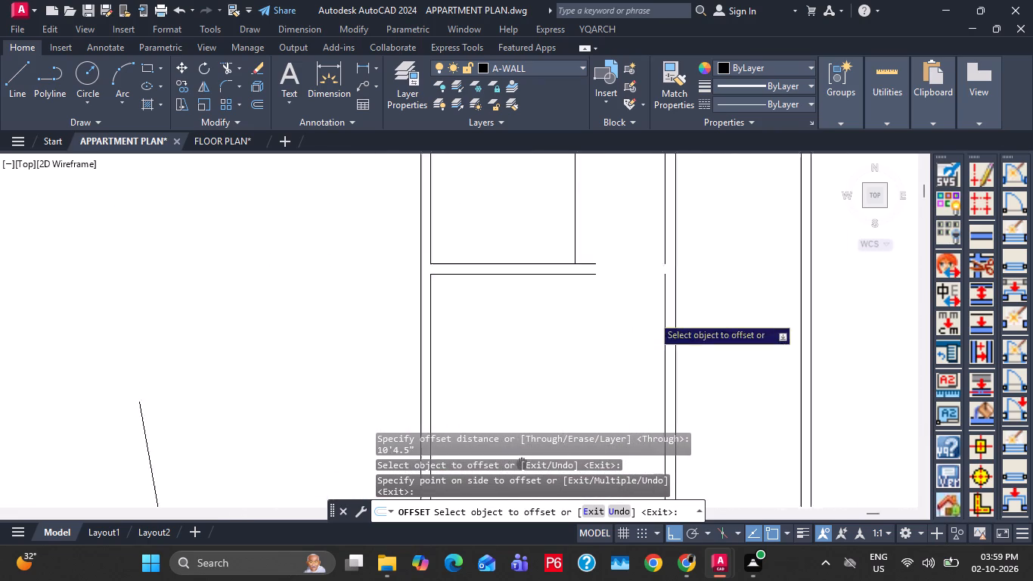
pyautogui.moveTo(502, 479); pyautogui.dragTo(500, 480, button='middle')
pyautogui.scroll(-1, 519, 442)
# Offset the top wall's inner line 5'7.6" downward for the toilet's lower wall.
pyautogui.moveTo(551, 353); pyautogui.dragTo(581, 477, button='middle')
pyautogui.click(630, 284)
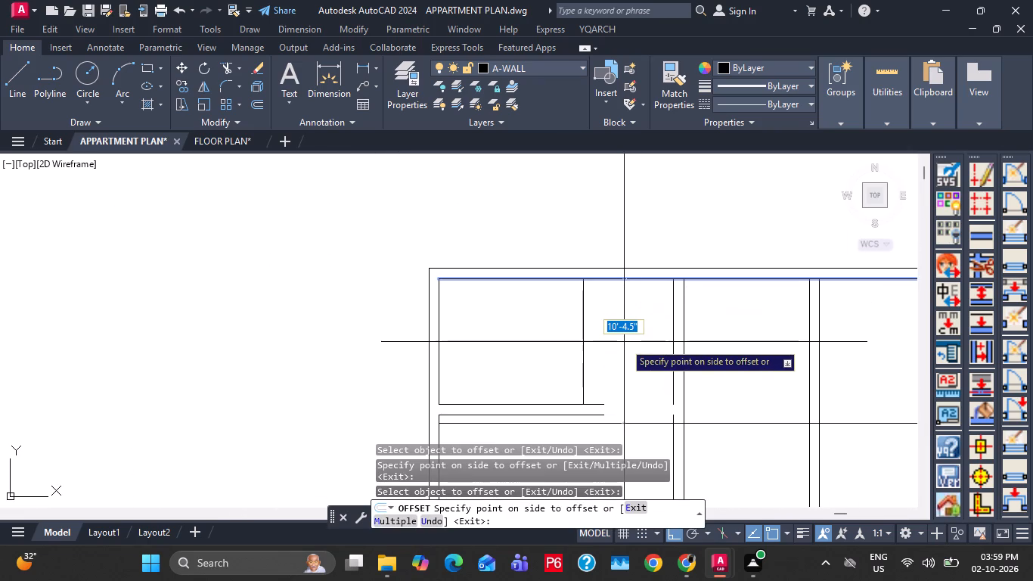
pyautogui.write("5'7")
pyautogui.write('.6"')
pyautogui.press('Return')
pyautogui.press('Escape')
pyautogui.press('Escape')
# Offset the vertical line between the bedroom and toilet 9" to the west.
pyautogui.write('O')
pyautogui.press('space')
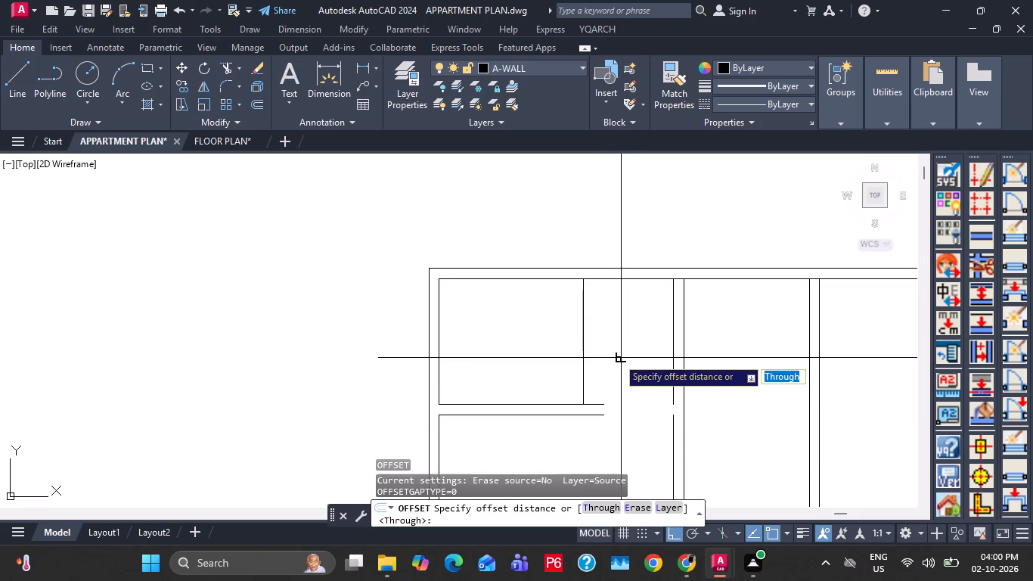
pyautogui.write('9"')
pyautogui.press('Return')
pyautogui.click(585, 327)
pyautogui.click(564, 327)
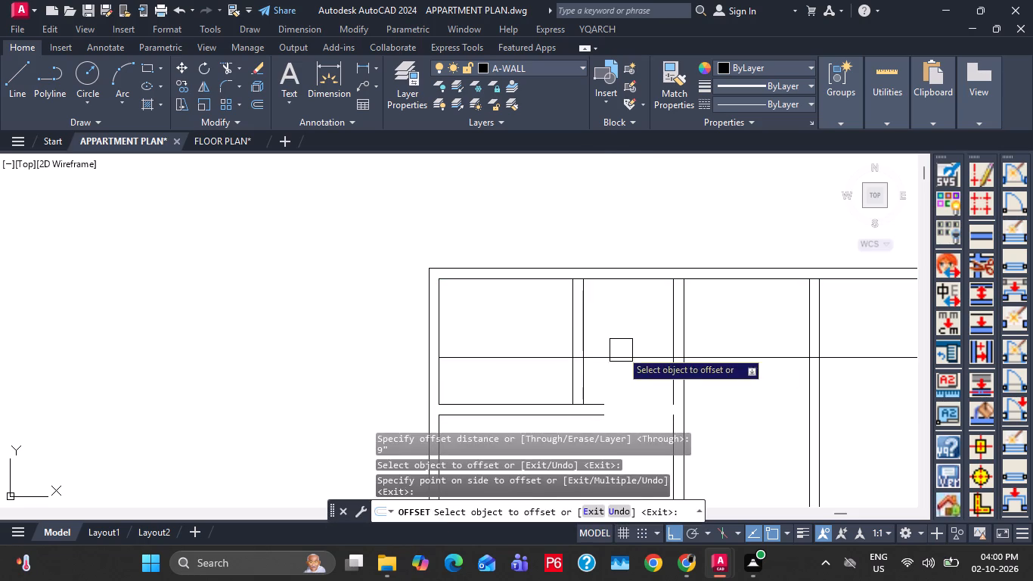
# Offset the toilet's lower wall line 9" downward.
pyautogui.moveTo(621, 351); pyautogui.dragTo(621, 367)
pyautogui.click(621, 383)
pyautogui.press('Escape')
pyautogui.press('Escape')
# Fillet the inner and outer lower west corners of the toilet wall with zero radius.
pyautogui.scroll(2, 614, 367)
pyautogui.press('f')
pyautogui.press('space')
pyautogui.click(603, 351)
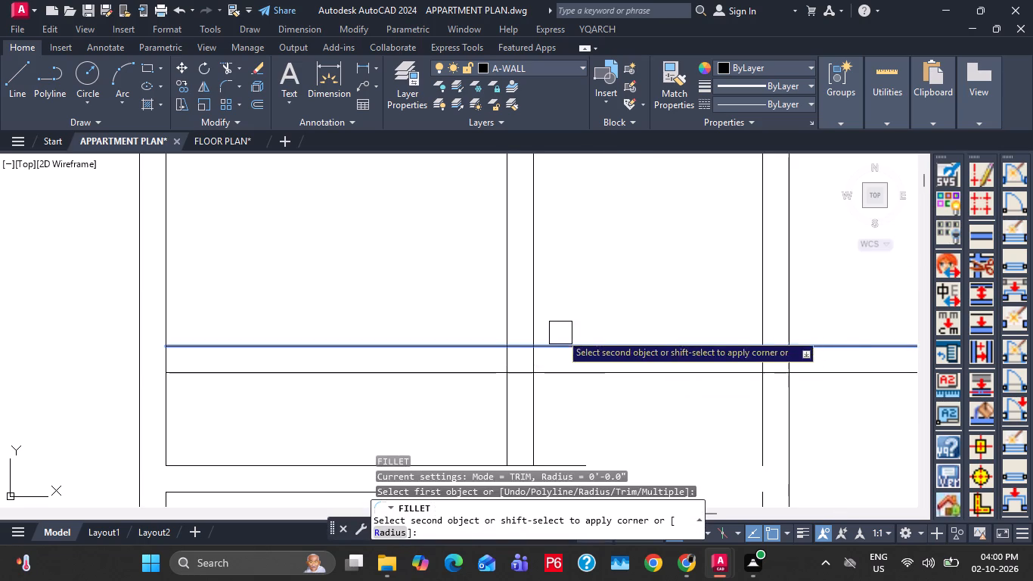
pyautogui.click(542, 317)
pyautogui.press('f')
pyautogui.press('space')
pyautogui.click(554, 387)
pyautogui.click(547, 367)
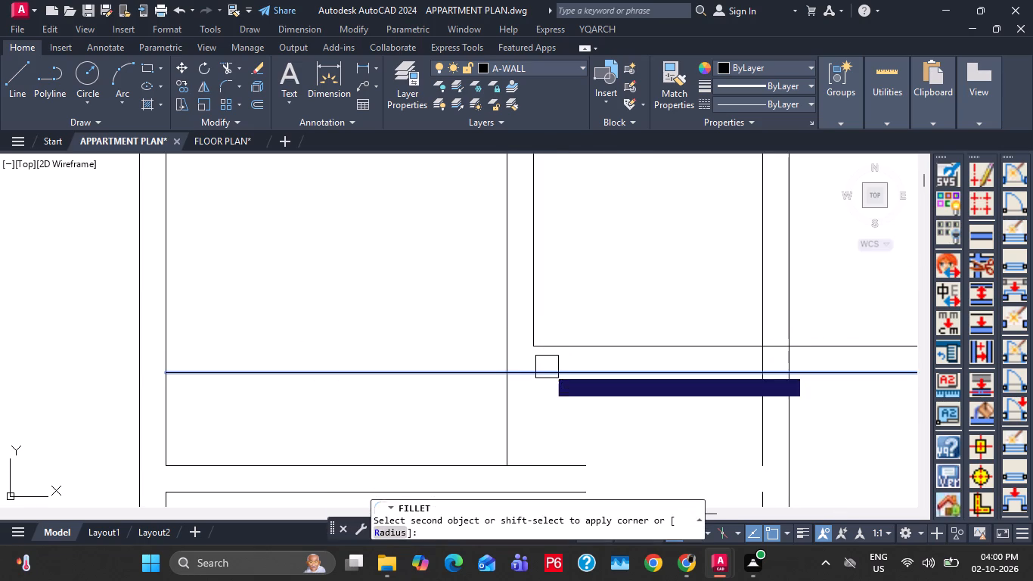
pyautogui.click(504, 355)
# Fillet the inner and outer lower east corners of the toilet wall with zero radius.
pyautogui.moveTo(768, 369); pyautogui.dragTo(755, 391, button='middle')
pyautogui.press('f')
pyautogui.press('space')
pyautogui.moveTo(712, 373); pyautogui.dragTo(721, 369)
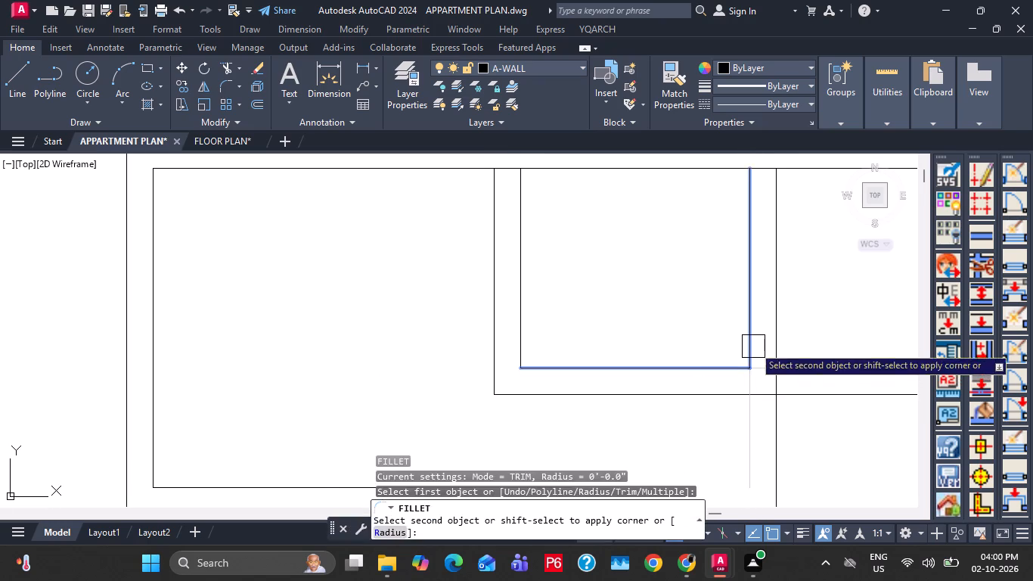
pyautogui.click(753, 346)
pyautogui.press('f')
pyautogui.press('space')
pyautogui.click(746, 394)
pyautogui.click(778, 368)
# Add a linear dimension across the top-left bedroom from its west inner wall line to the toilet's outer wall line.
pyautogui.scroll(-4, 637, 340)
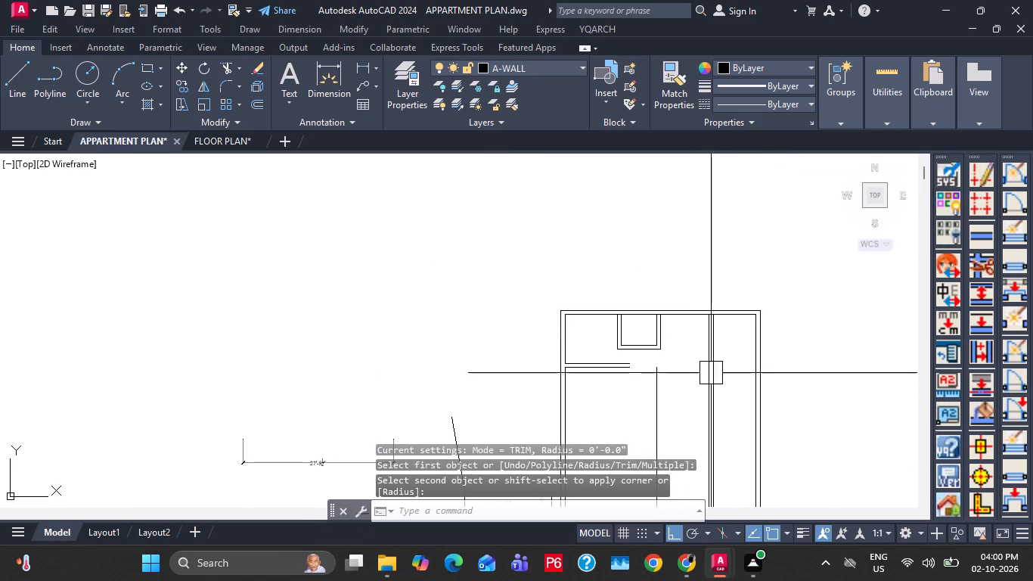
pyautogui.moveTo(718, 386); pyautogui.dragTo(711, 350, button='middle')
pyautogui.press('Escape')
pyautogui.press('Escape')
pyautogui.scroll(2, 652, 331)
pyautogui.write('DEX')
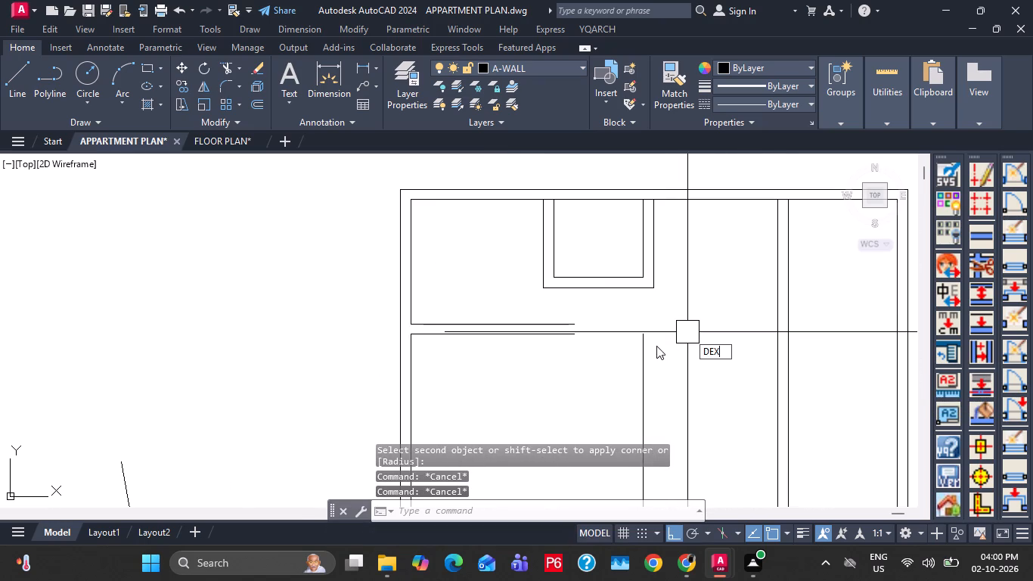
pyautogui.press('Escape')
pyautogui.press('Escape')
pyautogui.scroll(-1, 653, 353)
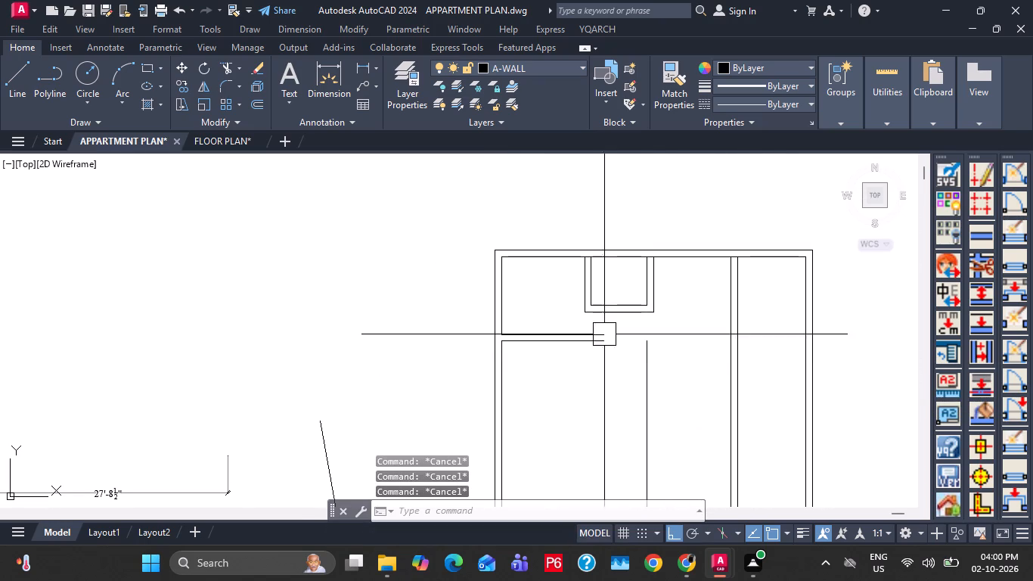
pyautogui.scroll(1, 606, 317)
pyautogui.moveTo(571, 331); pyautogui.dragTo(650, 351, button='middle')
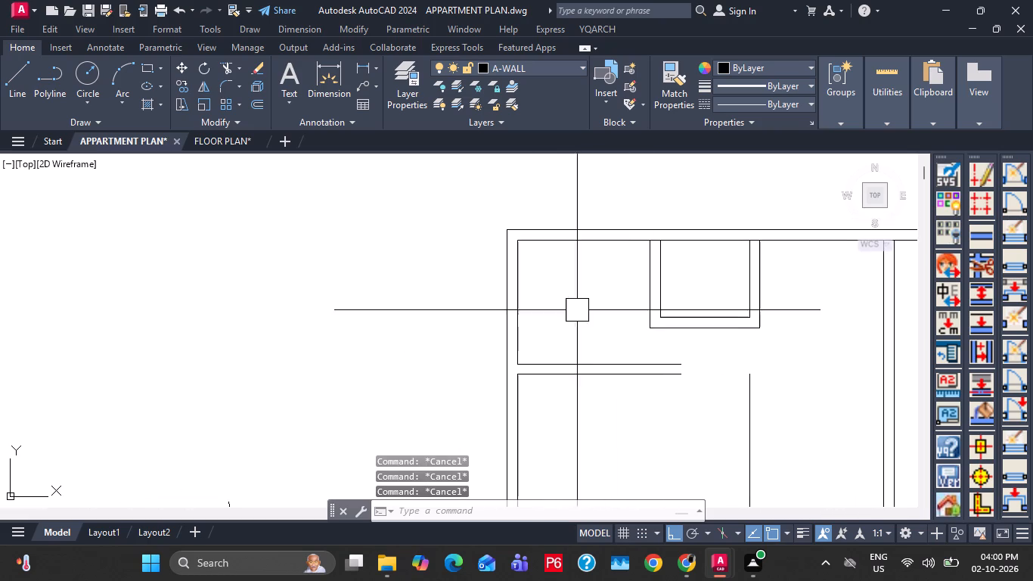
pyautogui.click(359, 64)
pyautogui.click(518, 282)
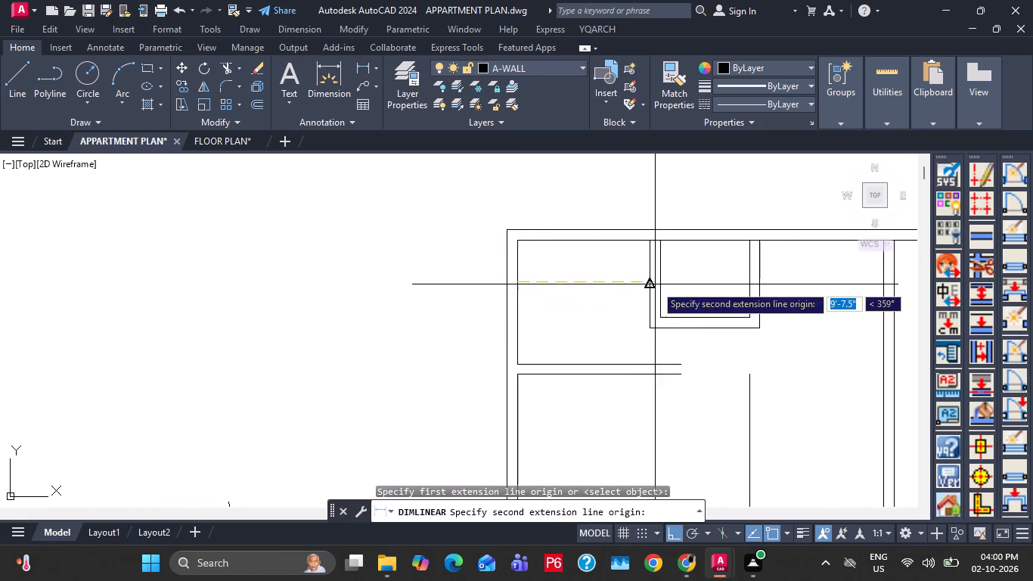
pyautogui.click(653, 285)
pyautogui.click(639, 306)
# Examine the bedroom, toilet and balcony sizes and openings in the upper part of the reference plan image.
pyautogui.scroll(-2, 637, 290)
pyautogui.scroll(1, 736, 294)
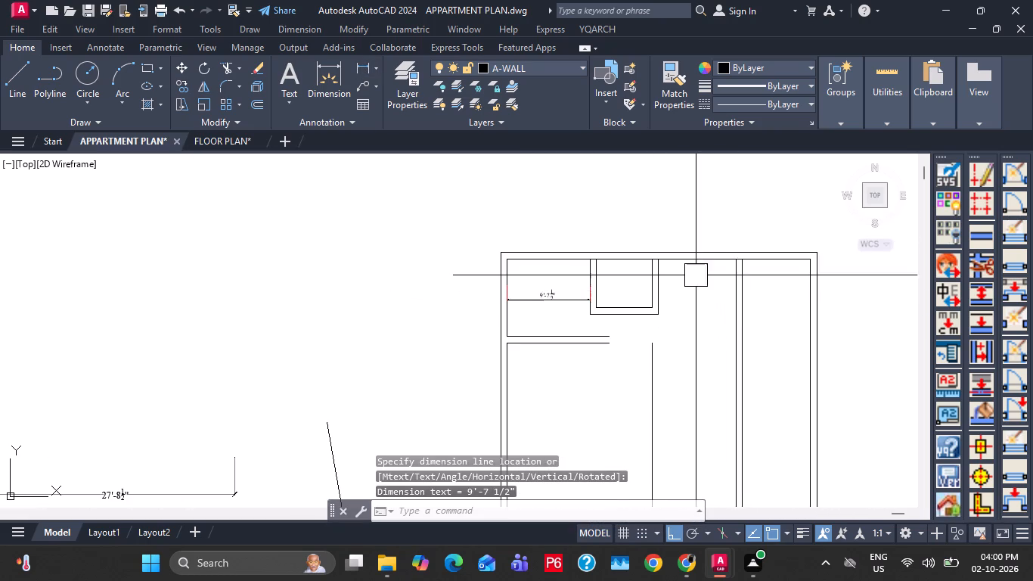
pyautogui.scroll(2, 612, 300)
pyautogui.scroll(-5, 604, 291)
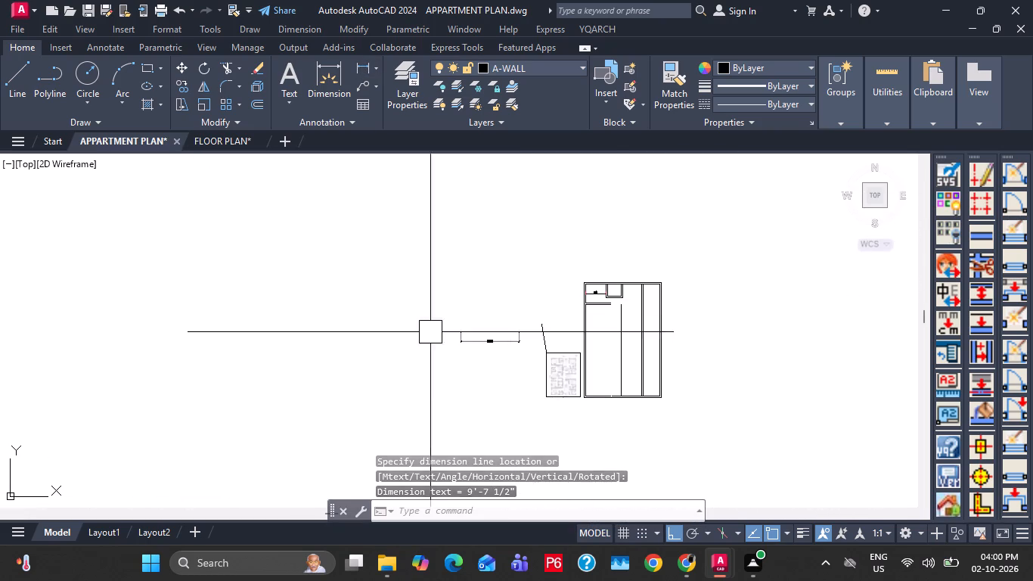
pyautogui.scroll(3, 476, 359)
pyautogui.scroll(2, 711, 370)
pyautogui.moveTo(787, 386); pyautogui.dragTo(442, 388, button='middle')
pyautogui.scroll(2, 523, 334)
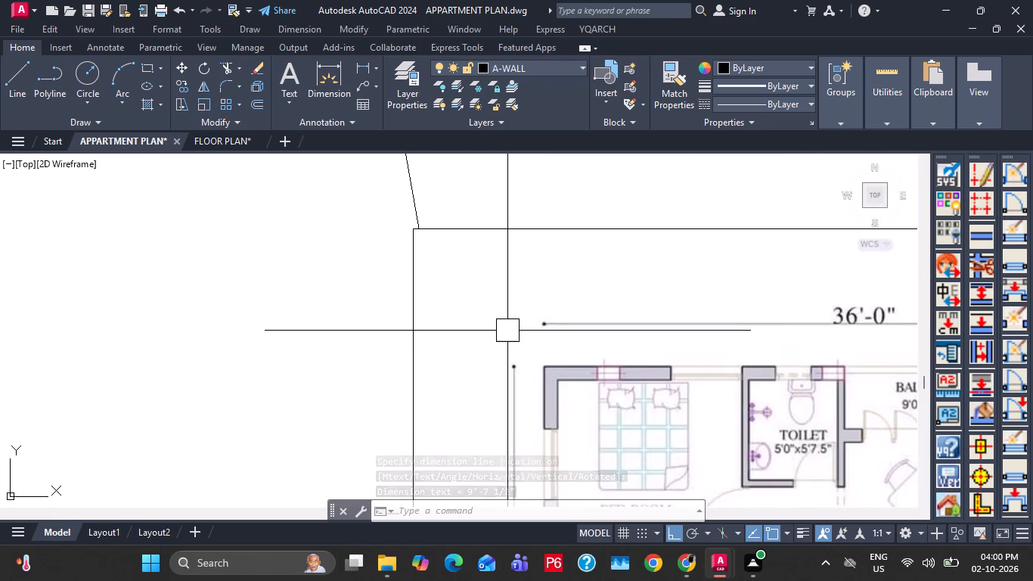
pyautogui.scroll(-1, 504, 327)
pyautogui.moveTo(598, 346); pyautogui.dragTo(439, 271, button='middle')
pyautogui.scroll(-6, 433, 319)
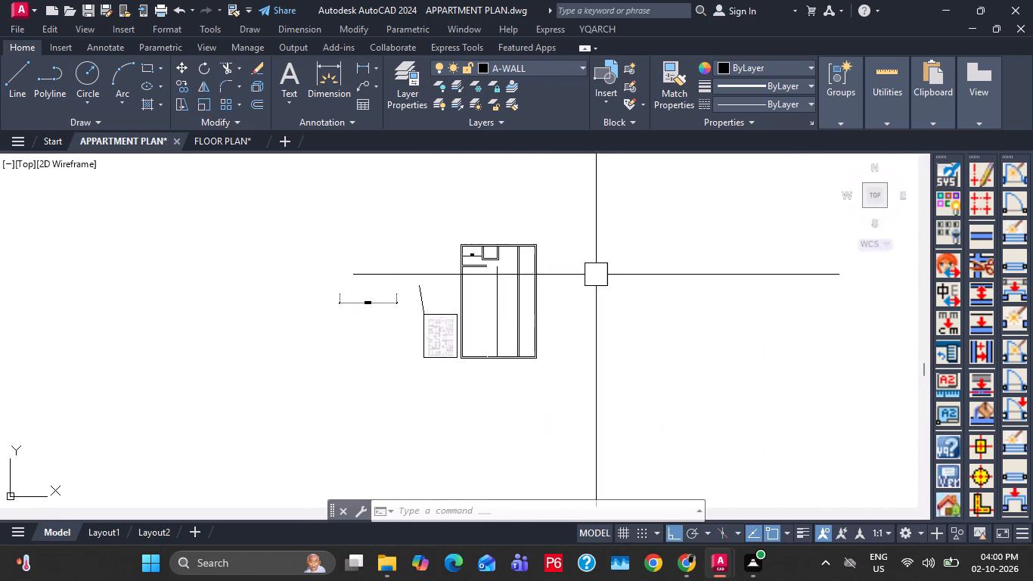
pyautogui.moveTo(694, 256); pyautogui.dragTo(495, 408, button='middle')
pyautogui.scroll(-2, 500, 377)
pyautogui.middleClick(631, 316)
pyautogui.scroll(6, 360, 421)
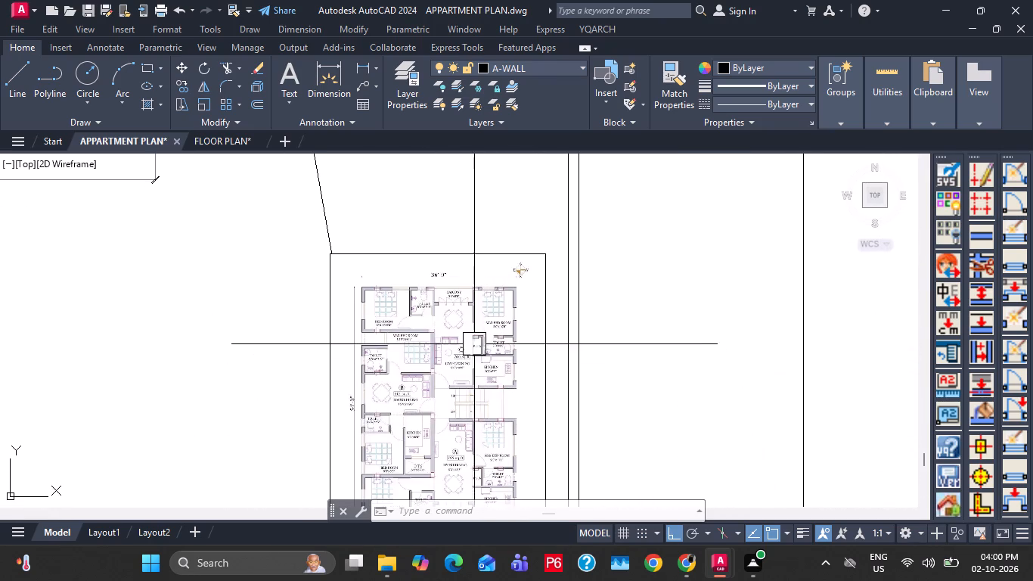
pyautogui.scroll(3, 458, 312)
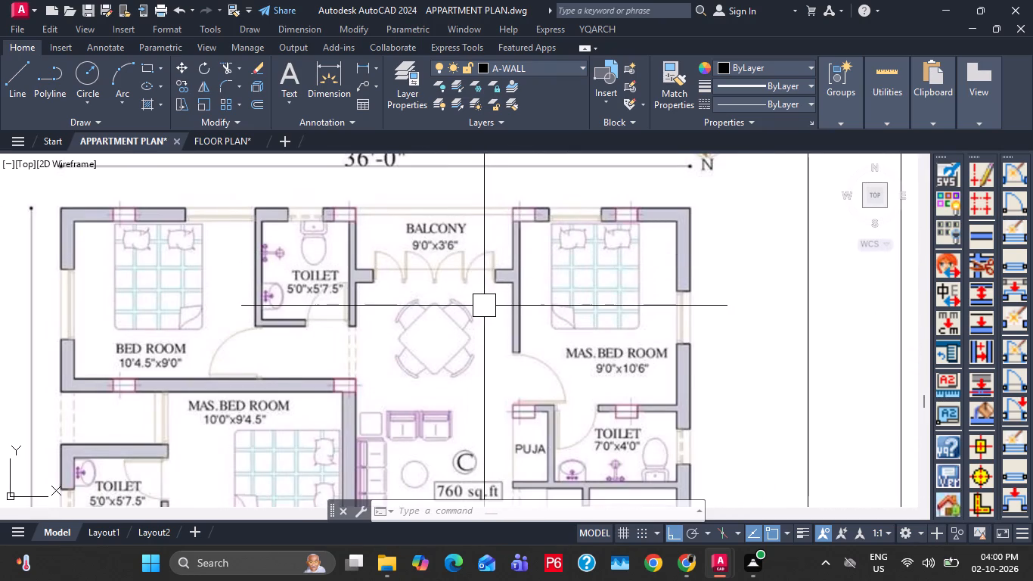
pyautogui.scroll(-2, 498, 310)
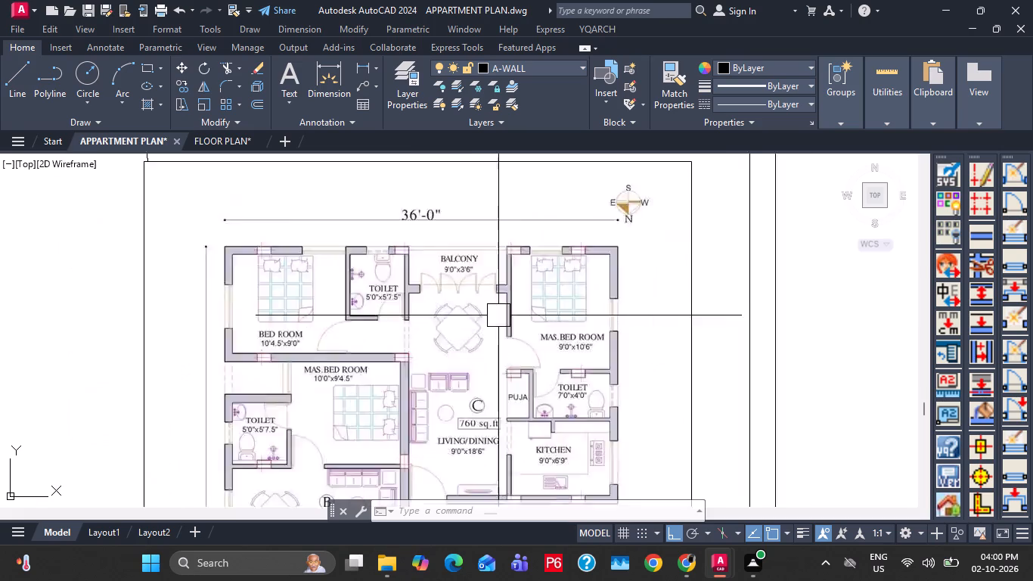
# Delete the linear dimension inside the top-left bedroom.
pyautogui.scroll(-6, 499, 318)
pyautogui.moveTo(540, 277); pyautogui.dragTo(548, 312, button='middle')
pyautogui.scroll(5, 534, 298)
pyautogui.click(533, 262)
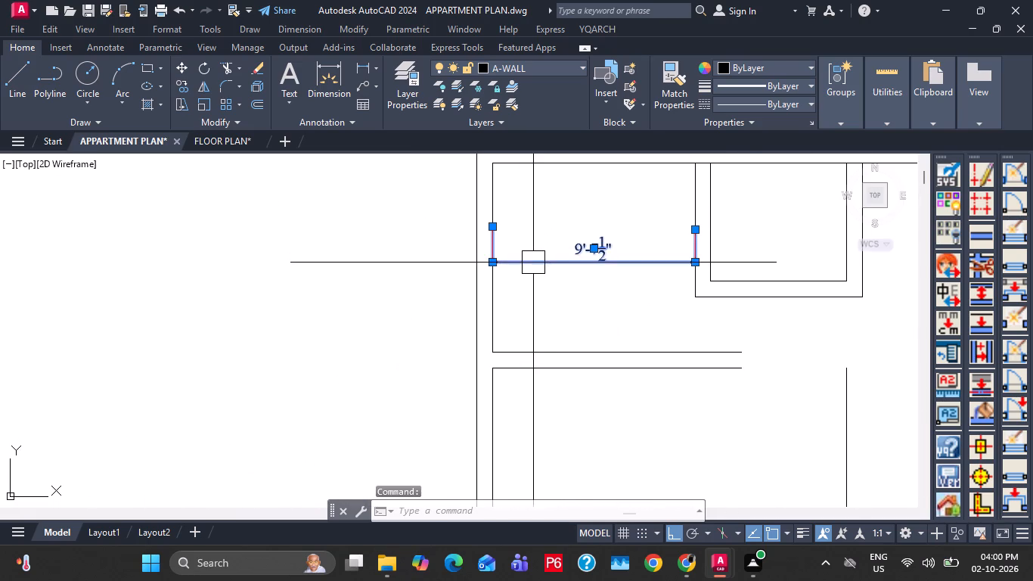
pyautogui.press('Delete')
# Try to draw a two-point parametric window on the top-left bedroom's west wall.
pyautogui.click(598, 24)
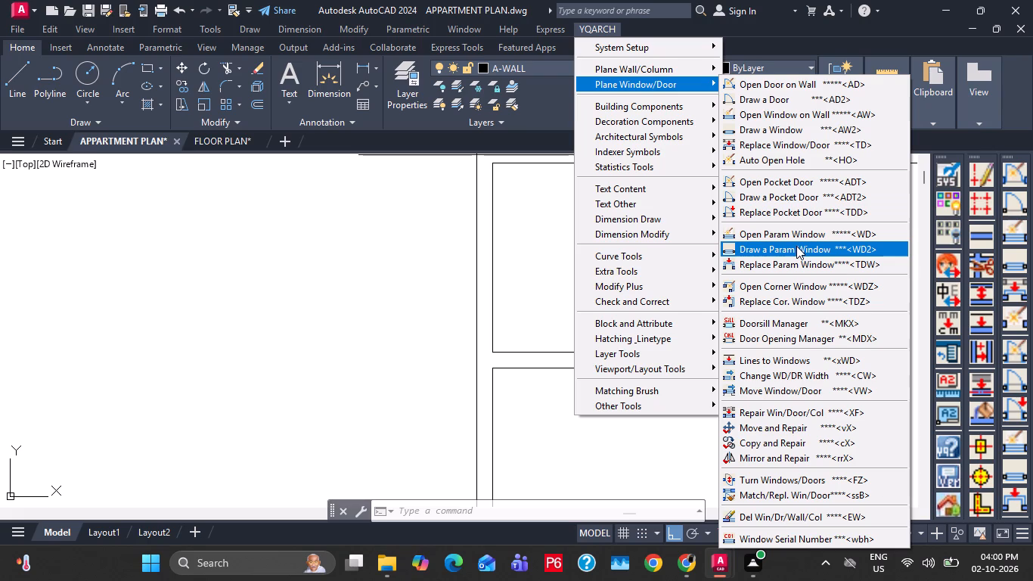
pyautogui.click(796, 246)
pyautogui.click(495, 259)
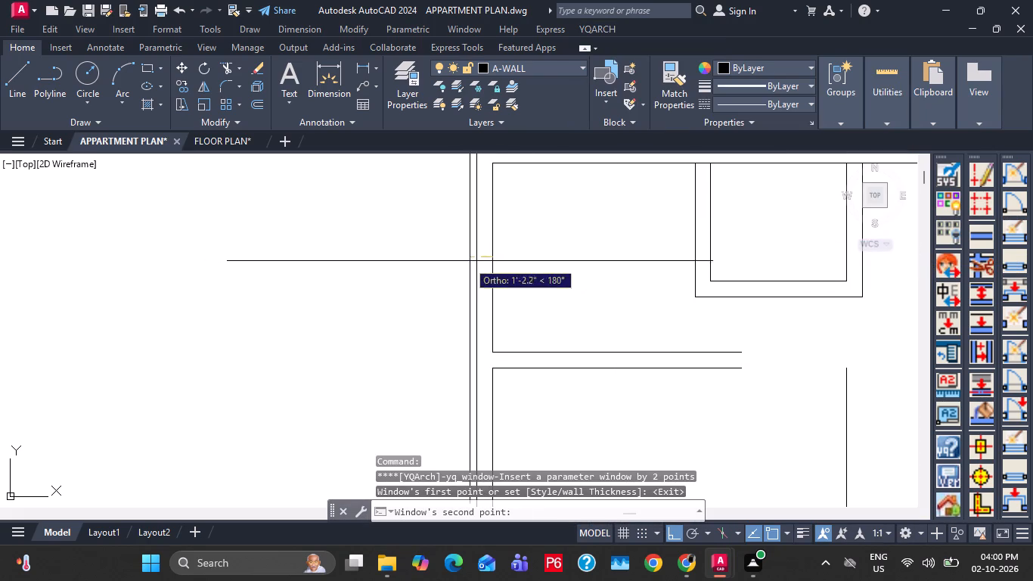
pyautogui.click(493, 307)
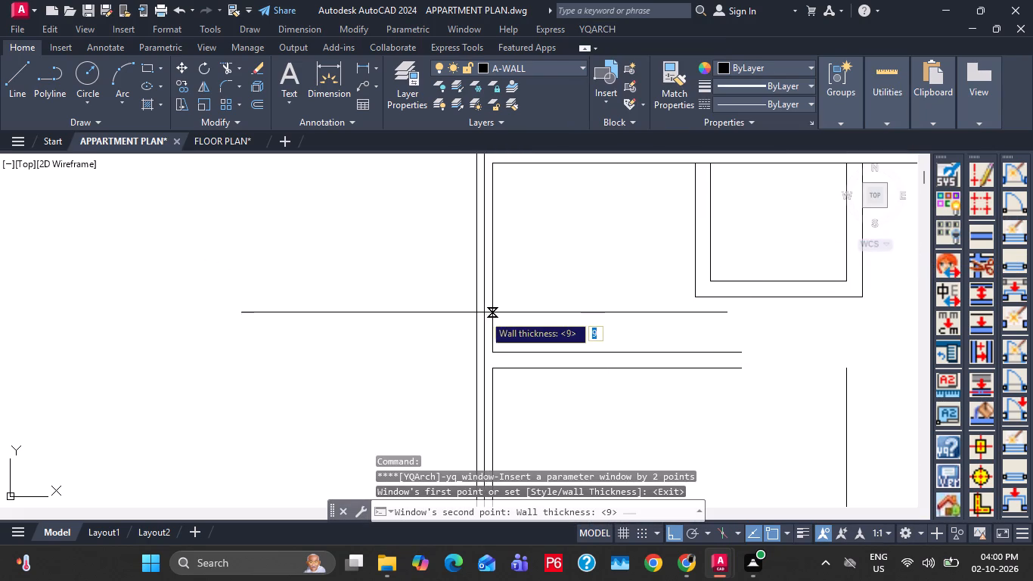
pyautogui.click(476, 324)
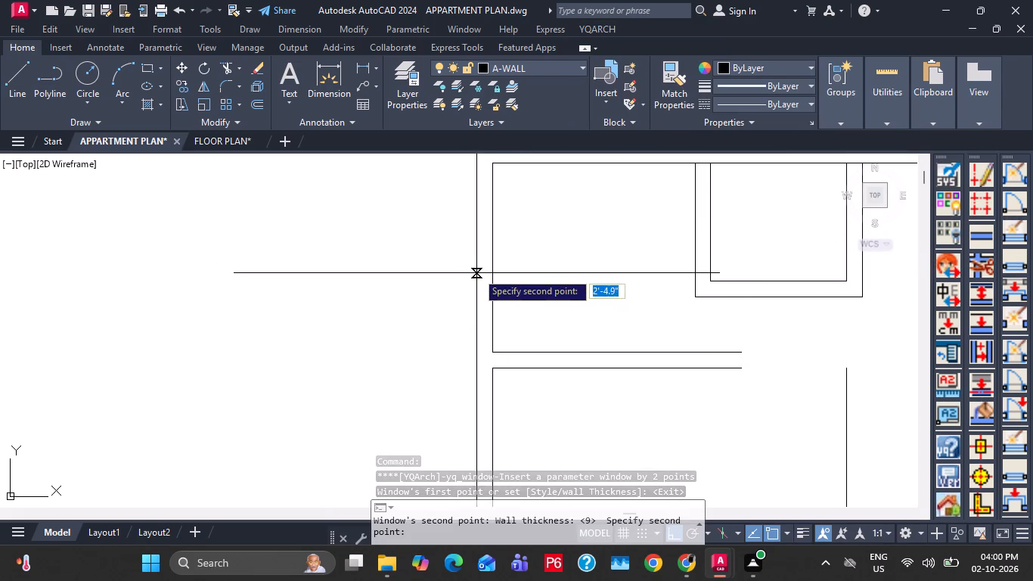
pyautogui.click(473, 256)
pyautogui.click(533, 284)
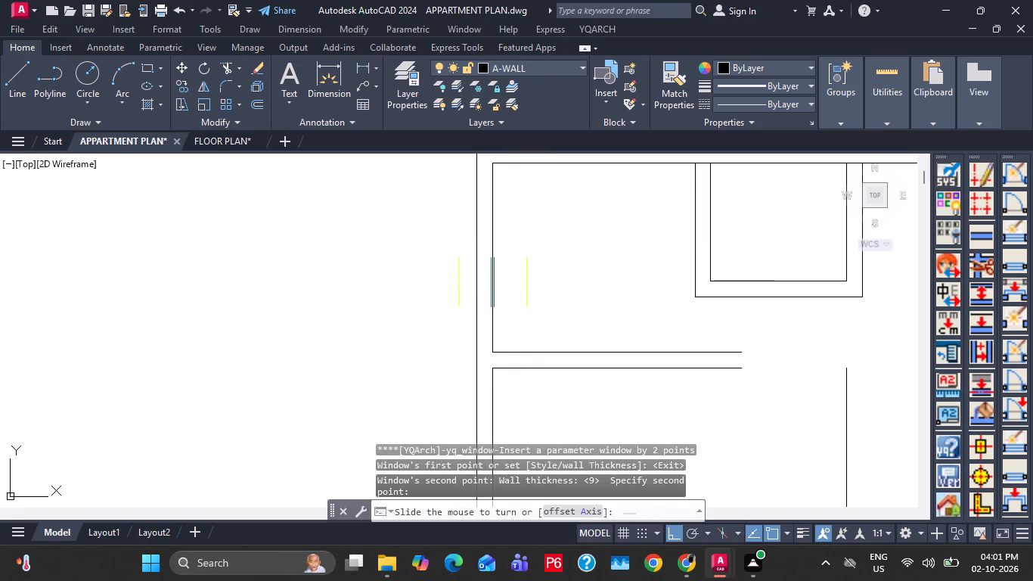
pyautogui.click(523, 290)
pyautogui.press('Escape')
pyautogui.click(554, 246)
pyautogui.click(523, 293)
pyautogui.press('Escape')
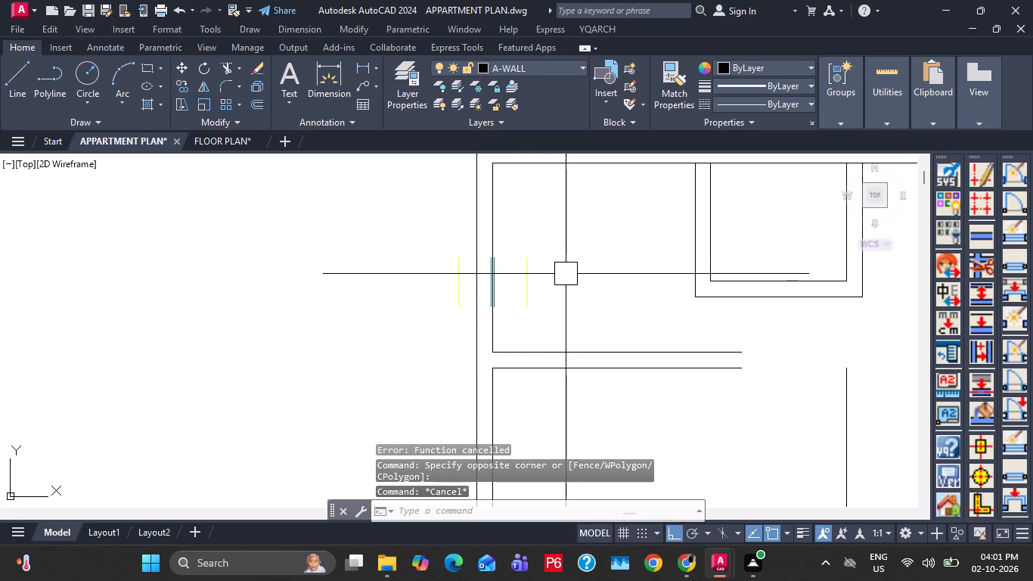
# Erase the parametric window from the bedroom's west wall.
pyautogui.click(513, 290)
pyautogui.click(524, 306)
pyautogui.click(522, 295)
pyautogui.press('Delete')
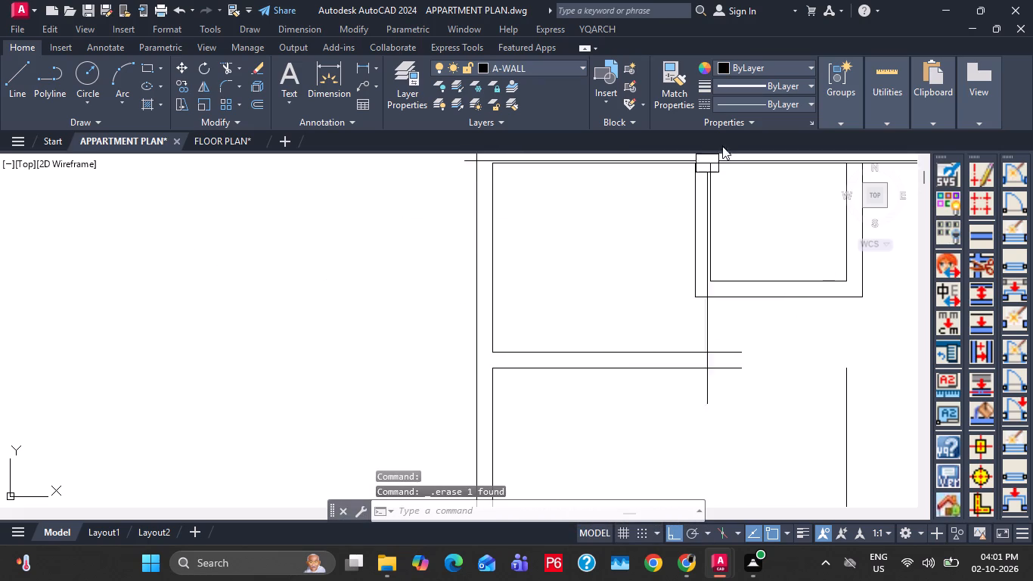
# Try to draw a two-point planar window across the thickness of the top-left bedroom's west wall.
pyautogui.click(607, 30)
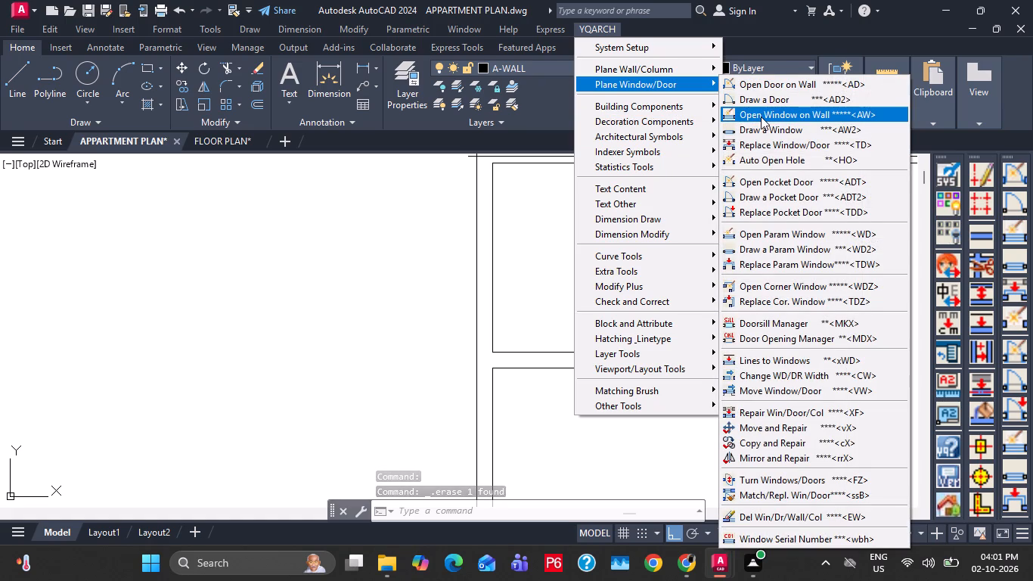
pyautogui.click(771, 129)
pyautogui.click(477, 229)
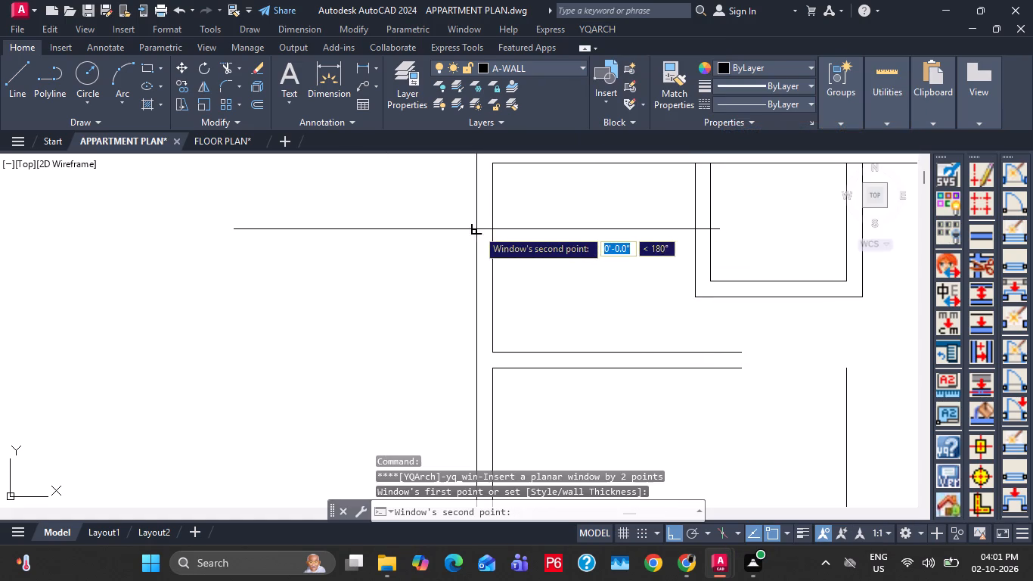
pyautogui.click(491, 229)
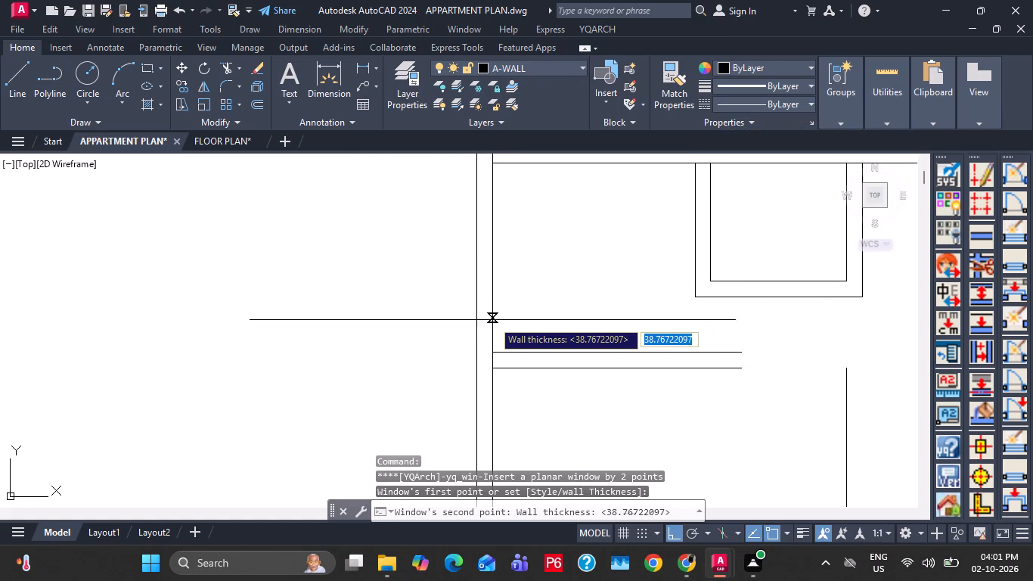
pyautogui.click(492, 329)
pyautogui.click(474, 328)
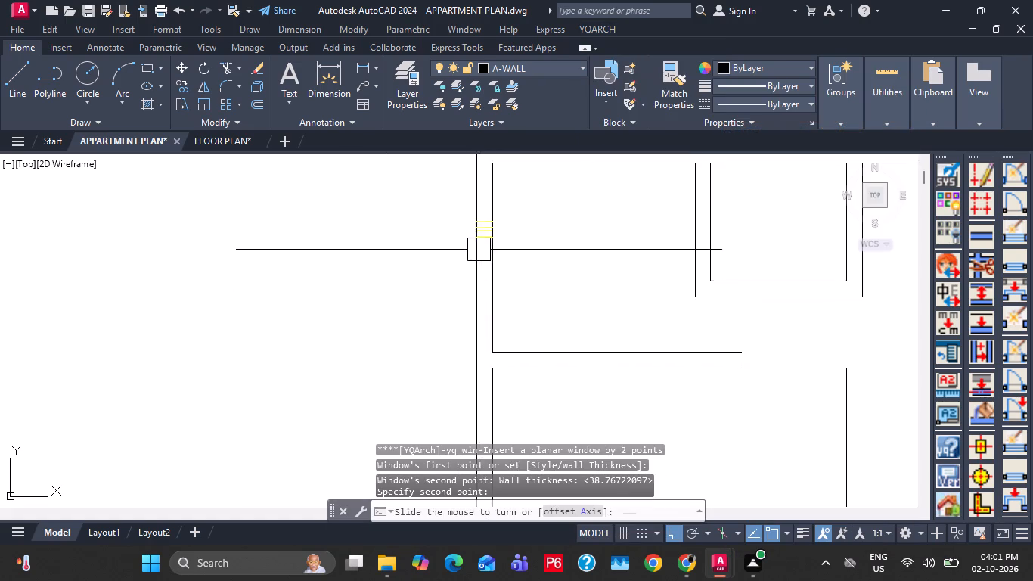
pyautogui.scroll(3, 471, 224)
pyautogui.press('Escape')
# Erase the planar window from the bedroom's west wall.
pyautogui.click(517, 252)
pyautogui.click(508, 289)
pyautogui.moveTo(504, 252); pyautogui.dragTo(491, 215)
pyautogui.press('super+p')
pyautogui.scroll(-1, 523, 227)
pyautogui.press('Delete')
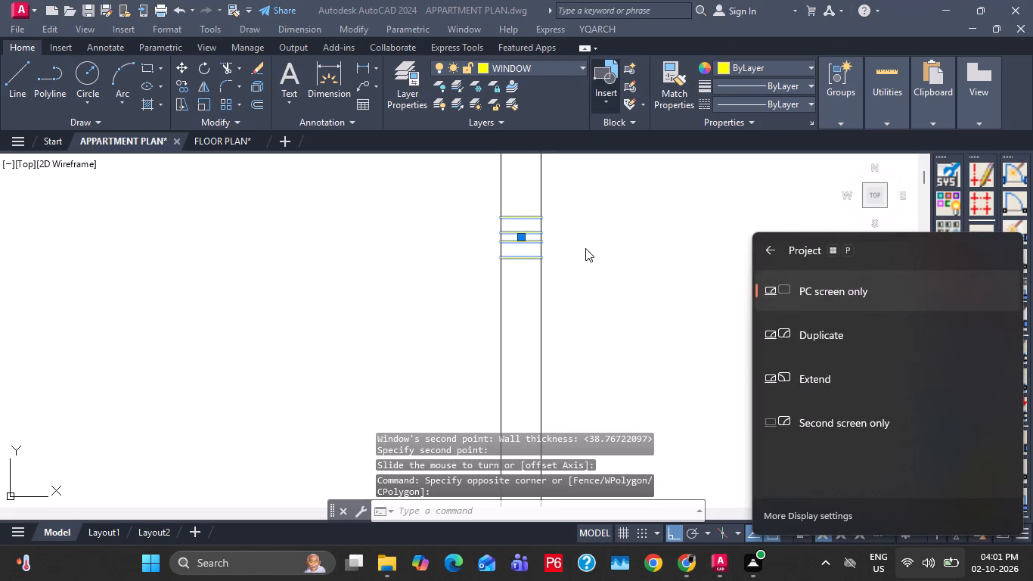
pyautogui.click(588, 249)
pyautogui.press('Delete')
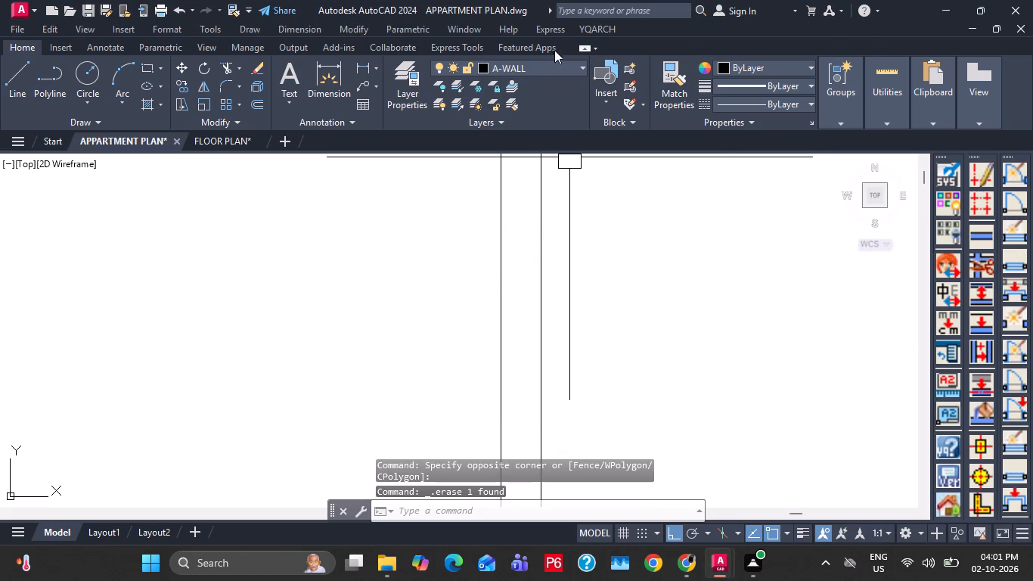
# Open a window on the top-left bedroom's west wall and another on its top wall, using the current hole width.
pyautogui.click(588, 30)
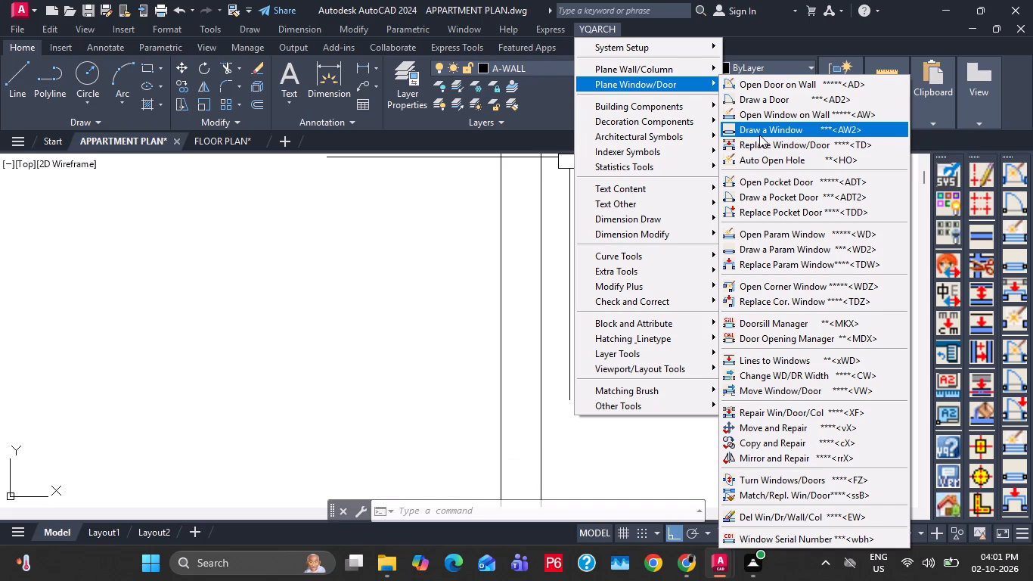
pyautogui.click(780, 114)
pyautogui.click(551, 265)
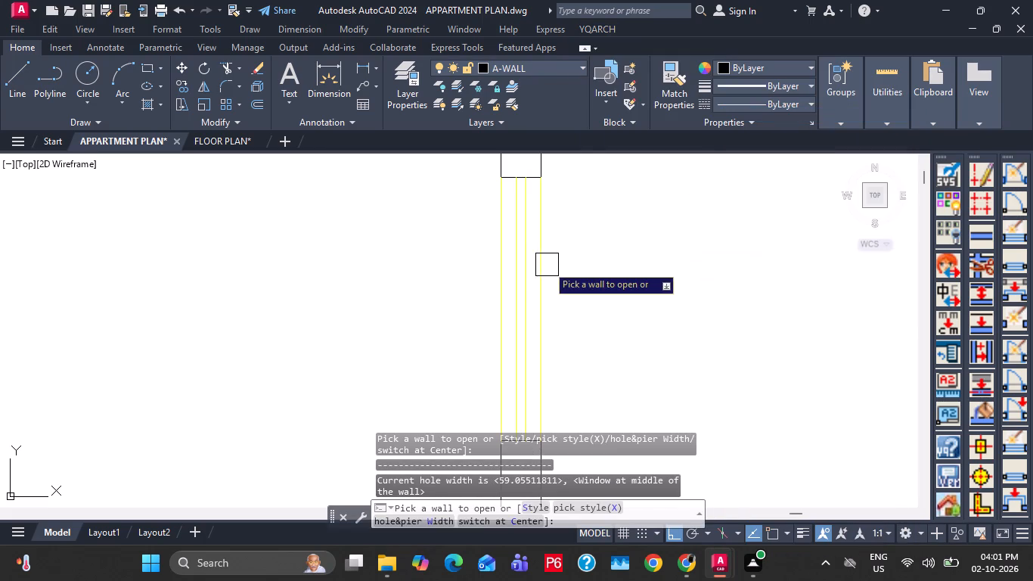
pyautogui.scroll(-2, 541, 253)
pyautogui.moveTo(592, 287); pyautogui.dragTo(557, 336, button='middle')
pyautogui.click(612, 228)
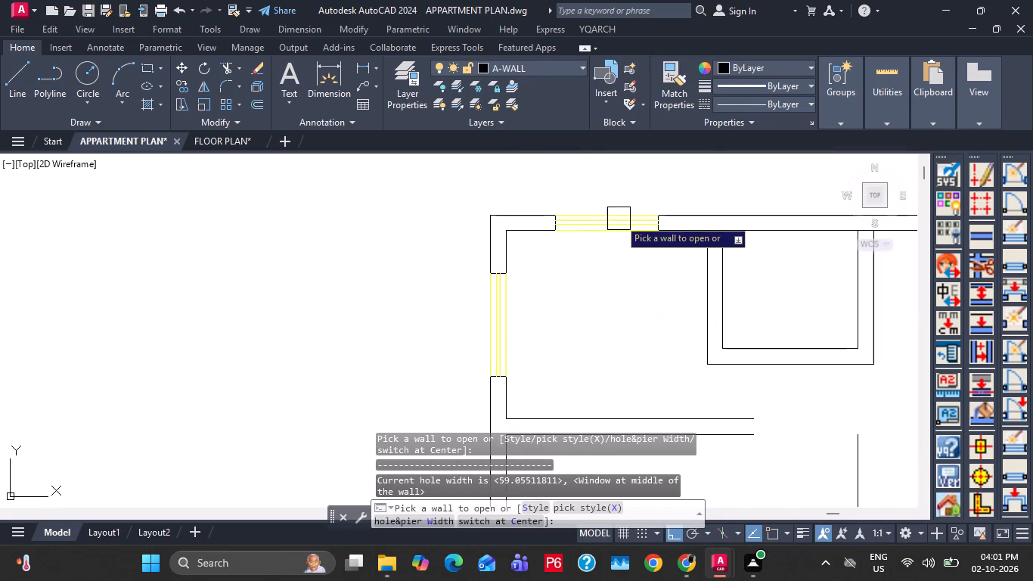
pyautogui.scroll(-2, 628, 300)
pyautogui.moveTo(637, 299); pyautogui.dragTo(601, 247, button='middle')
pyautogui.press('Escape')
pyautogui.press('Escape')
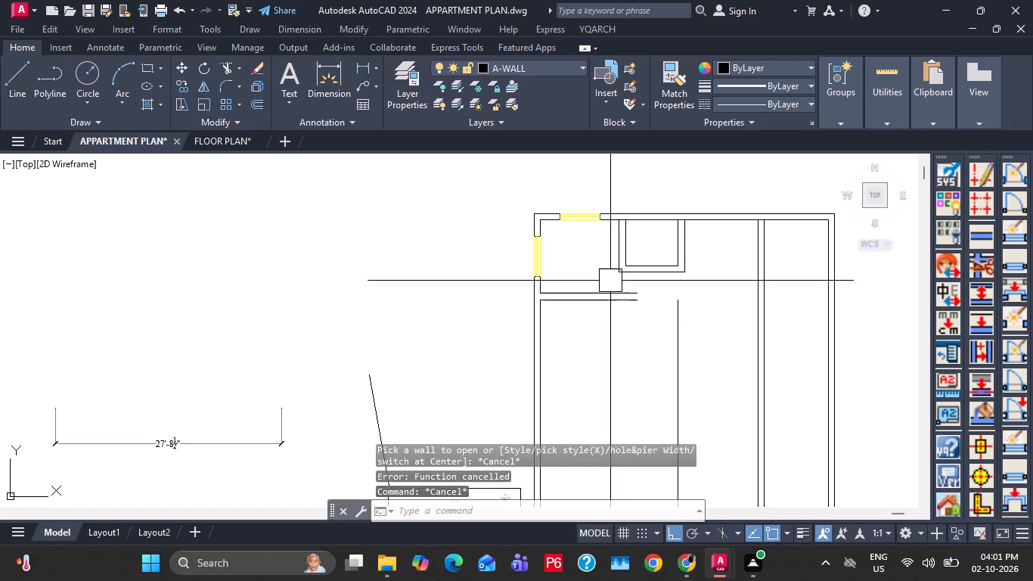
# Examine the reference plan's bedroom, toilet and balcony area for the wall openings and windows.
pyautogui.scroll(2, 629, 298)
pyautogui.scroll(-2, 566, 332)
pyautogui.moveTo(518, 386); pyautogui.dragTo(527, 275, button='middle')
pyautogui.scroll(2, 442, 424)
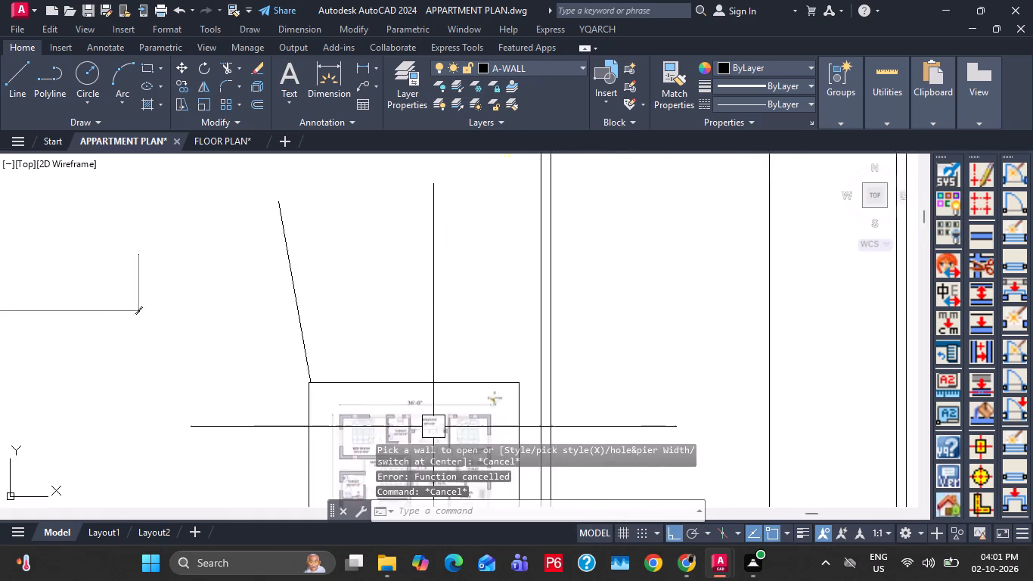
pyautogui.scroll(1, 432, 428)
pyautogui.moveTo(433, 430); pyautogui.dragTo(461, 315, button='middle')
pyautogui.moveTo(439, 294); pyautogui.dragTo(484, 339, button='middle')
pyautogui.scroll(2, 360, 402)
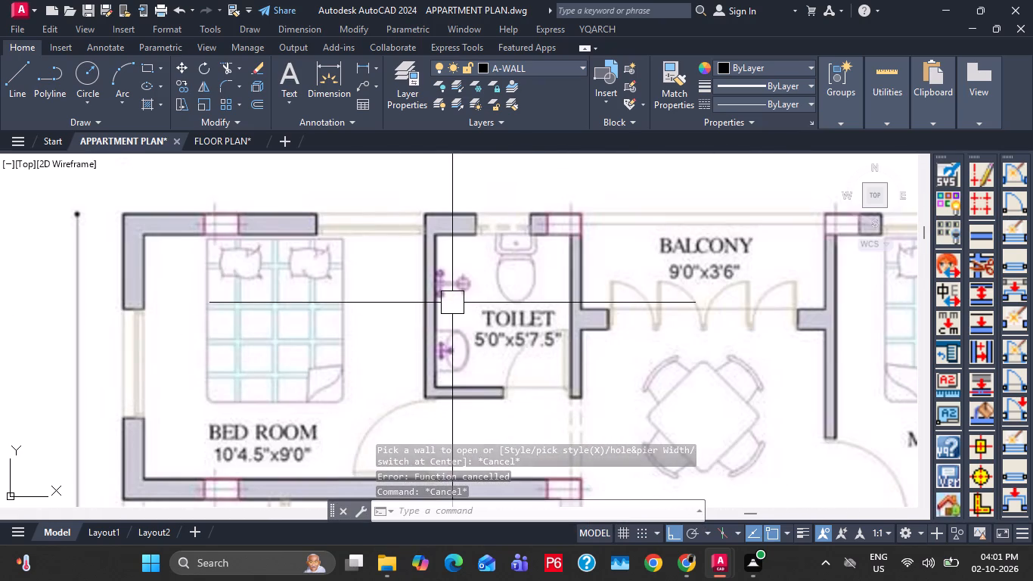
pyautogui.scroll(-3, 451, 303)
pyautogui.moveTo(682, 267); pyautogui.dragTo(469, 410, button='middle')
pyautogui.scroll(-2, 520, 328)
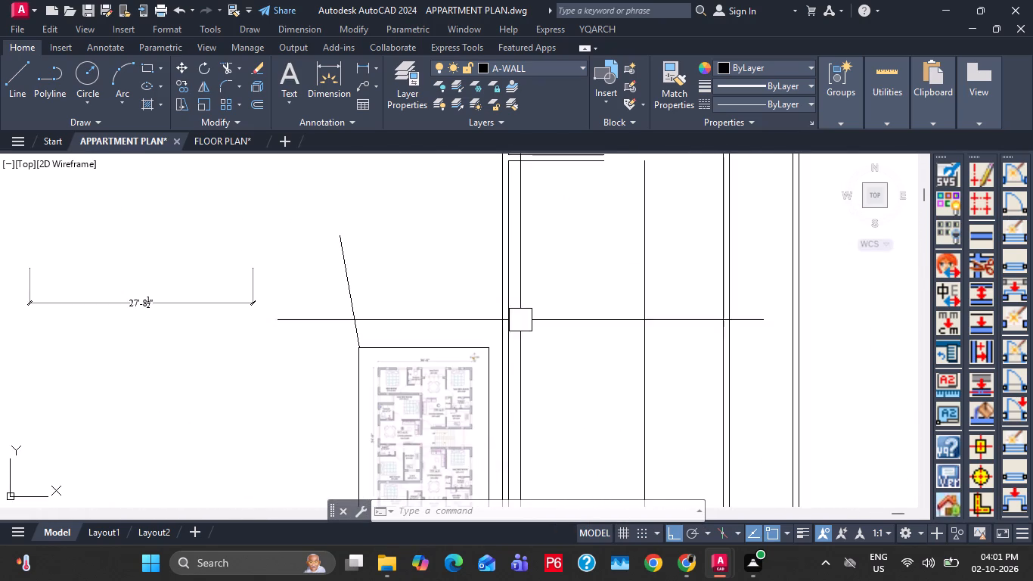
# Trim the outer top wall's inner line between the two lines of the toilet's west wall.
pyautogui.moveTo(524, 283); pyautogui.dragTo(450, 465, button='middle')
pyautogui.scroll(3, 537, 274)
pyautogui.write('TR')
pyautogui.press('space')
pyautogui.scroll(2, 438, 251)
pyautogui.click(369, 246)
pyautogui.press('Escape')
pyautogui.scroll(-2, 403, 265)
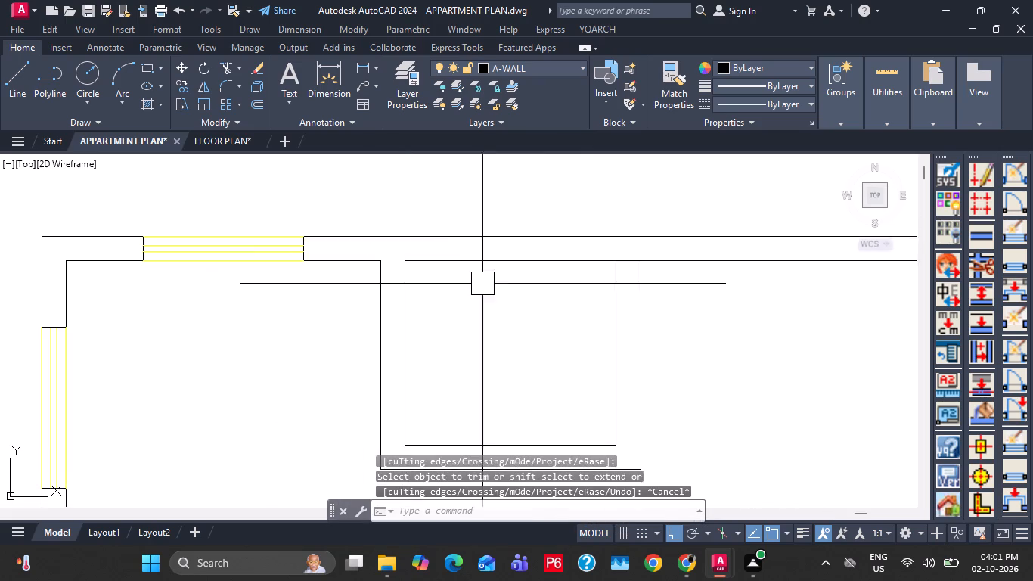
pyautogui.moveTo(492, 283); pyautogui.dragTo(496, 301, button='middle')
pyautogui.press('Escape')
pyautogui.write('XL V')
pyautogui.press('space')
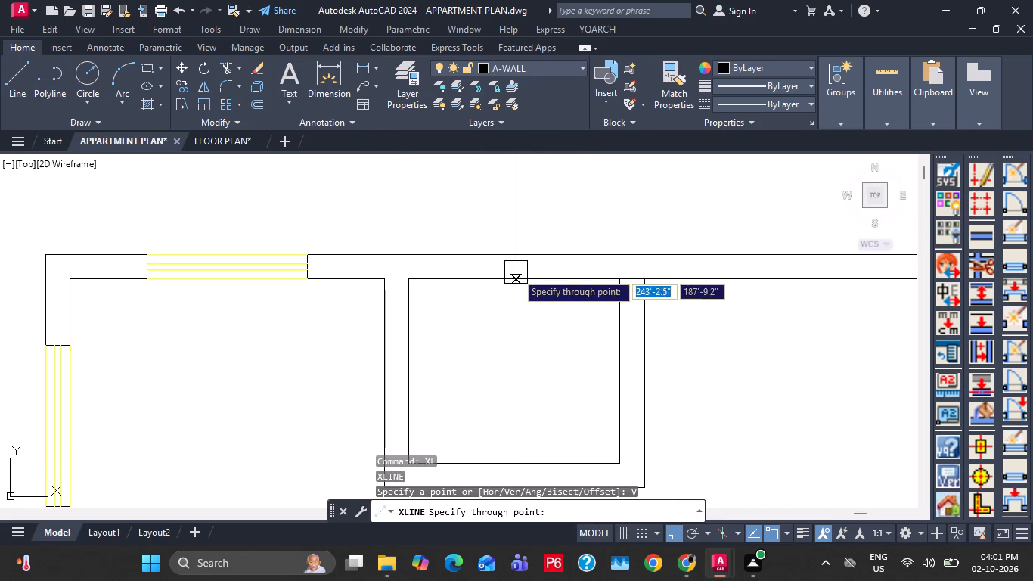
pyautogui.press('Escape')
# Trim the outer top wall's inner line between the two lines of the toilet's east wall.
pyautogui.press('t')
pyautogui.press('r')
pyautogui.press('space')
pyautogui.scroll(3, 621, 283)
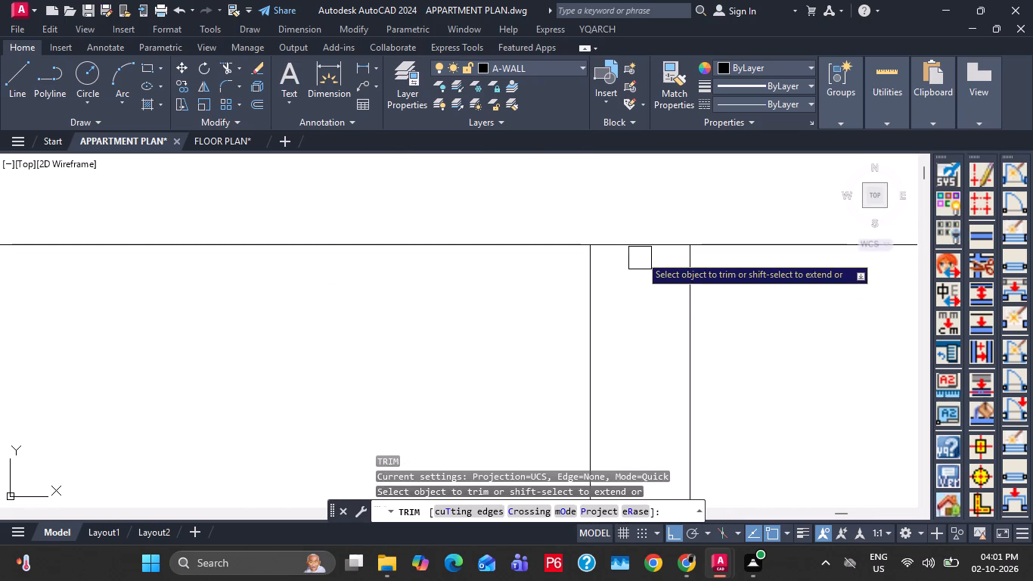
pyautogui.click(640, 247)
pyautogui.press('Escape')
pyautogui.scroll(-2, 641, 294)
pyautogui.press('Escape')
# Place a vertical construction line through the midpoint of the toilet's top wall.
pyautogui.press('x')
pyautogui.write('L')
pyautogui.press('space')
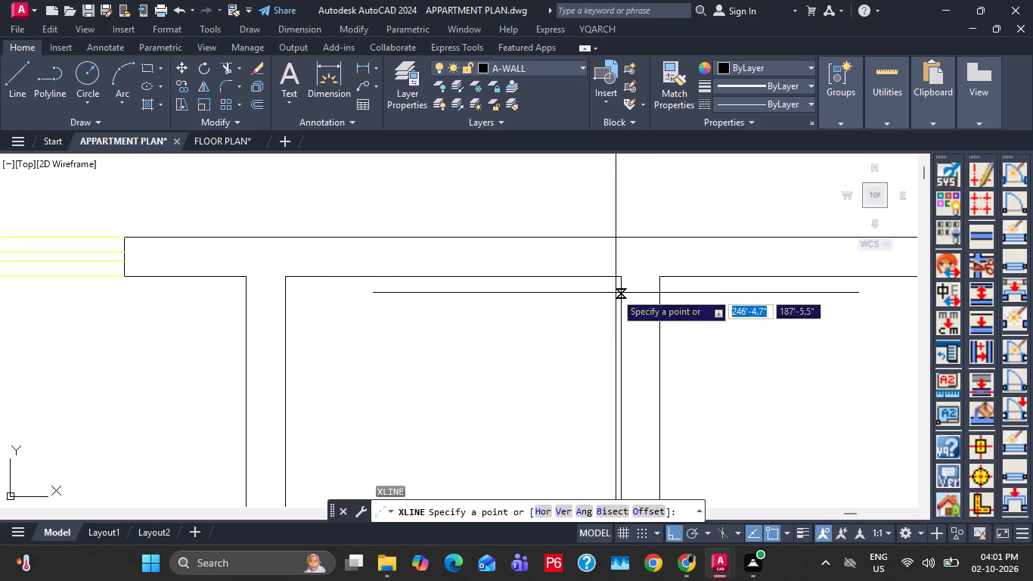
pyautogui.press('v')
pyautogui.press('space')
pyautogui.click(454, 272)
pyautogui.press('Escape')
pyautogui.press('Escape')
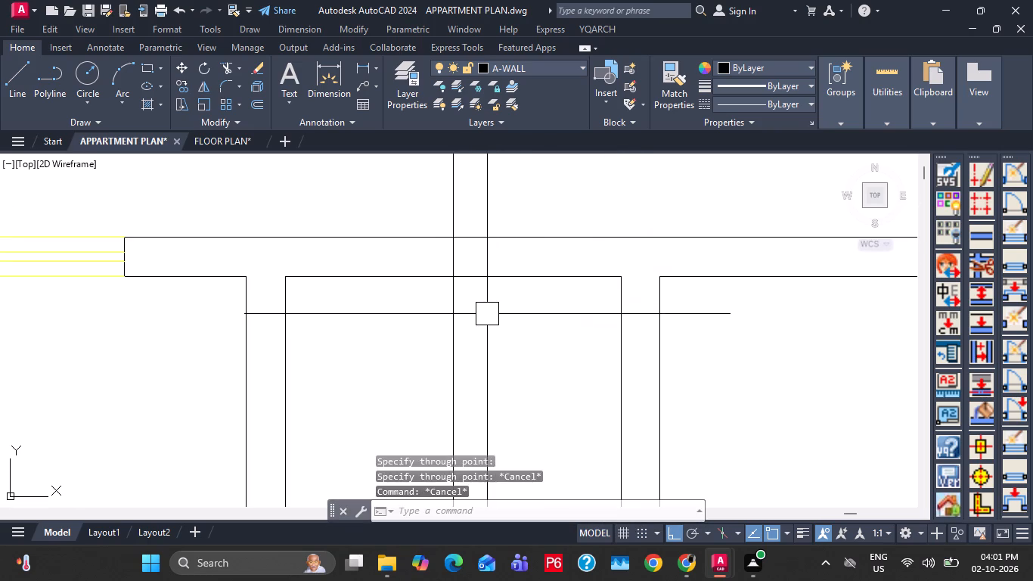
# Offset the vertical construction line 1' to each side.
pyautogui.press('o')
pyautogui.press('space')
pyautogui.write('1')
pyautogui.press("'")
pyautogui.press('Return')
pyautogui.moveTo(451, 179); pyautogui.dragTo(470, 179)
pyautogui.click(521, 183)
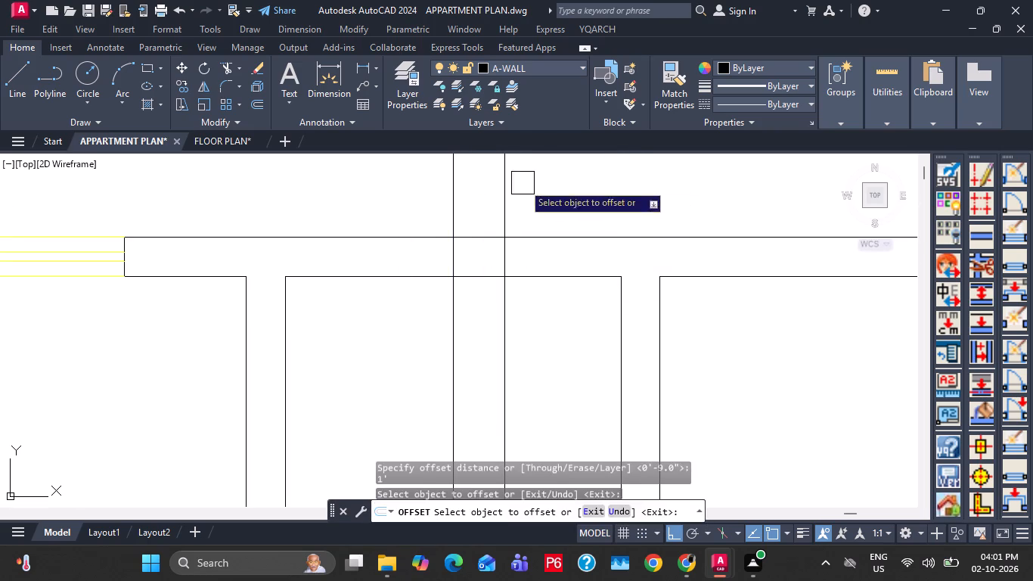
pyautogui.click(452, 194)
pyautogui.click(375, 207)
pyautogui.press('Escape')
pyautogui.press('Escape')
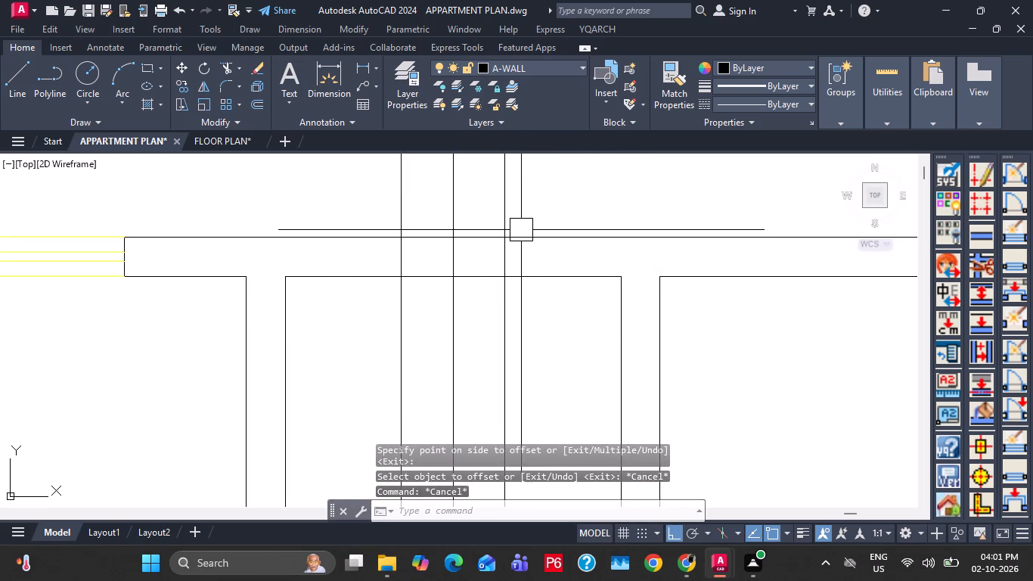
# Draw a short line across the toilet's top wall thickness at each of the two offset construction lines.
pyautogui.press('l')
pyautogui.press('space')
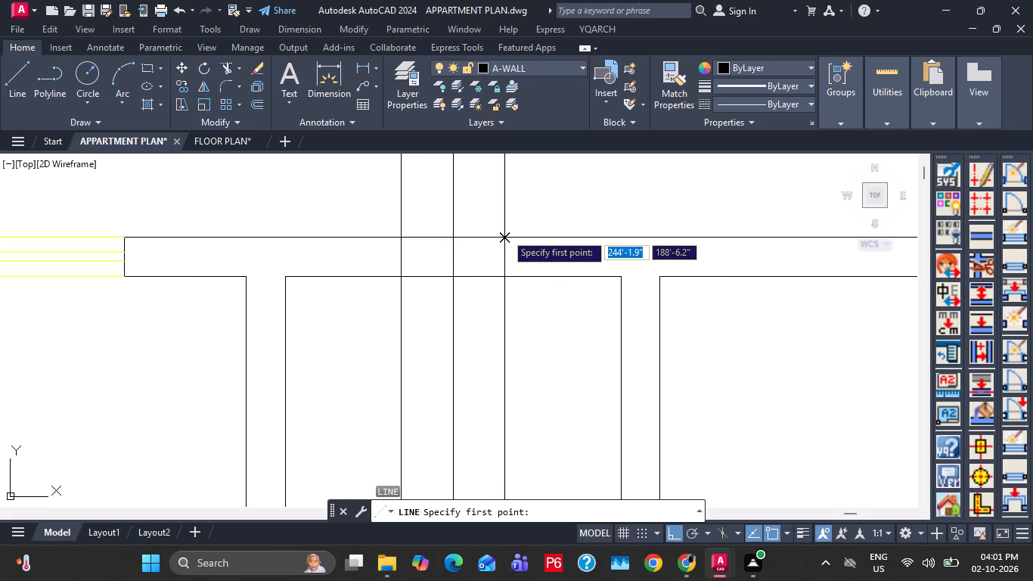
pyautogui.click(505, 233)
pyautogui.click(505, 274)
pyautogui.press('Escape')
pyautogui.press('l')
pyautogui.press('space')
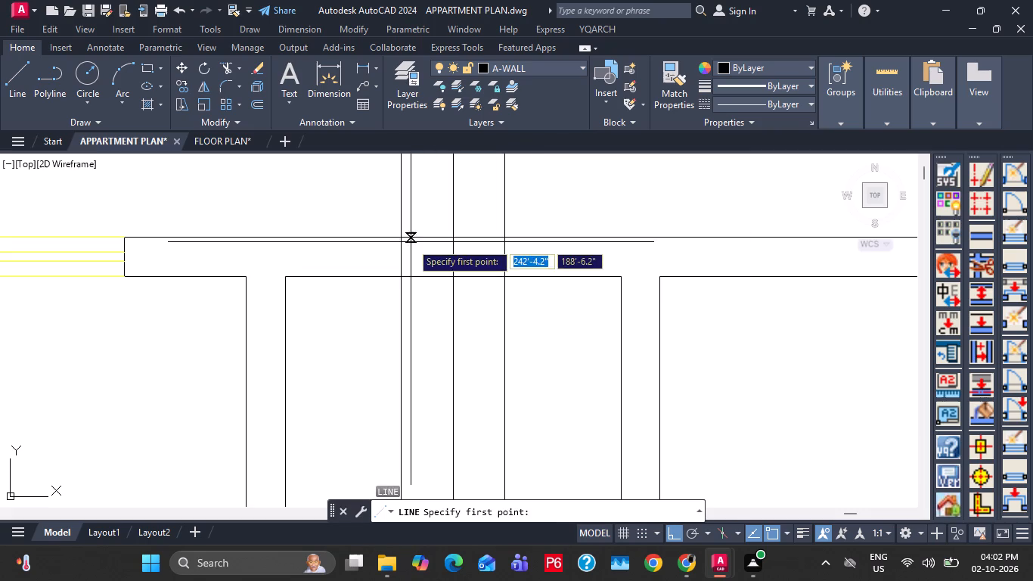
pyautogui.moveTo(403, 241); pyautogui.dragTo(407, 258)
pyautogui.click(404, 273)
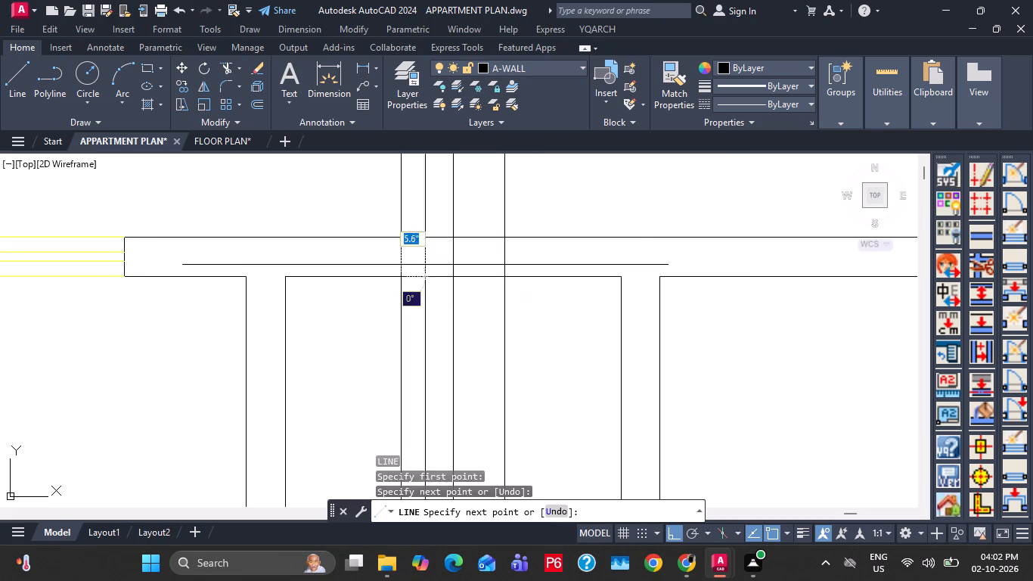
pyautogui.press('Escape')
# Erase the three vertical construction lines over the toilet's top wall.
pyautogui.moveTo(546, 191); pyautogui.dragTo(505, 184)
pyautogui.click(363, 182)
pyautogui.press('Delete')
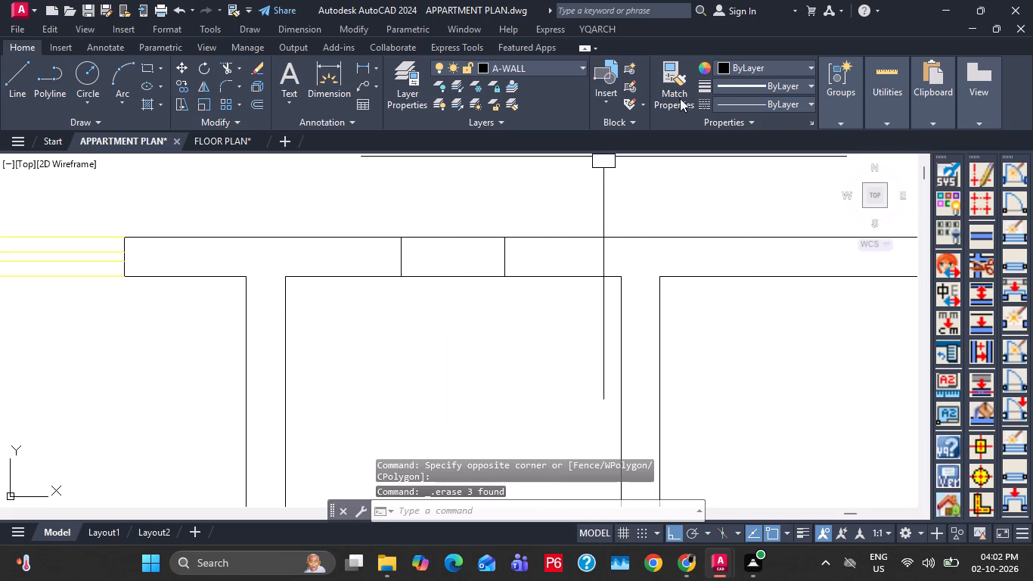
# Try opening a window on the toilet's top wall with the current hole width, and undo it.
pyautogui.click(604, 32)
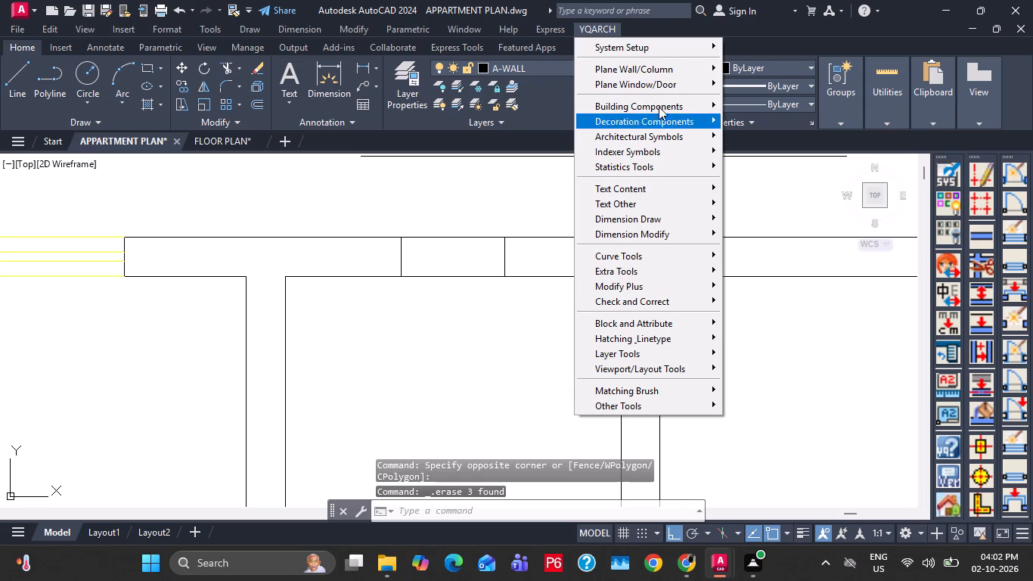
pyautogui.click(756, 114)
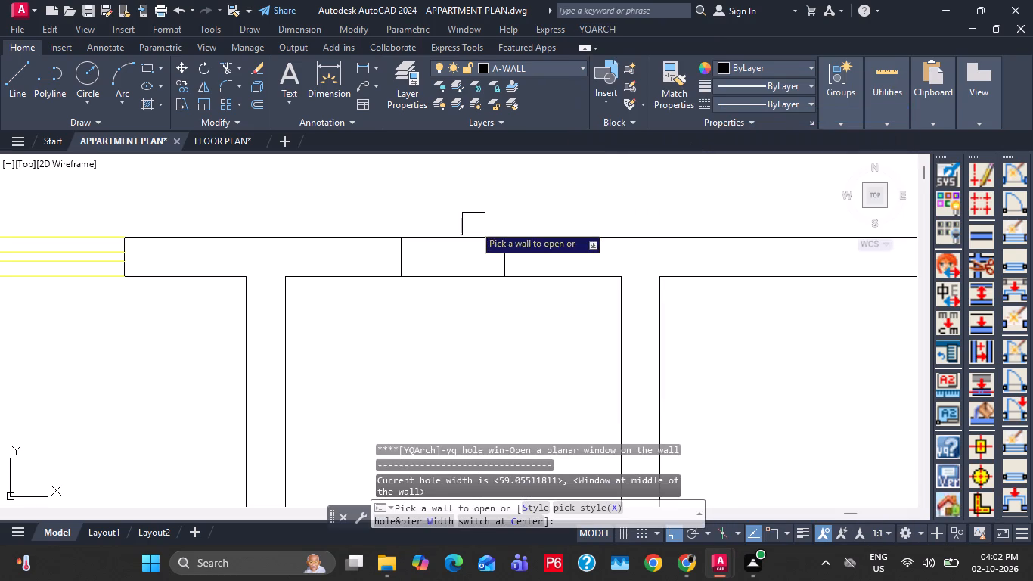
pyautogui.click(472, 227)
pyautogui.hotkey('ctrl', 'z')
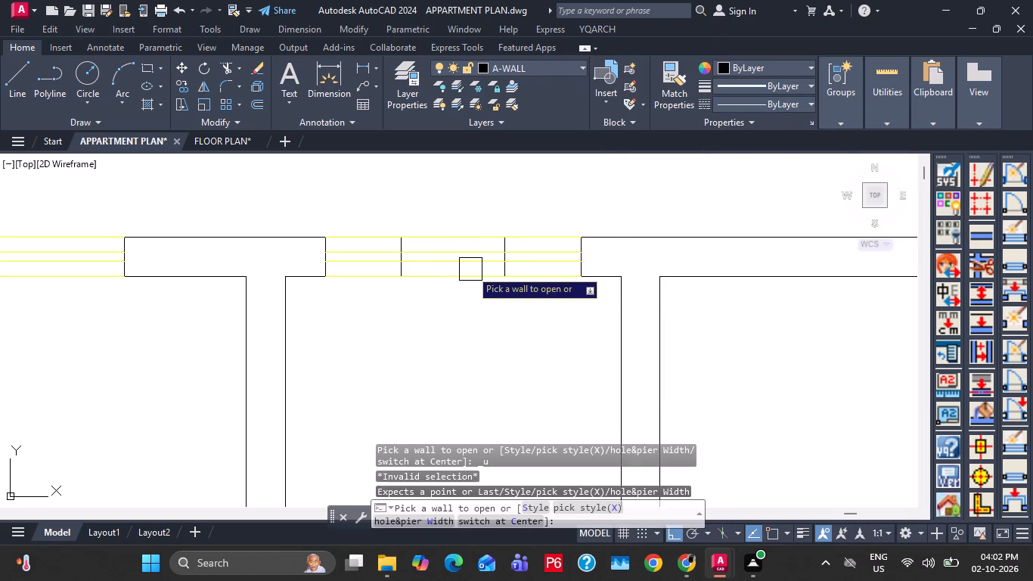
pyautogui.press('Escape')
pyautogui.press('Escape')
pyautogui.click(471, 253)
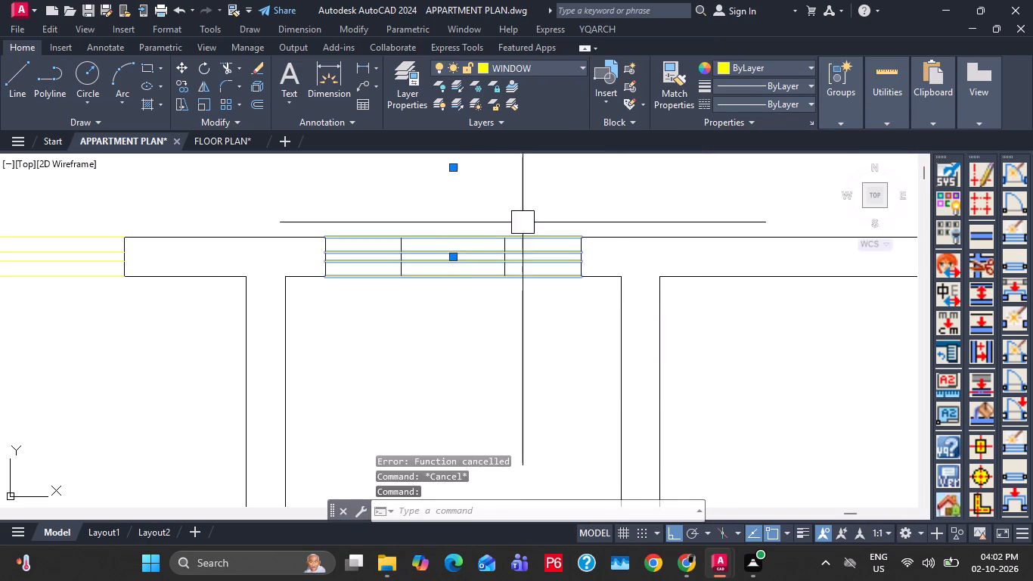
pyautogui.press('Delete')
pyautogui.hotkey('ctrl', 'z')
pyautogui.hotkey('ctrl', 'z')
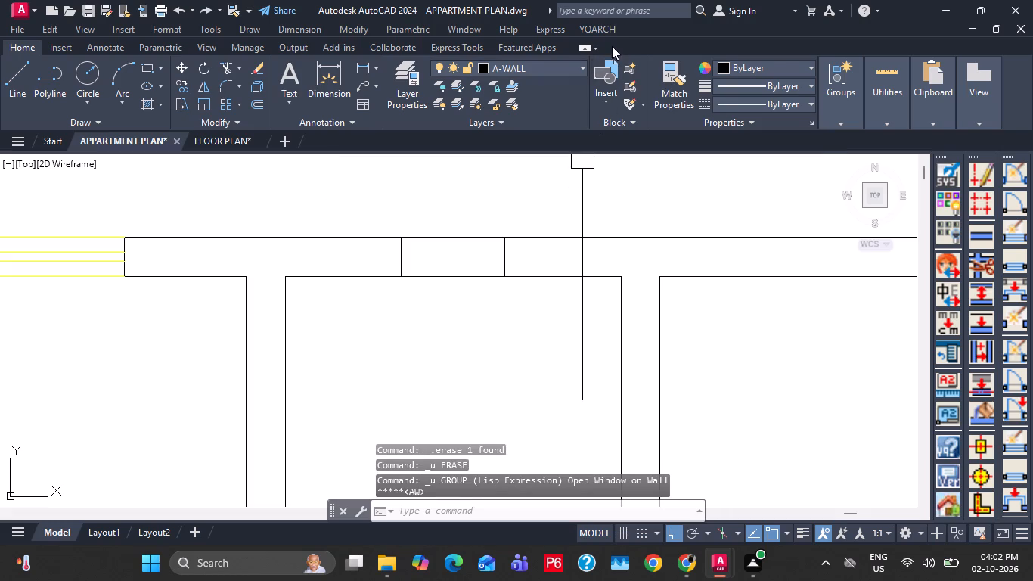
# Open a planar window with hole width 24 between the two marks on the toilet's top wall.
pyautogui.click(606, 28)
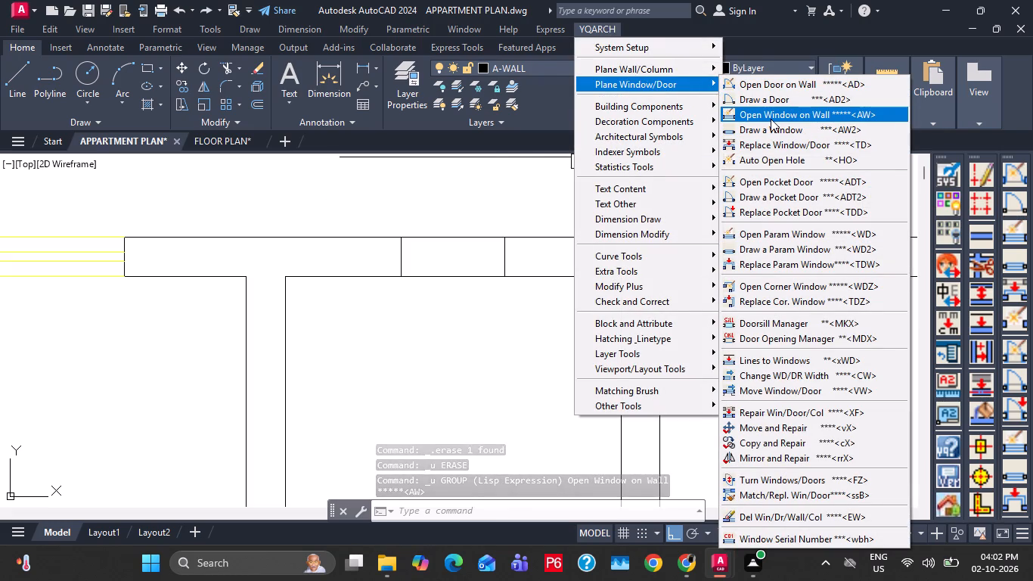
pyautogui.click(771, 119)
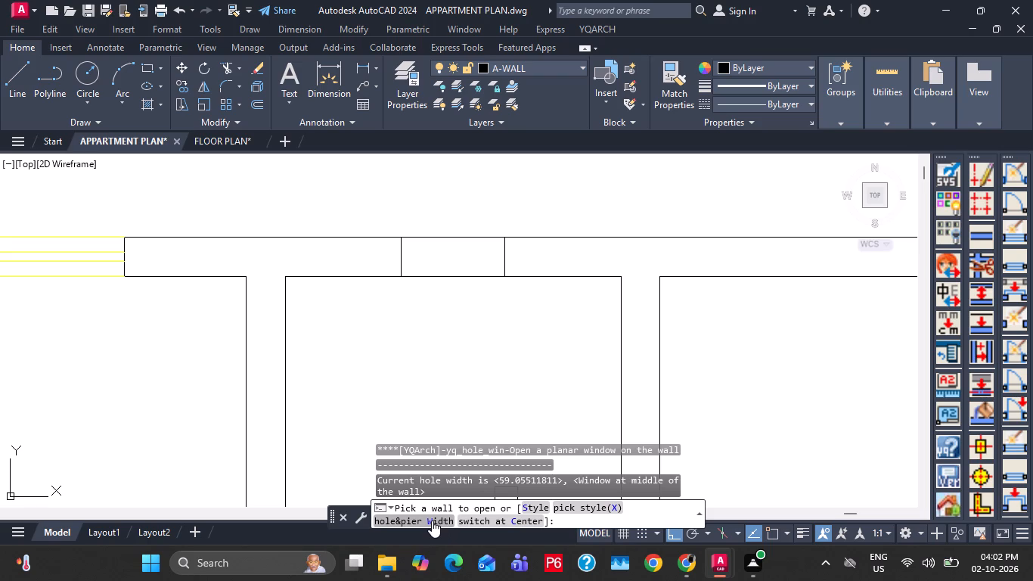
pyautogui.click(432, 520)
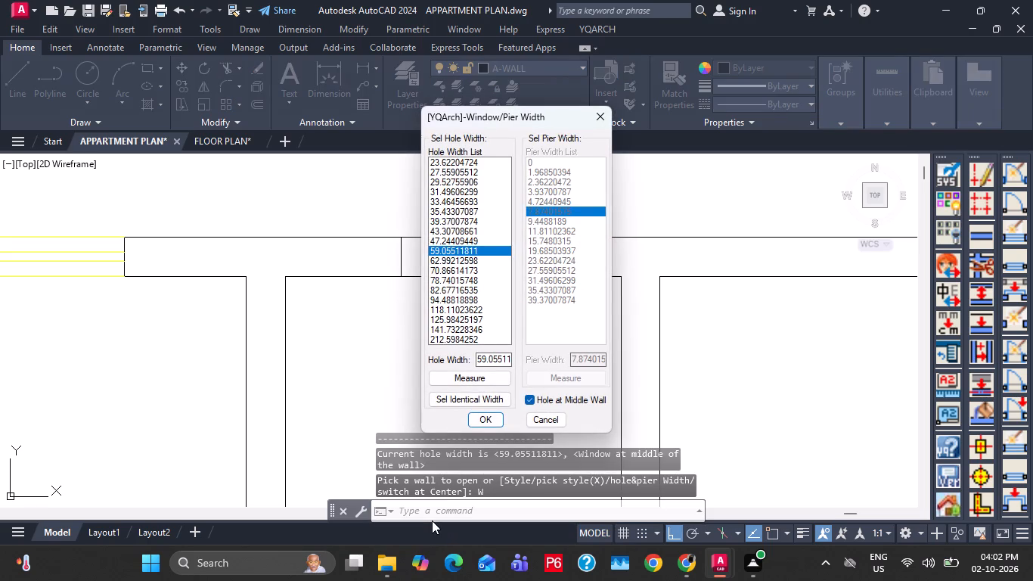
pyautogui.click(461, 160)
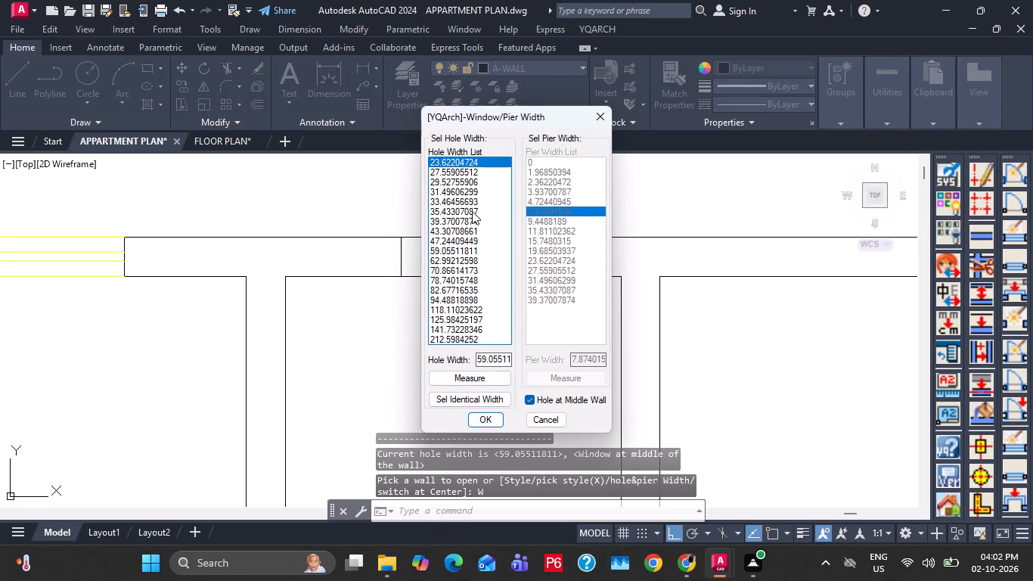
pyautogui.tripleClick(506, 360)
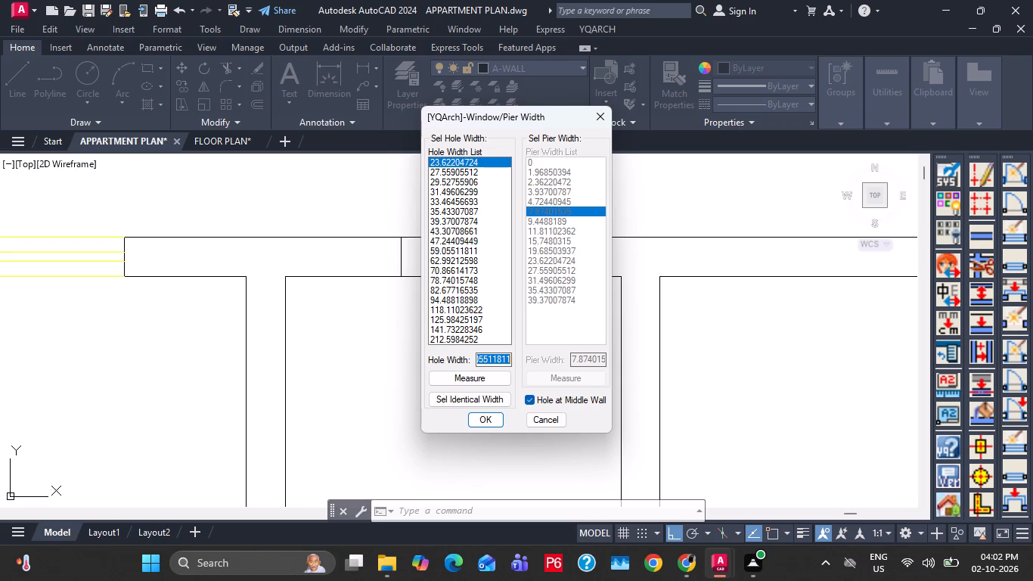
pyautogui.write('24')
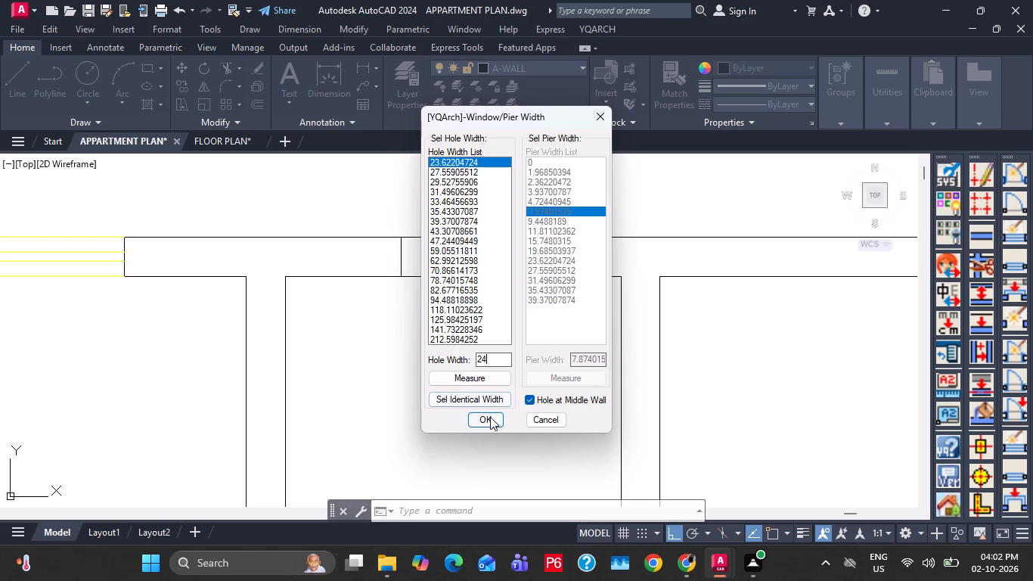
pyautogui.click(490, 420)
pyautogui.click(456, 276)
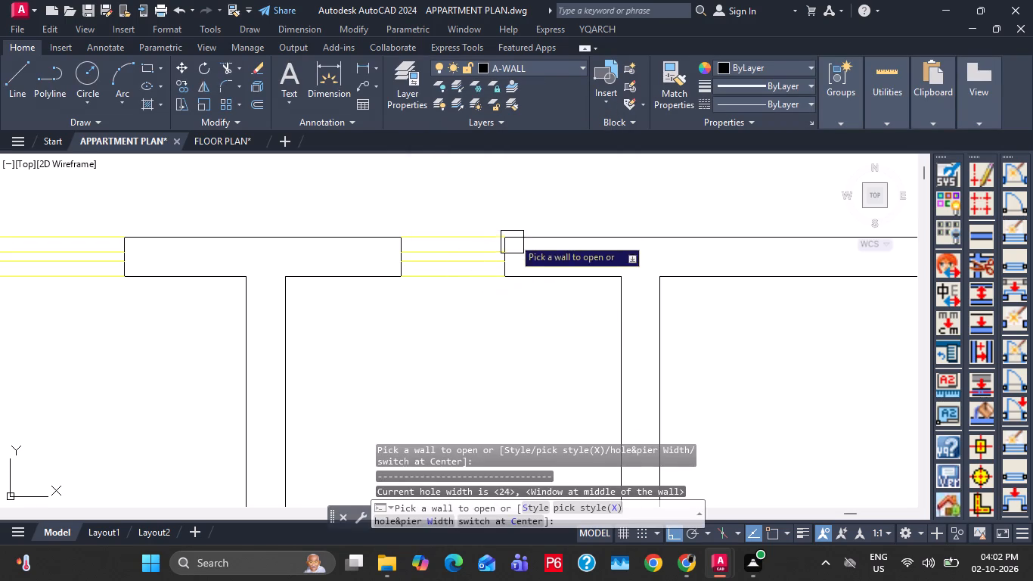
pyautogui.press('Escape')
pyautogui.press('Escape')
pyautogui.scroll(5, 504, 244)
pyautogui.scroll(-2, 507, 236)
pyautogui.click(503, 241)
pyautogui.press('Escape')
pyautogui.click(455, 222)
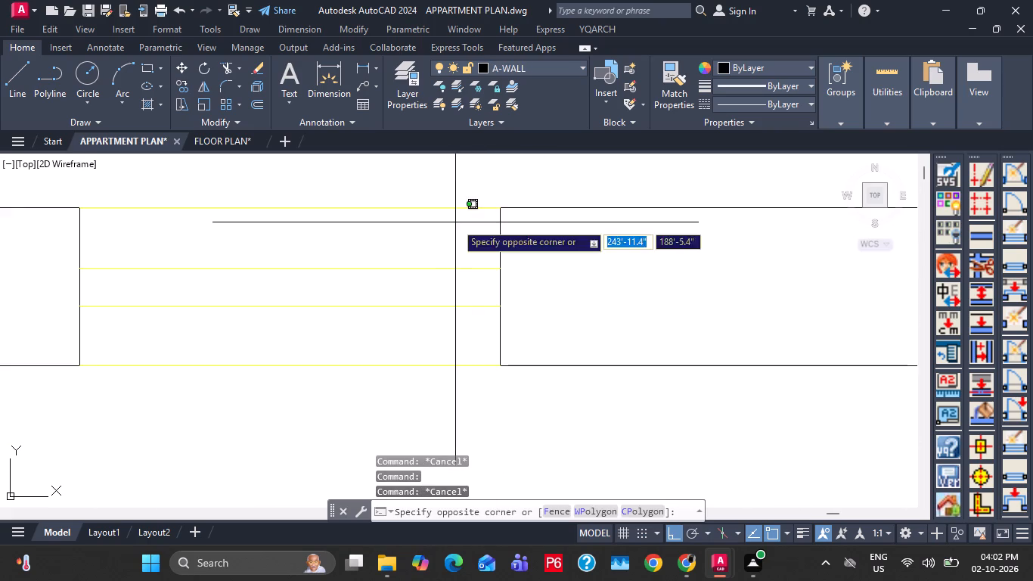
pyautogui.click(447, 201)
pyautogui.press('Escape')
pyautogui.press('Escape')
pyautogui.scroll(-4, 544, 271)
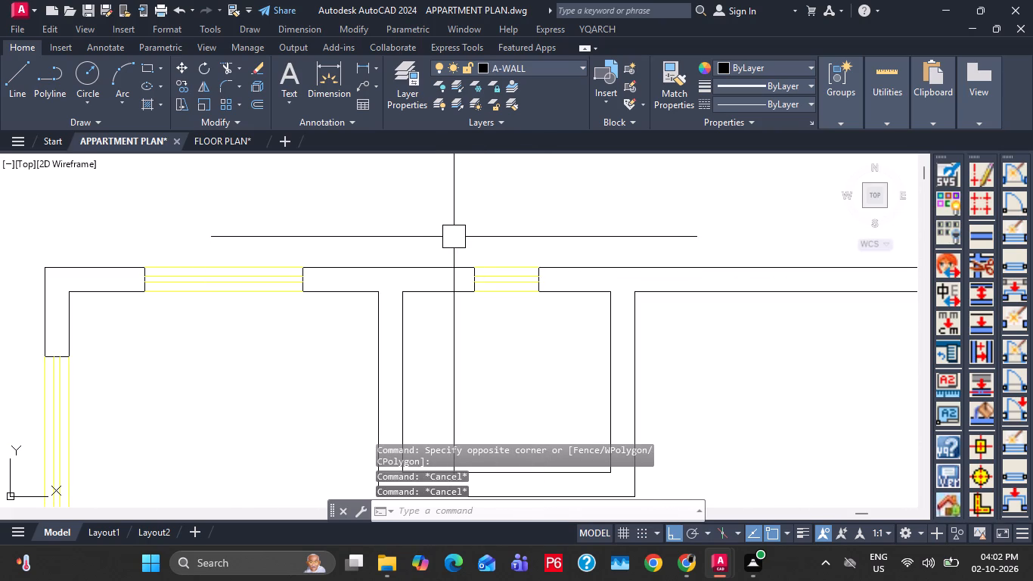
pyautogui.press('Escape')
# Draw a vertical line from the toilet's southwest outer corner down to the upper line of the bedroom's bottom wall.
pyautogui.scroll(-2, 483, 247)
pyautogui.moveTo(523, 337); pyautogui.dragTo(523, 282, button='middle')
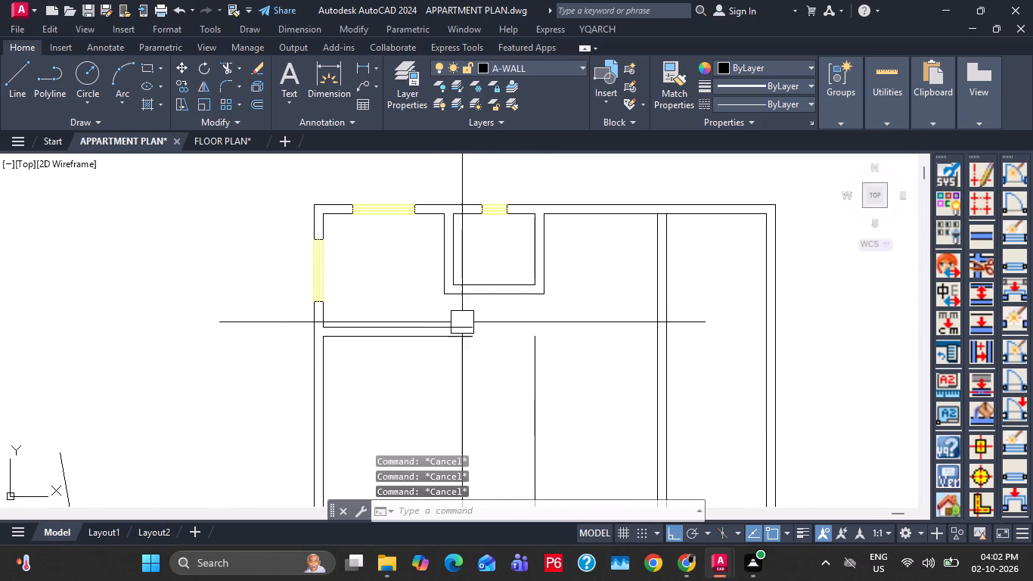
pyautogui.scroll(2, 427, 306)
pyautogui.moveTo(498, 308); pyautogui.dragTo(603, 326, button='middle')
pyautogui.press('l')
pyautogui.press('space')
pyautogui.click(570, 291)
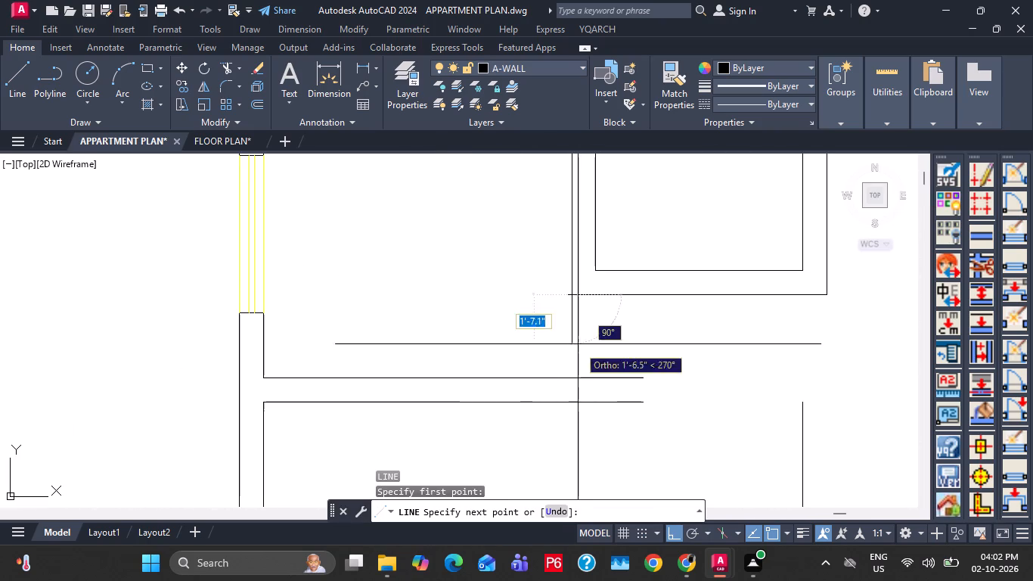
pyautogui.click(572, 375)
pyautogui.press('Escape')
pyautogui.press('Escape')
# Measure the gap between the toilet's bottom wall and the bedroom's bottom wall with a linear dimension.
pyautogui.click(365, 65)
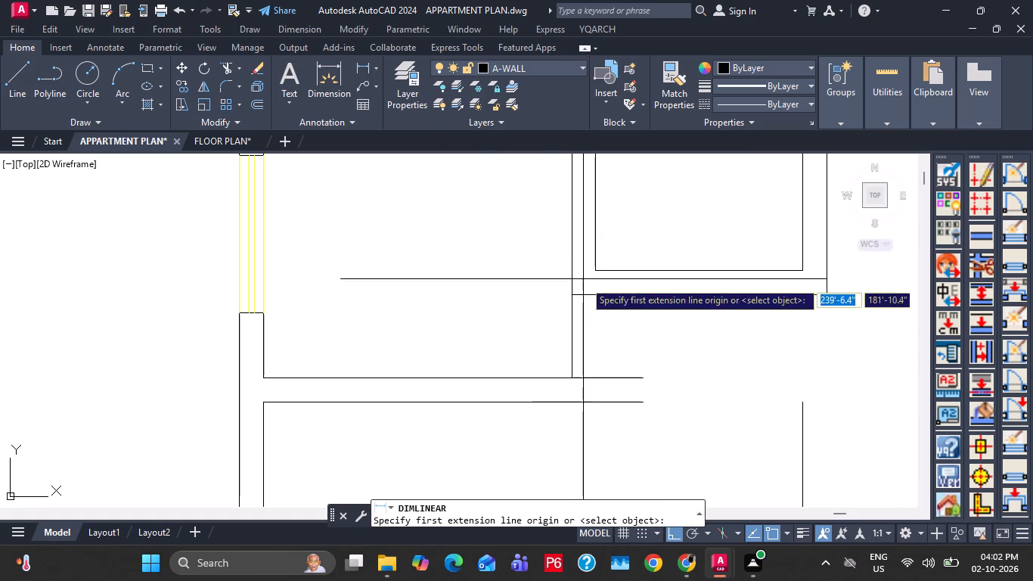
pyautogui.click(587, 290)
pyautogui.click(586, 382)
pyautogui.moveTo(585, 364); pyautogui.dragTo(584, 336, button='middle')
pyautogui.press('Escape')
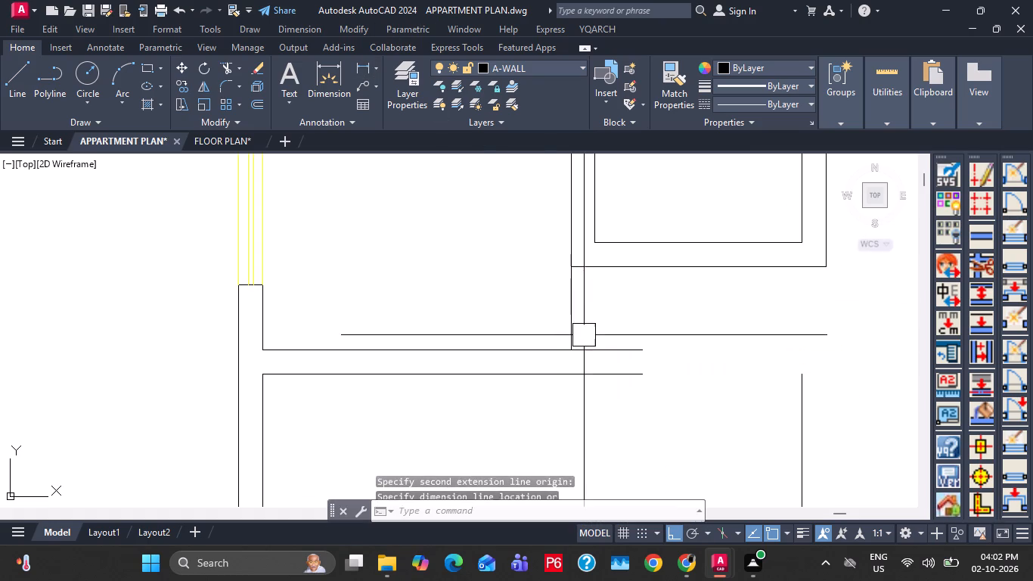
pyautogui.press('Escape')
# Offset the new vertical line below the toilet 9" to the east to form the wall thickness.
pyautogui.press('l')
pyautogui.press('Escape')
pyautogui.write('O 9"')
pyautogui.press('Return')
pyautogui.moveTo(576, 320); pyautogui.dragTo(588, 319)
pyautogui.click(671, 318)
pyautogui.press('Escape')
pyautogui.press('Escape')
# Fillet the upper line of the bedroom's bottom wall with the west vertical line into a square corner.
pyautogui.press('f')
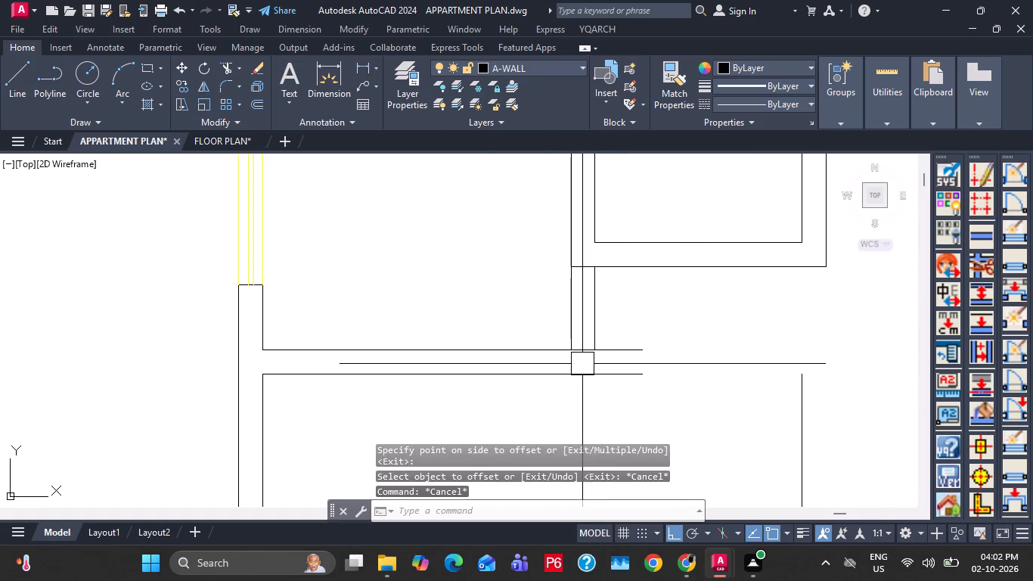
pyautogui.press('space')
pyautogui.click(536, 360)
pyautogui.click(579, 328)
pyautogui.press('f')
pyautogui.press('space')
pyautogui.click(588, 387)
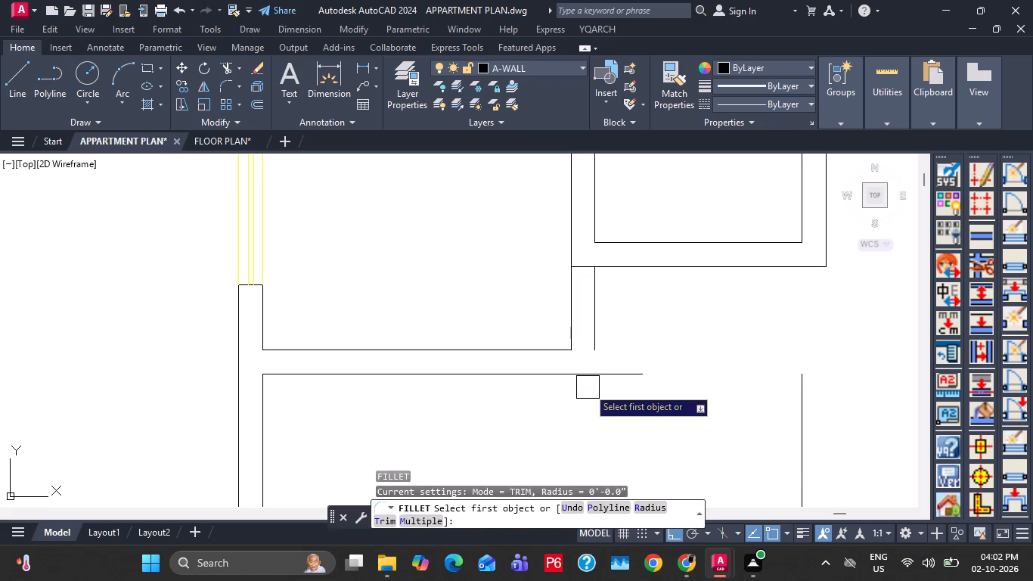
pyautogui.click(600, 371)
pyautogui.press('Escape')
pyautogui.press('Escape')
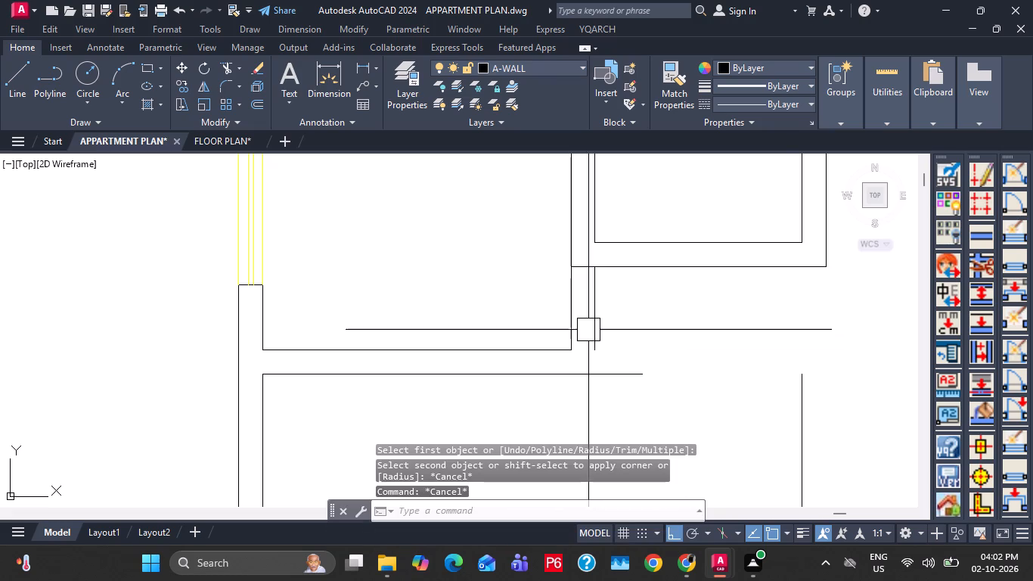
# Fillet the lower line of the bedroom's bottom wall with the east vertical line below the toilet into a square corner.
pyautogui.press('f')
pyautogui.press('space')
pyautogui.click(567, 373)
pyautogui.click(597, 328)
pyautogui.press('Escape')
pyautogui.press('Escape')
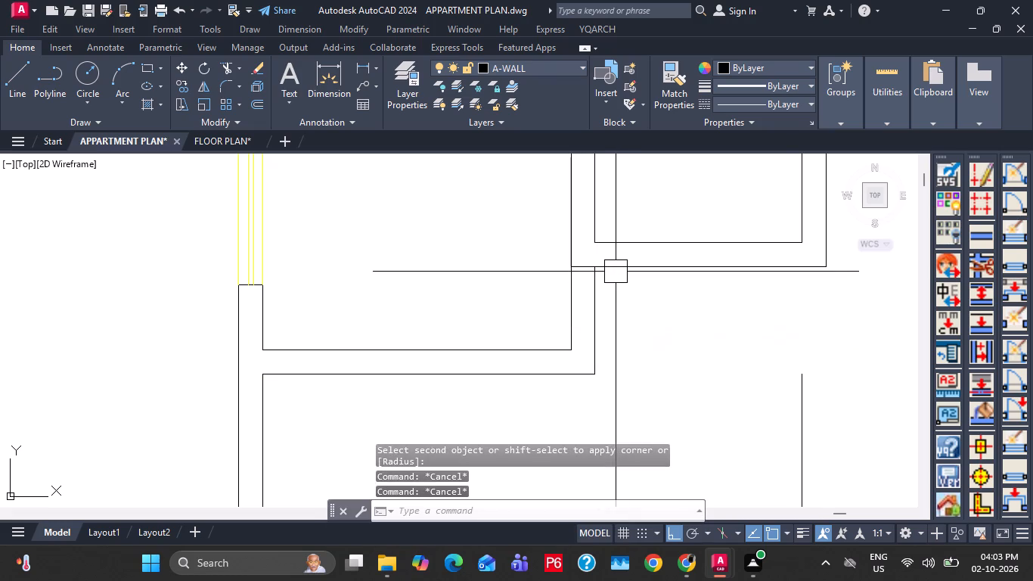
# Delete the long leftover vertical line on the WALL layer below the toilet.
pyautogui.scroll(-5, 585, 279)
pyautogui.scroll(3, 512, 412)
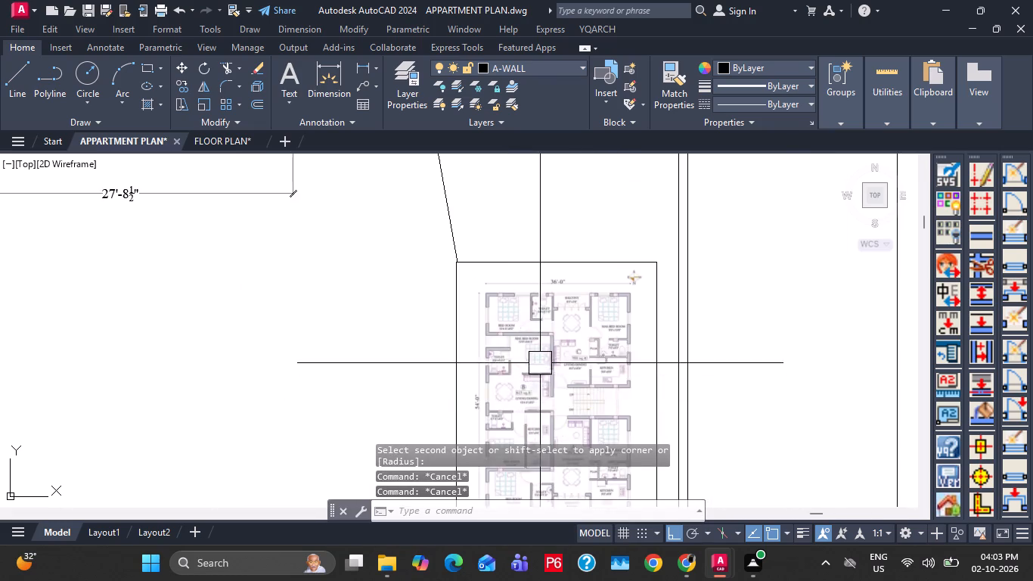
pyautogui.scroll(3, 512, 327)
pyautogui.scroll(-3, 541, 239)
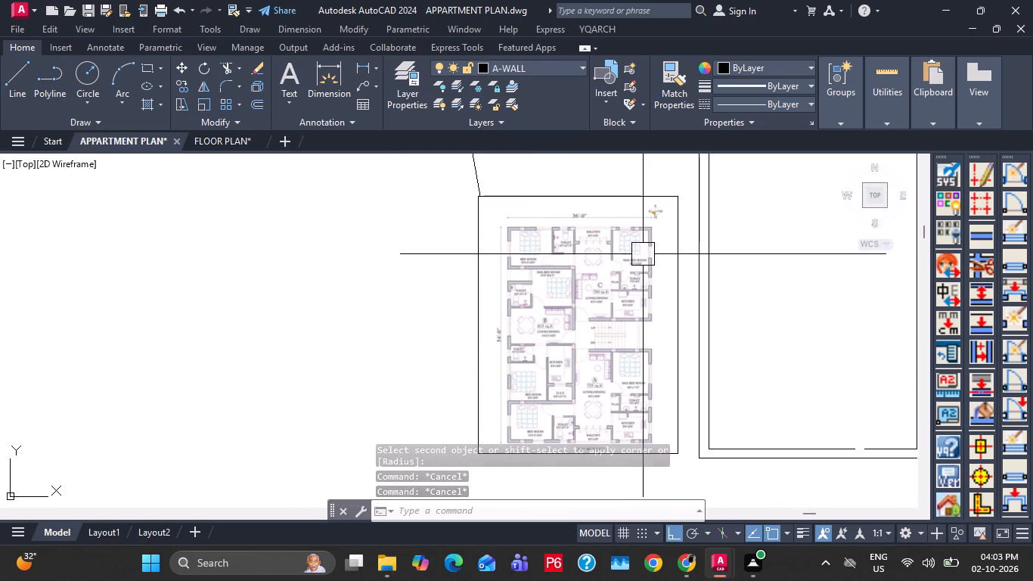
pyautogui.moveTo(643, 254); pyautogui.dragTo(451, 340, button='middle')
pyautogui.scroll(-3, 448, 334)
pyautogui.scroll(2, 517, 263)
pyautogui.click(528, 257)
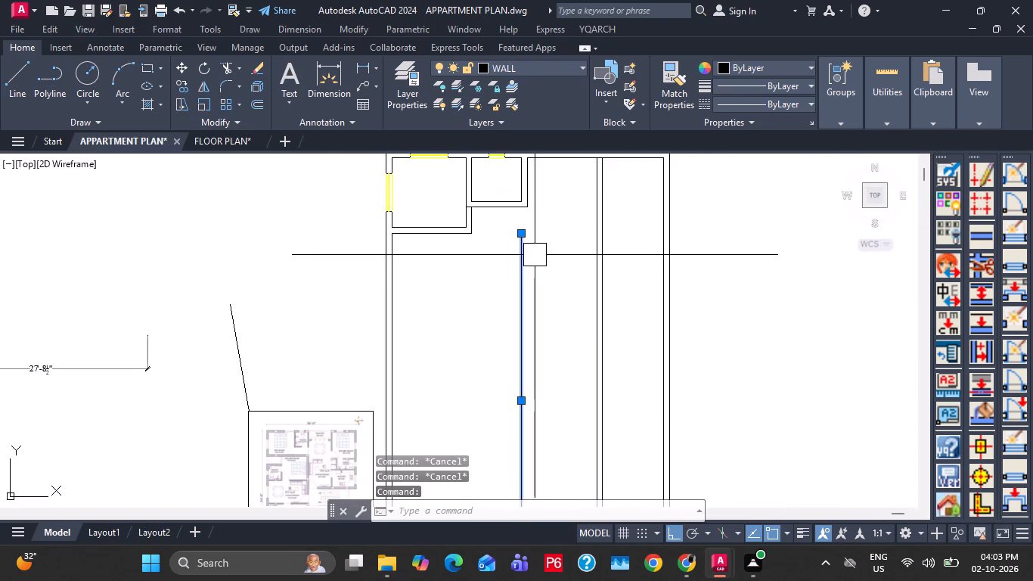
pyautogui.press('Delete')
# Move the two short vertical wall lines below the toilet east, aligning them with the toilet's east outer wall corner.
pyautogui.scroll(2, 458, 237)
pyautogui.click(492, 187)
pyautogui.moveTo(458, 188); pyautogui.dragTo(464, 188)
pyautogui.doubleClick(474, 188)
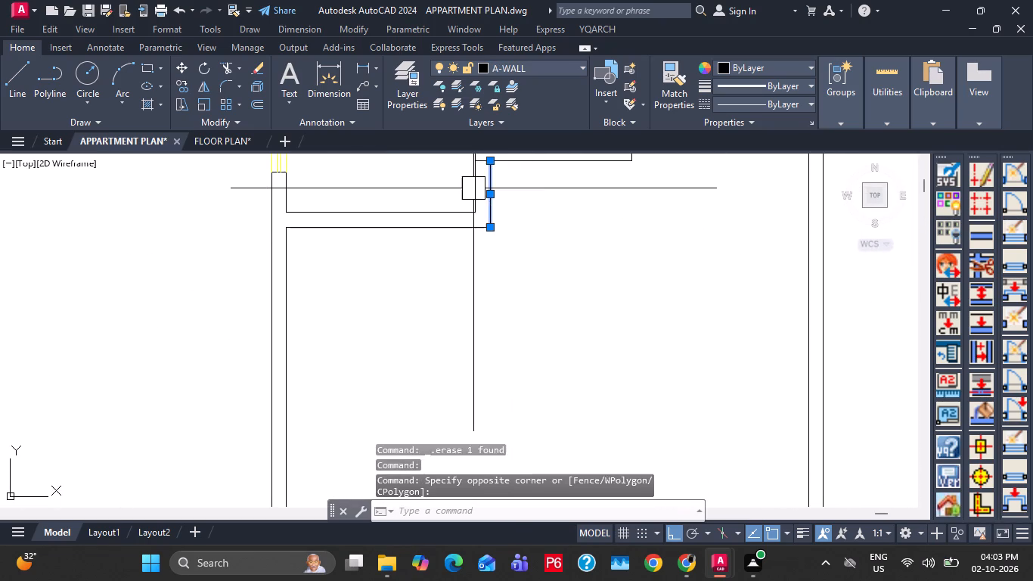
pyautogui.moveTo(570, 219); pyautogui.dragTo(570, 287, button='middle')
pyautogui.press('m')
pyautogui.press('space')
pyautogui.click(495, 228)
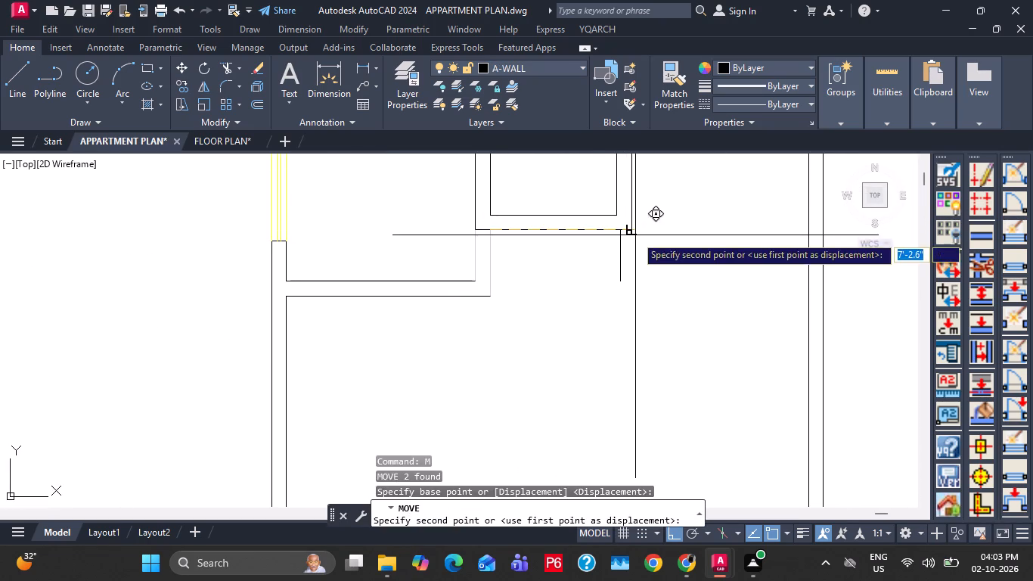
pyautogui.click(635, 235)
pyautogui.press('Escape')
pyautogui.press('Escape')
# Extend both lines of the bedroom's bottom wall east to the relocated vertical lines.
pyautogui.write('EX')
pyautogui.press('space')
pyautogui.click(470, 273)
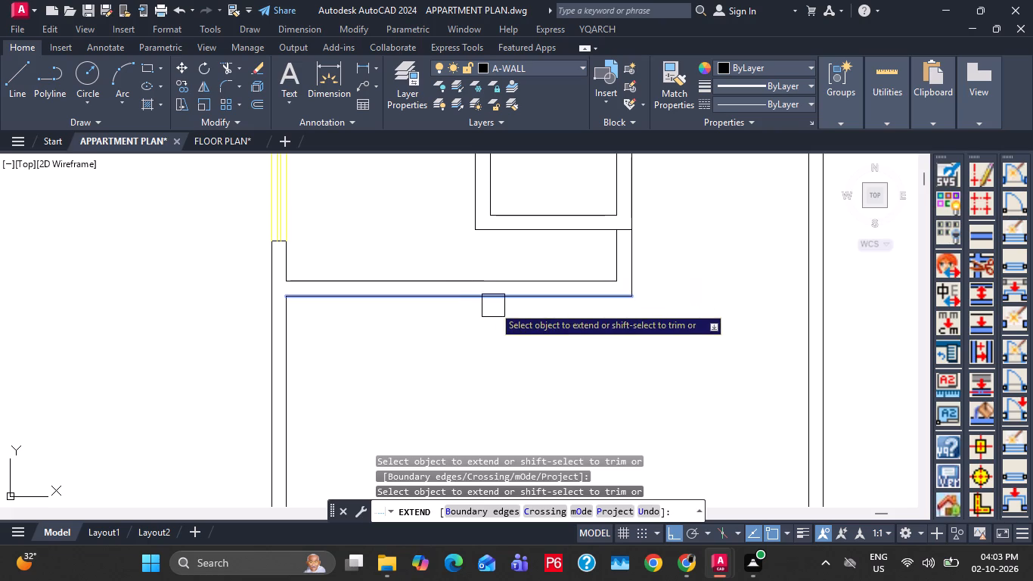
pyautogui.click(492, 303)
pyautogui.press('Escape')
# Check the reference plan and extend the upper line of the bedroom's bottom wall to the outer vertical line.
pyautogui.scroll(-2, 641, 291)
pyautogui.moveTo(606, 295); pyautogui.dragTo(627, 281, button='middle')
pyautogui.moveTo(618, 316); pyautogui.dragTo(634, 196, button='middle')
pyautogui.scroll(2, 478, 417)
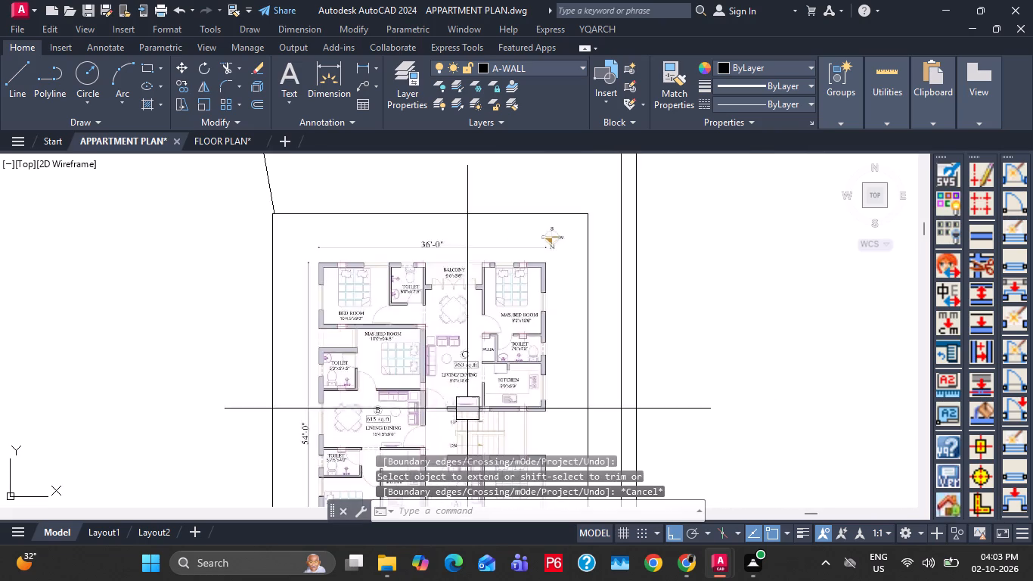
pyautogui.scroll(2, 369, 305)
pyautogui.scroll(-2, 473, 270)
pyautogui.moveTo(668, 244); pyautogui.dragTo(529, 415, button='middle')
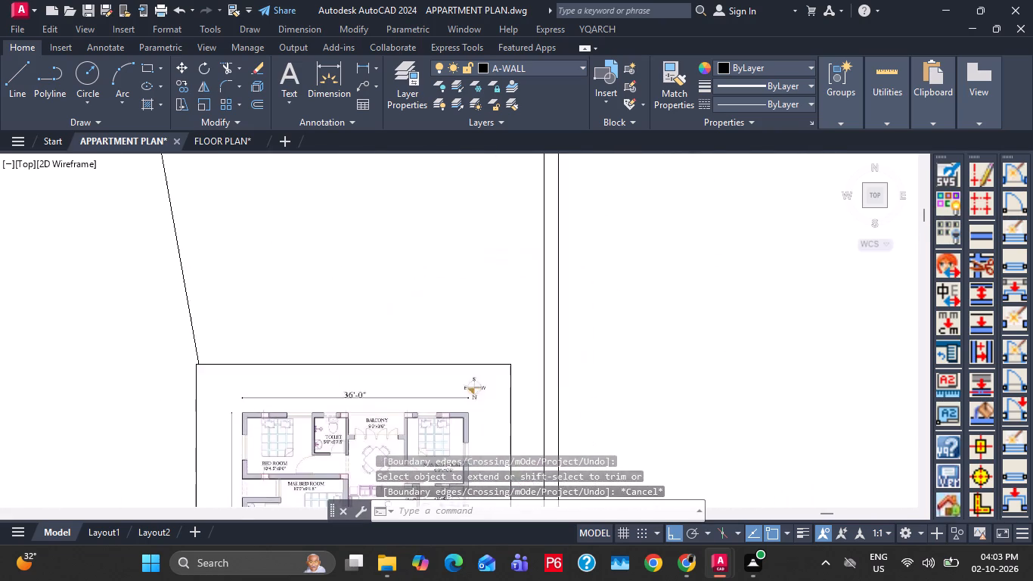
pyautogui.moveTo(591, 322); pyautogui.dragTo(443, 465, button='middle')
pyautogui.moveTo(551, 325); pyautogui.dragTo(392, 416, button='middle')
pyautogui.scroll(-2, 403, 409)
pyautogui.scroll(3, 510, 290)
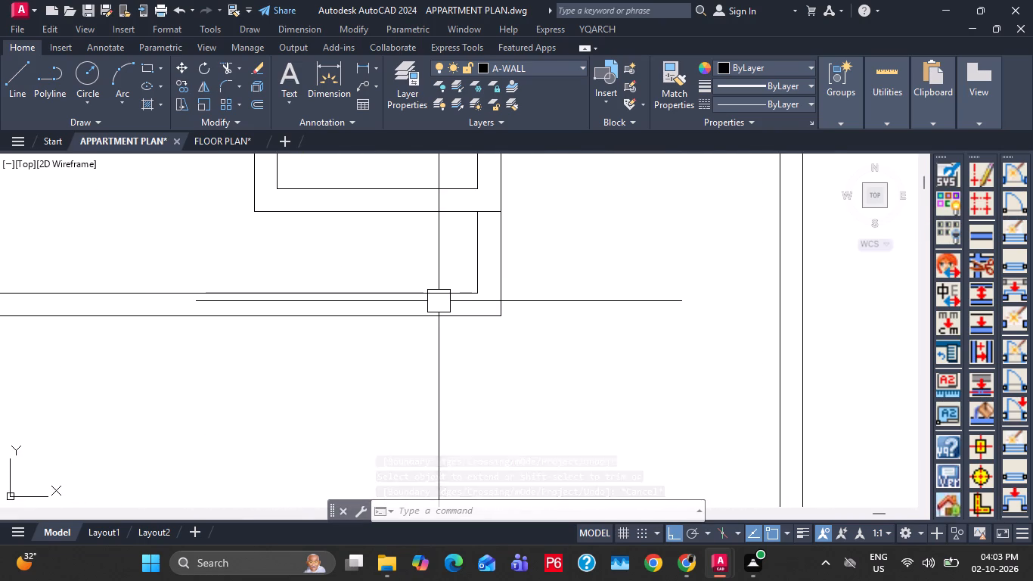
pyautogui.write('EX')
pyautogui.press('space')
pyautogui.click(446, 299)
pyautogui.press('Escape')
pyautogui.press('Escape')
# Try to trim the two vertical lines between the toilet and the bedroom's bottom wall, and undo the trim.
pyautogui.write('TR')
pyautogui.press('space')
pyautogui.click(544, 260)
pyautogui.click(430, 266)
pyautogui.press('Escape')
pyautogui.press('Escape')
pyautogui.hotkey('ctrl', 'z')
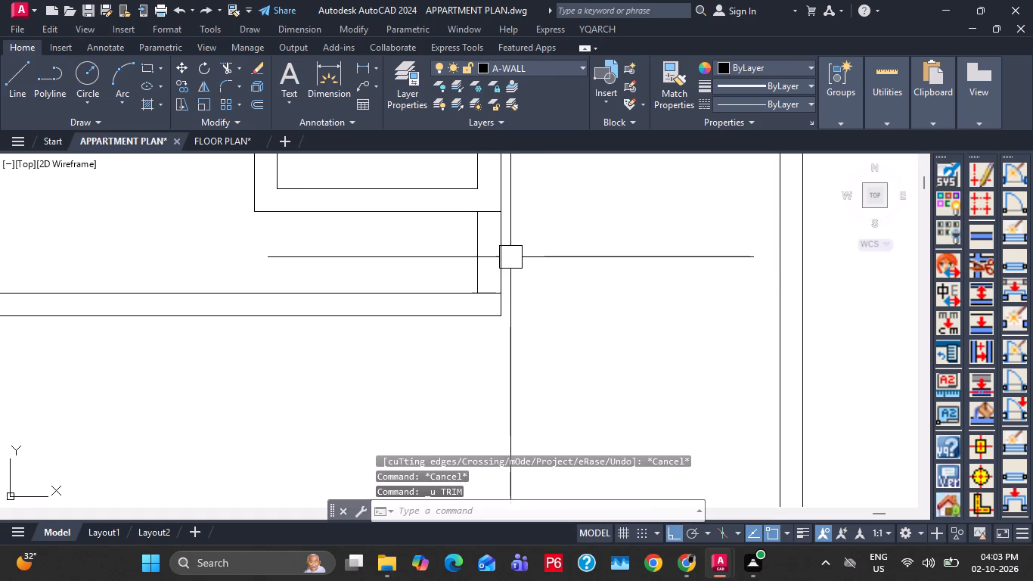
# Shorten the outer vertical line by stretching its lower end up to the upper line of the bedroom's bottom wall.
pyautogui.moveTo(513, 253); pyautogui.dragTo(497, 253)
pyautogui.click(457, 256)
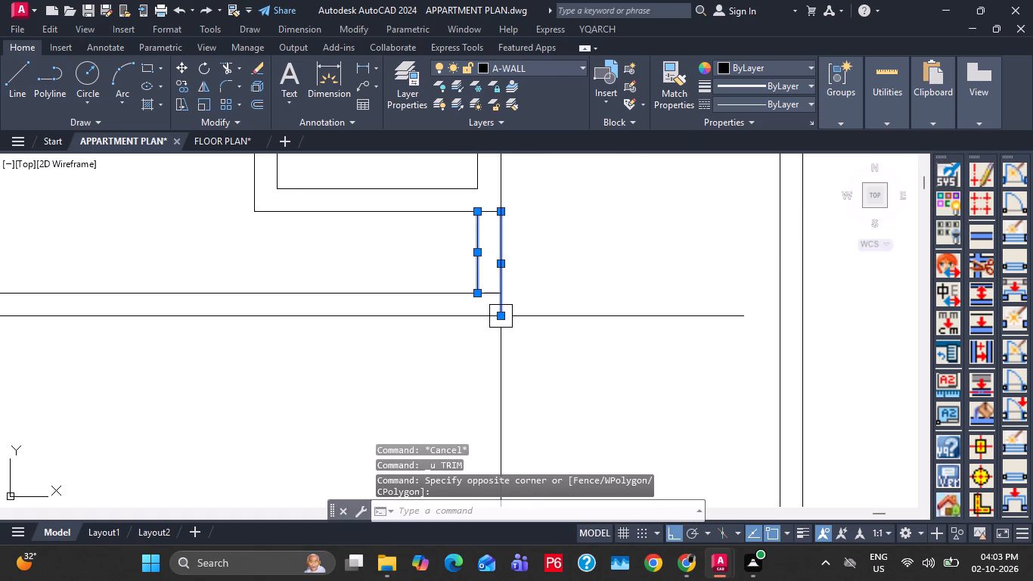
pyautogui.click(505, 317)
pyautogui.click(500, 319)
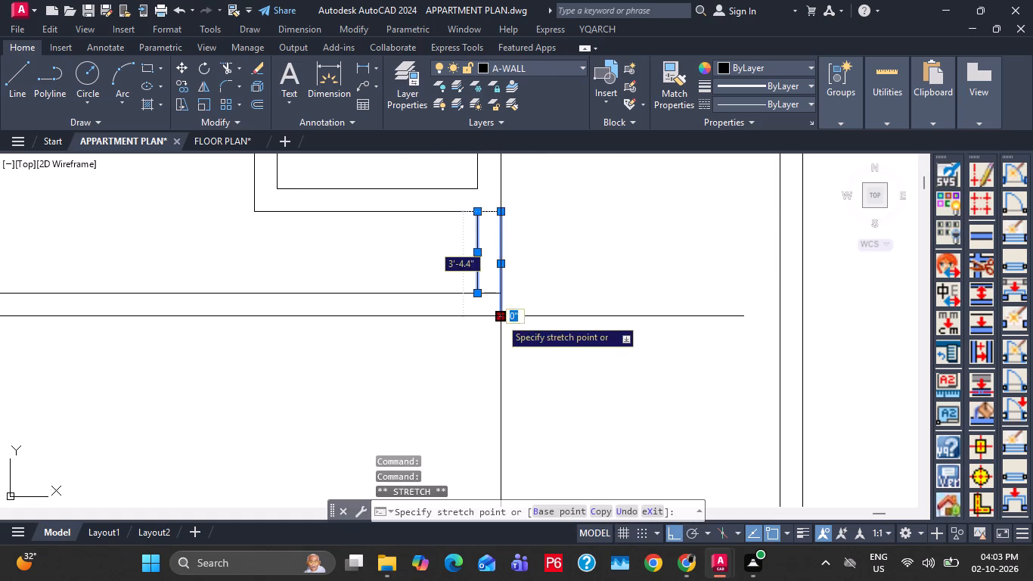
pyautogui.click(502, 293)
pyautogui.press('Escape')
pyautogui.press('Escape')
# Draw a short vertical line closing the east end of the bedroom's bottom wall.
pyautogui.press('l')
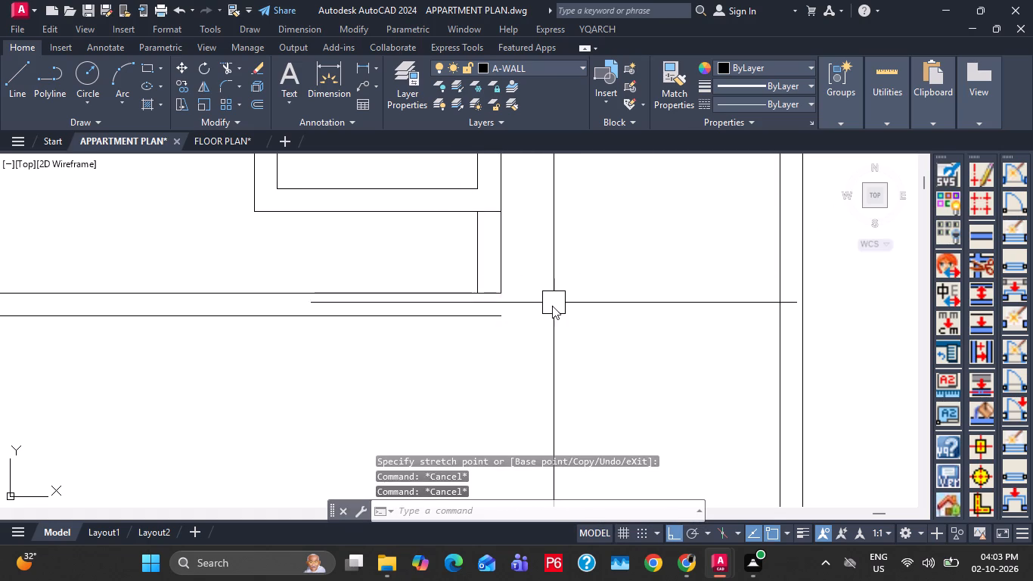
pyautogui.press('space')
pyautogui.click(497, 294)
pyautogui.click(500, 318)
pyautogui.press('Escape')
# Load the ACAD_ISO02W100 dashed linetype into the drawing.
pyautogui.moveTo(543, 256); pyautogui.dragTo(530, 256)
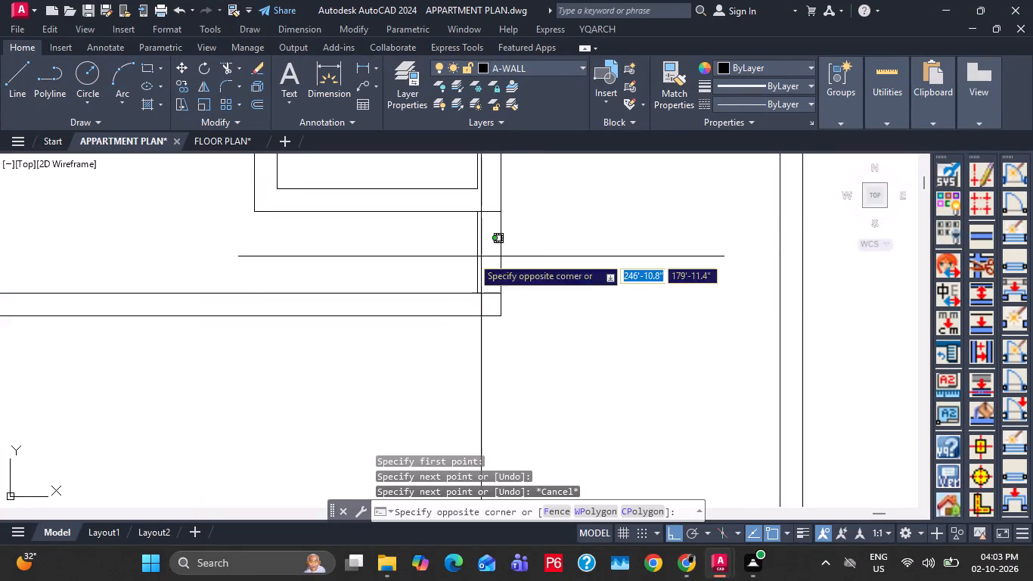
pyautogui.click(460, 256)
pyautogui.click(776, 104)
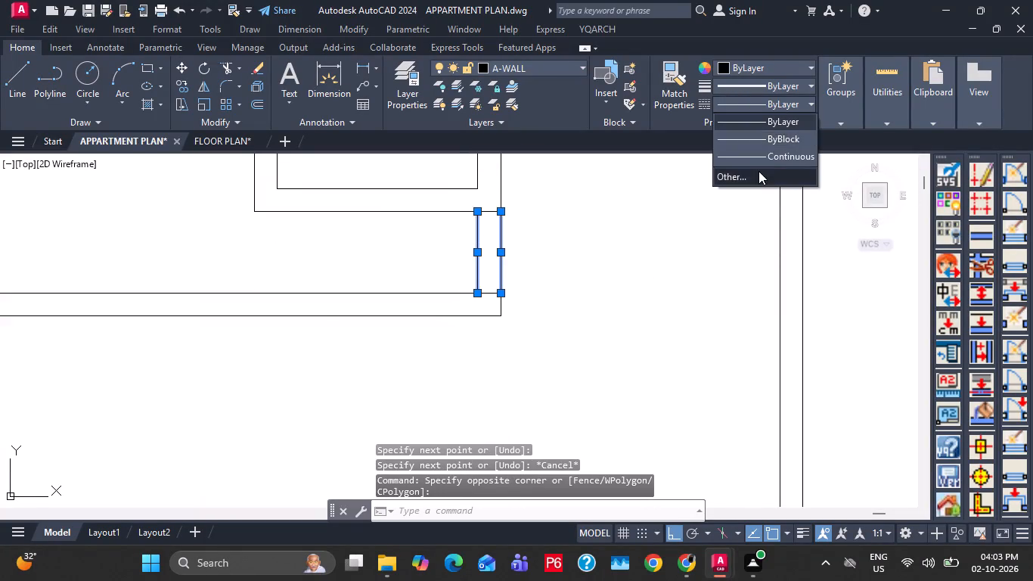
pyautogui.click(758, 171)
pyautogui.click(635, 148)
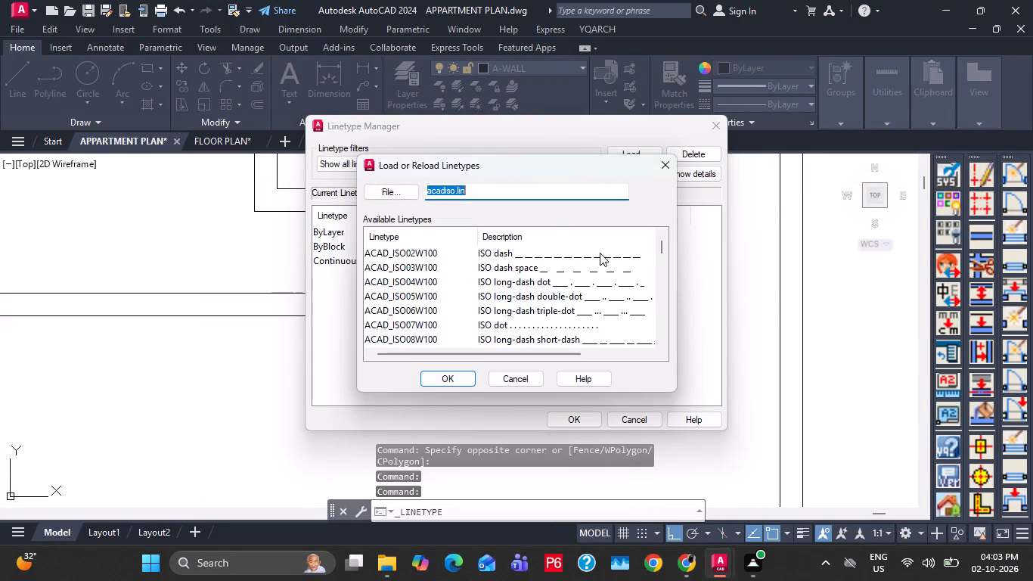
pyautogui.click(598, 254)
pyautogui.click(454, 375)
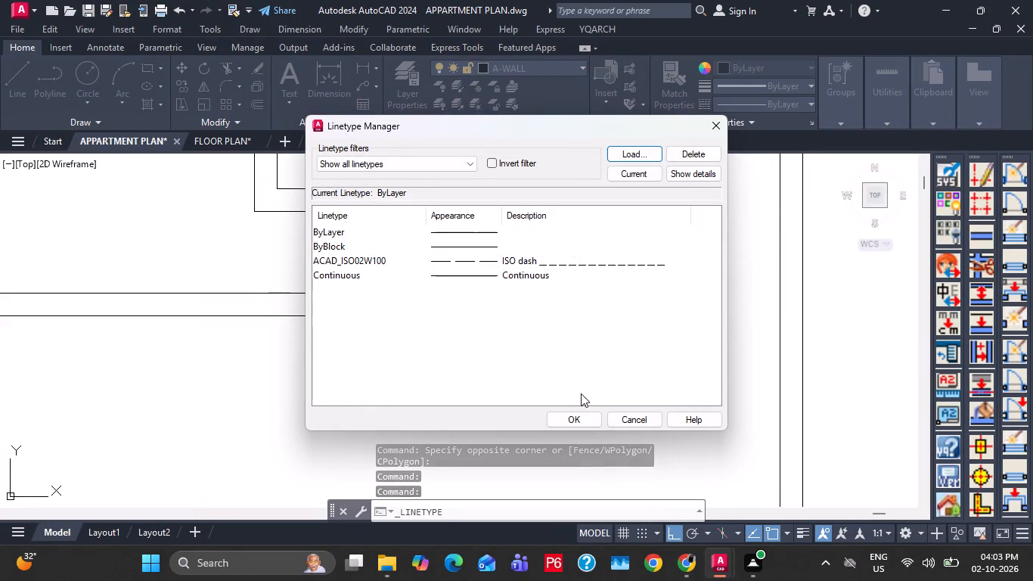
pyautogui.click(579, 419)
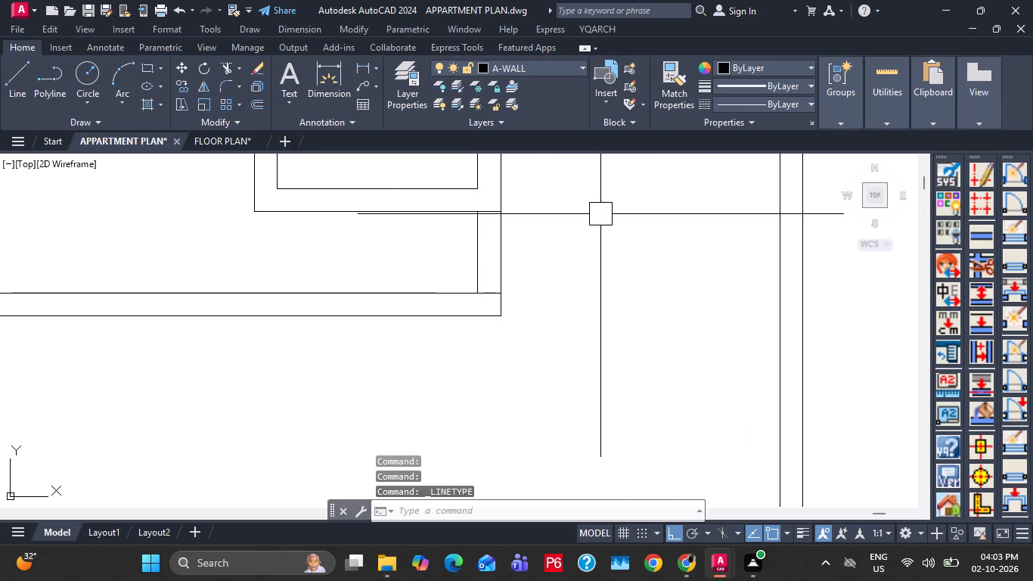
# Assign the ACAD_ISO02W100 linetype to the two vertical lines between the toilet and the bedroom's bottom wall.
pyautogui.click(541, 251)
pyautogui.click(464, 255)
pyautogui.click(815, 102)
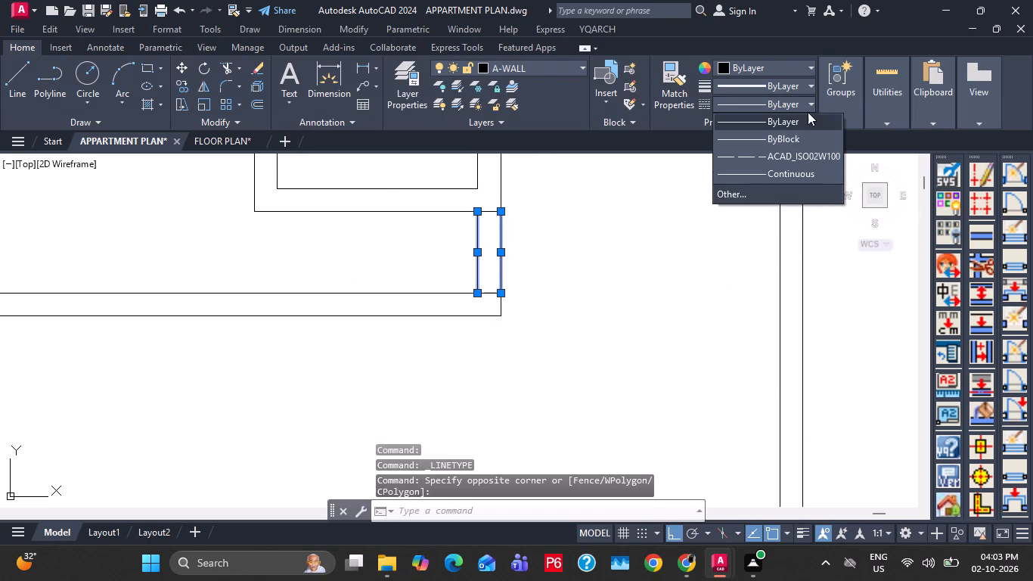
pyautogui.click(796, 154)
pyautogui.press('Escape')
pyautogui.press('Escape')
pyautogui.scroll(-2, 646, 301)
pyautogui.moveTo(647, 308); pyautogui.dragTo(659, 318, button='middle')
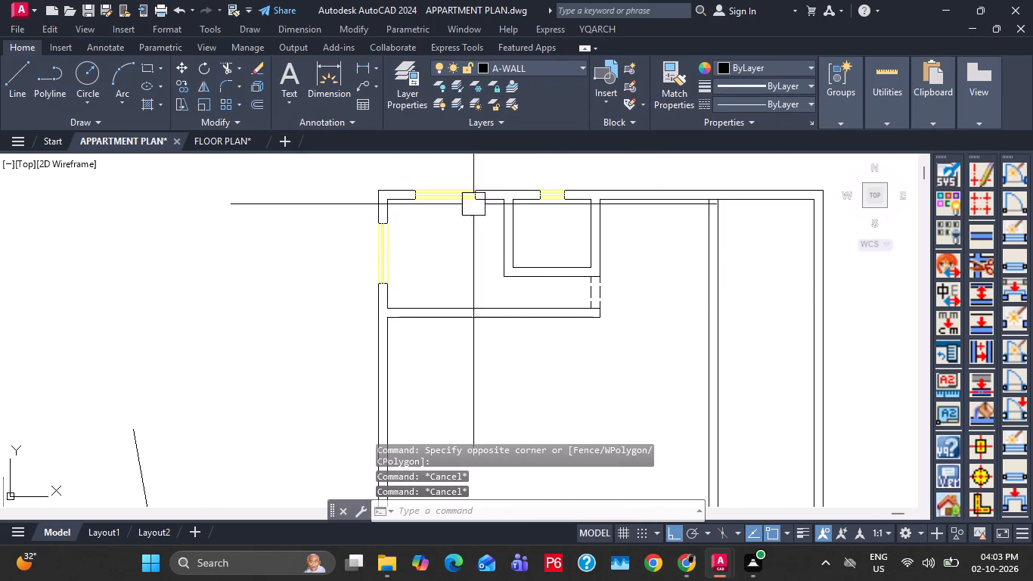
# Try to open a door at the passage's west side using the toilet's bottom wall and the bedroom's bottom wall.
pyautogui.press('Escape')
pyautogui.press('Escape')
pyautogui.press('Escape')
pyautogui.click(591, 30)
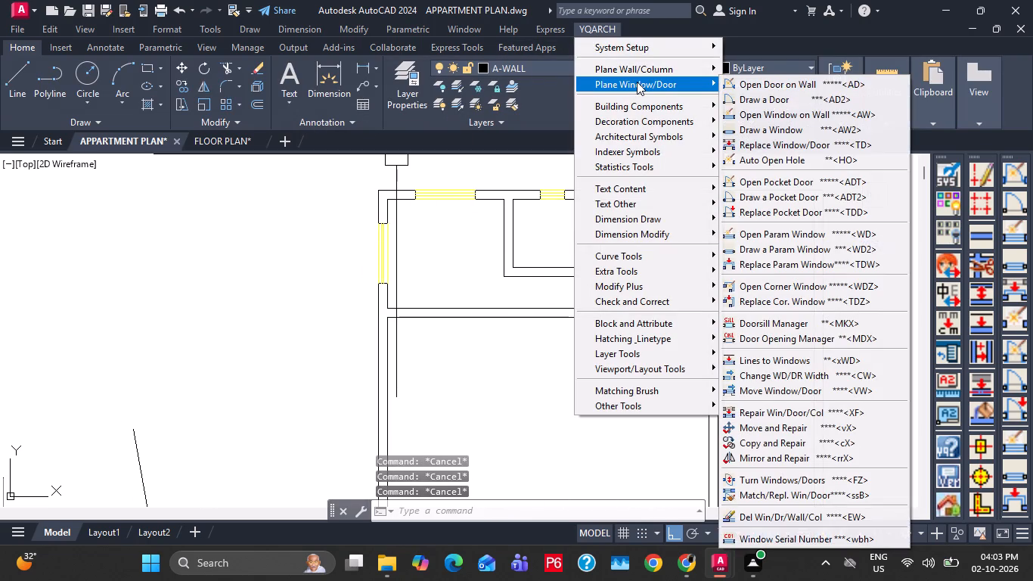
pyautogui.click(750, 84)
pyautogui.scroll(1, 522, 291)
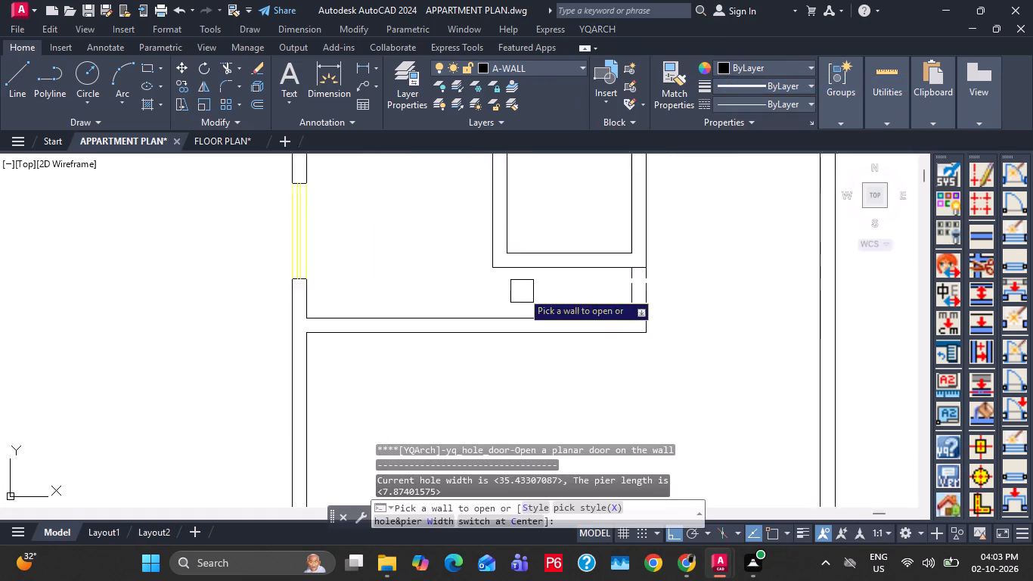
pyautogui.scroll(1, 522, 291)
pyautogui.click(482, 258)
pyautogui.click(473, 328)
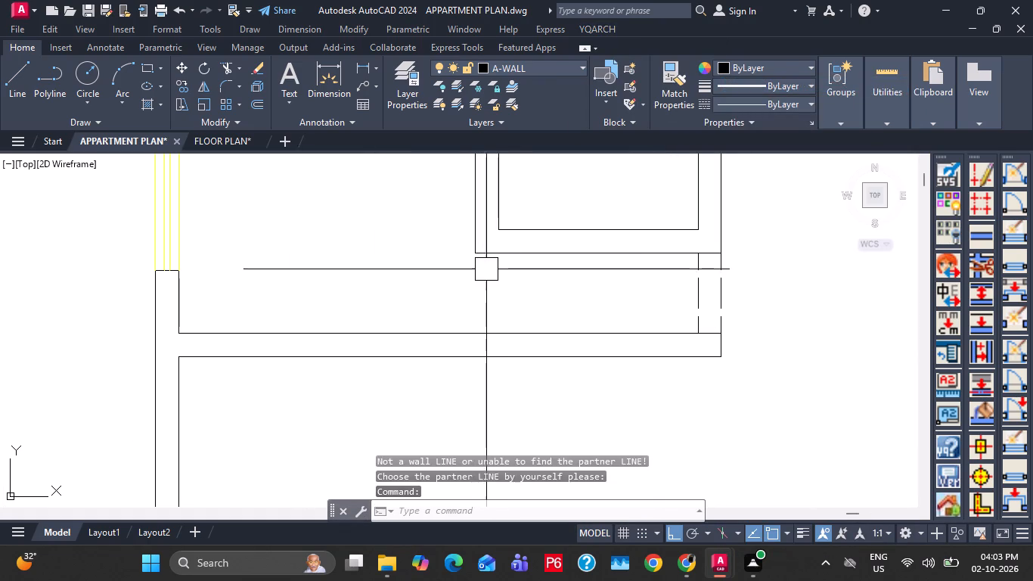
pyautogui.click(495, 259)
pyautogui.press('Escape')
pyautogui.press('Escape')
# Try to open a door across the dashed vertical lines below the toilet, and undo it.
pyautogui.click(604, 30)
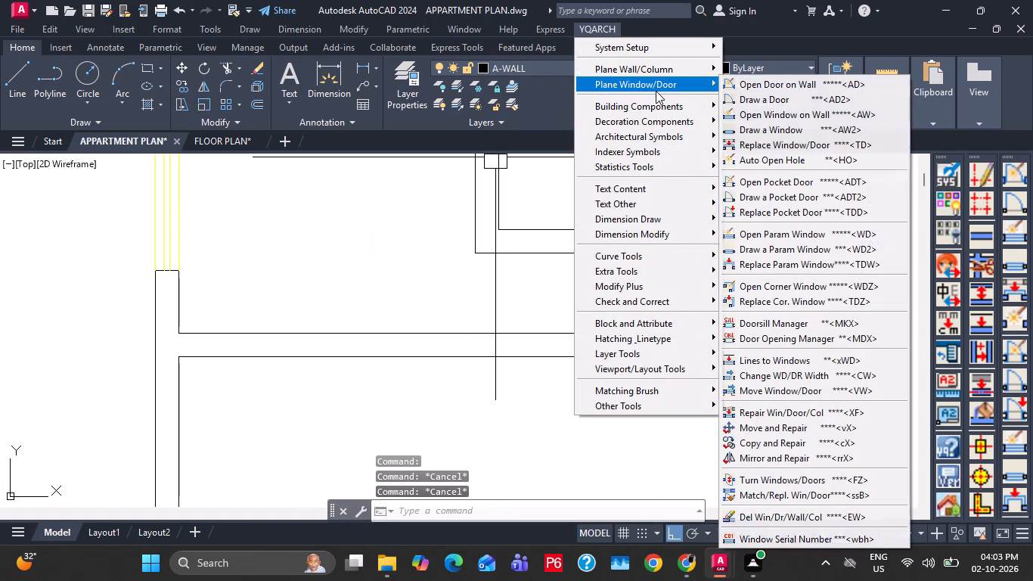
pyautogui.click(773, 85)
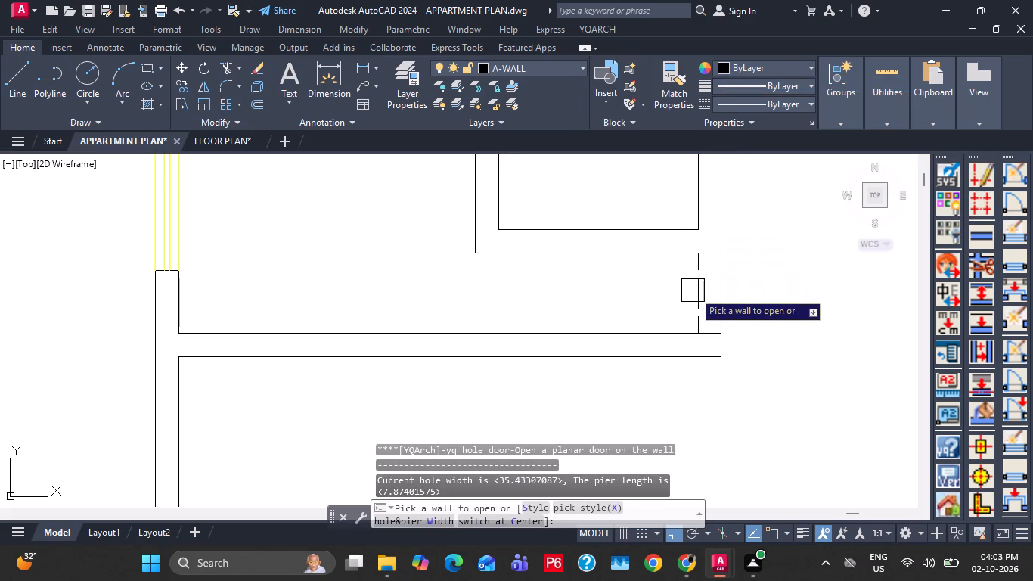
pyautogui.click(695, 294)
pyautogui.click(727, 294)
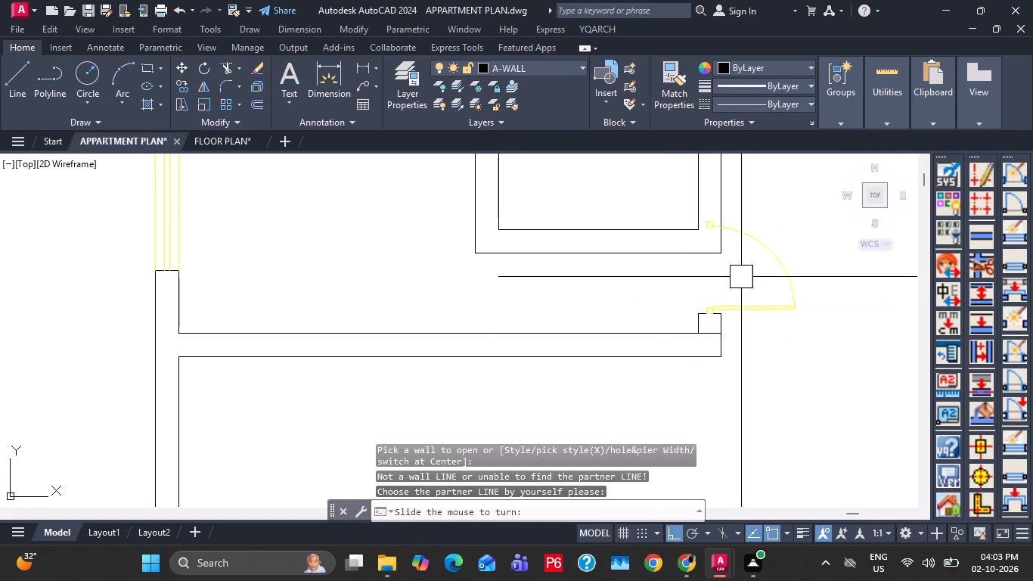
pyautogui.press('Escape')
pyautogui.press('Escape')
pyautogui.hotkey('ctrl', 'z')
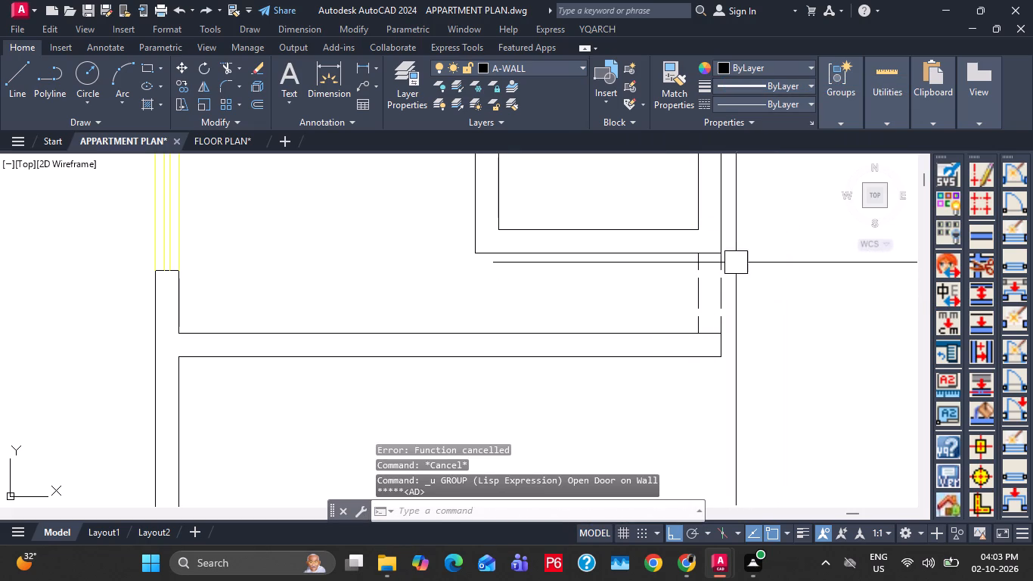
# Draw a vertical line from the toilet's southwest outer corner down to the upper line of the bedroom's bottom wall.
pyautogui.press('l')
pyautogui.press('space')
pyautogui.click(472, 249)
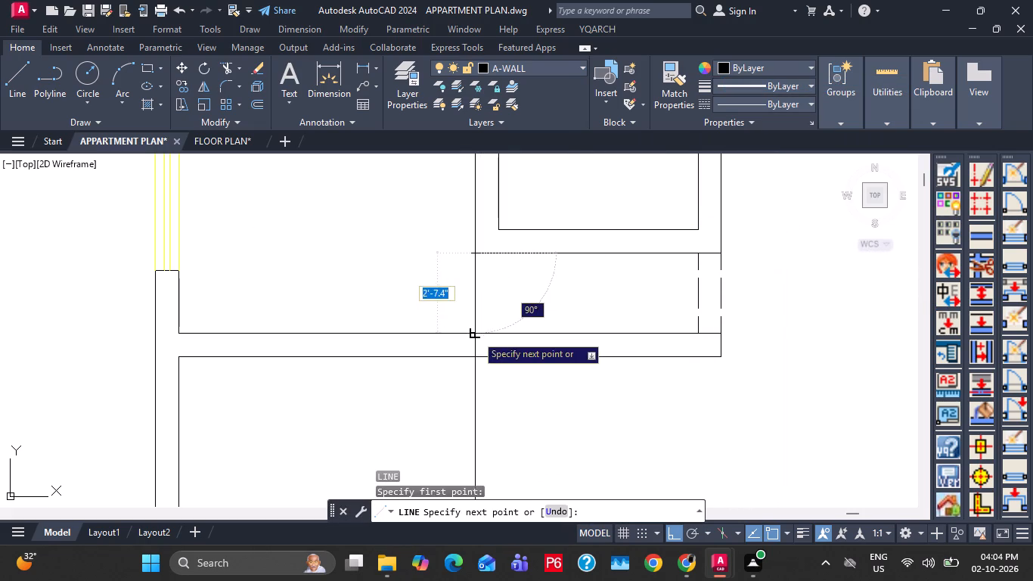
pyautogui.click(476, 335)
pyautogui.press('Escape')
pyautogui.press('Escape')
# Offset the new vertical line 9" to the east to form a wall across the passage.
pyautogui.press('o')
pyautogui.press('space')
pyautogui.write('9"')
pyautogui.press('Return')
pyautogui.click(479, 299)
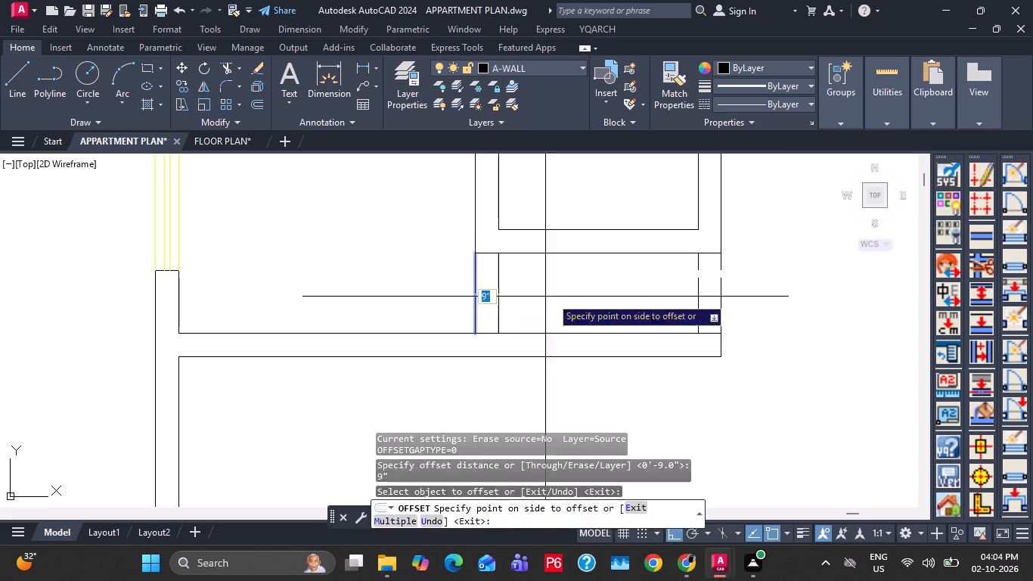
pyautogui.click(551, 297)
pyautogui.press('Escape')
pyautogui.press('Escape')
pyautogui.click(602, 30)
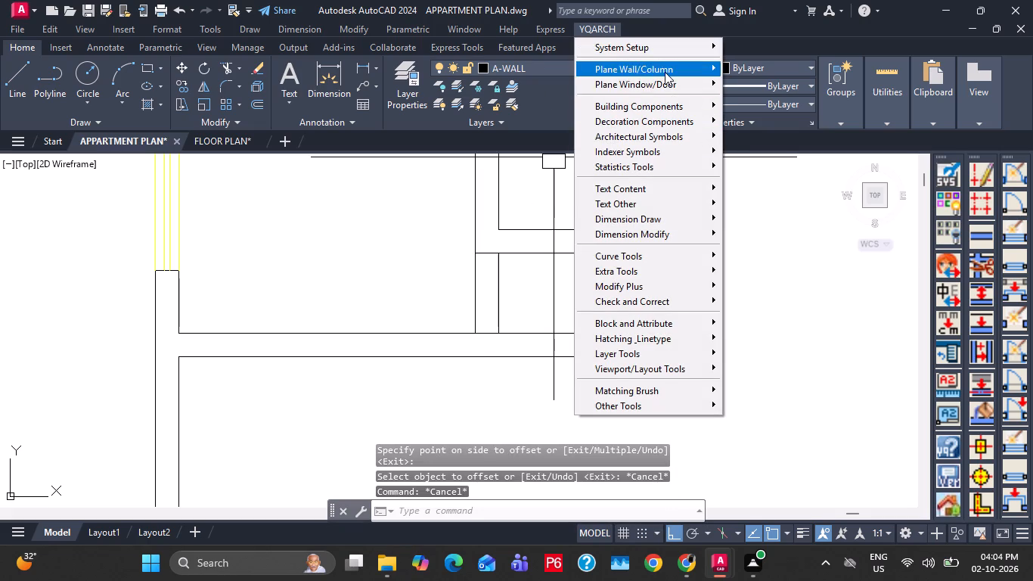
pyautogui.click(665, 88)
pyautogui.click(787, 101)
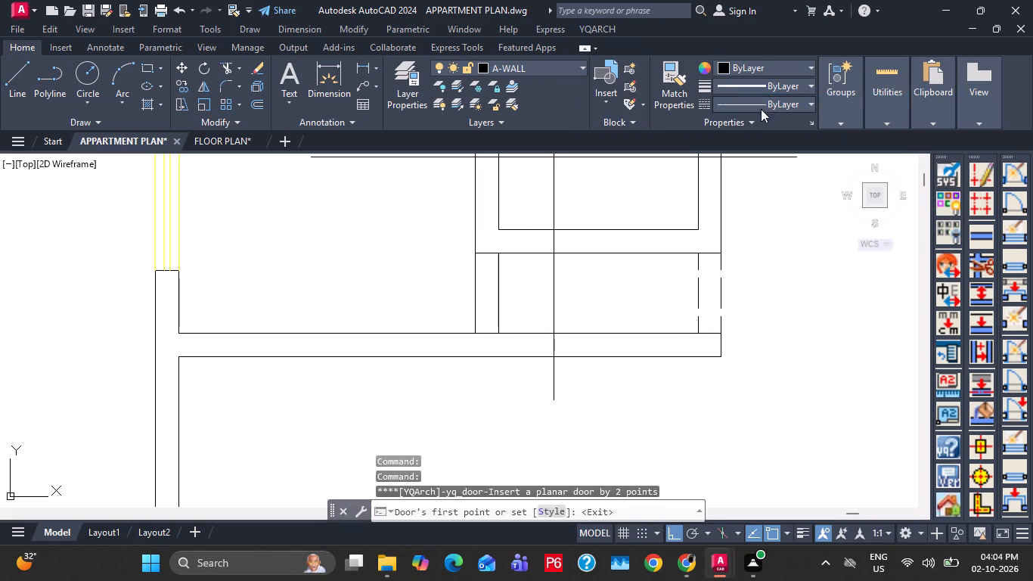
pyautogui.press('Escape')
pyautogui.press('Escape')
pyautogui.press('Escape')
# Open a door on the new vertical wall below the toilet's southwest corner, swinging west into the bedroom.
pyautogui.click(594, 32)
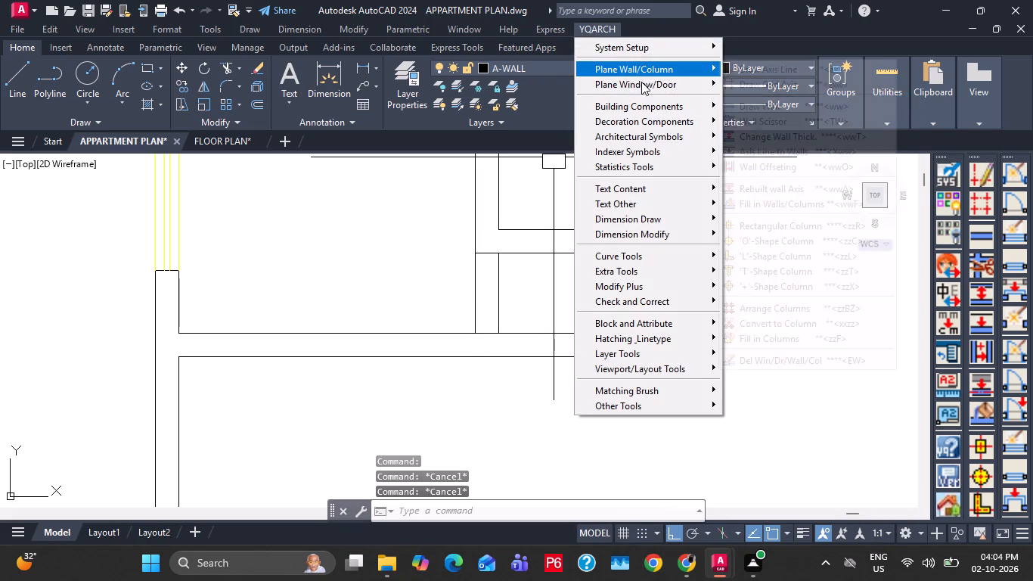
pyautogui.click(641, 82)
pyautogui.click(757, 85)
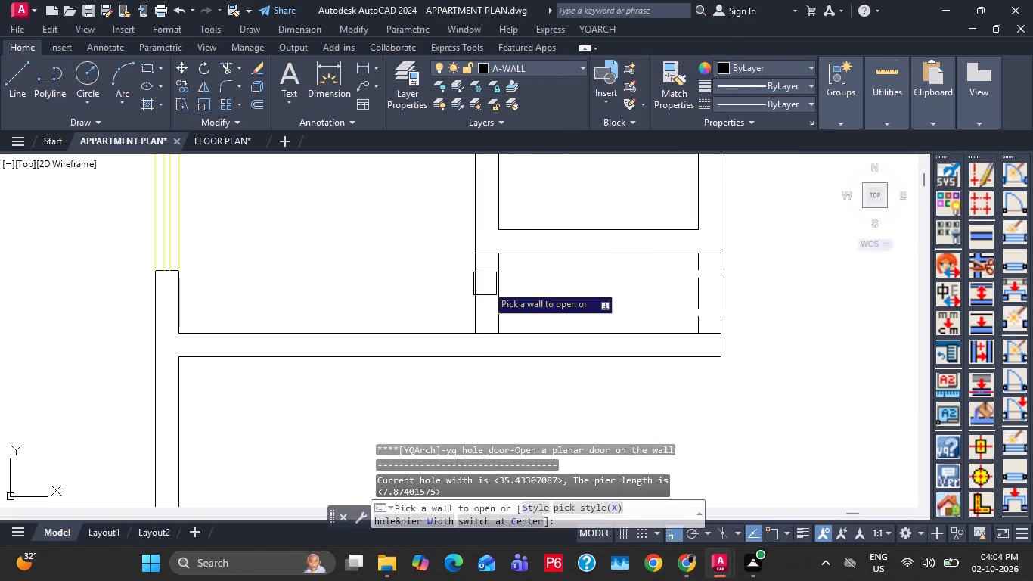
pyautogui.click(507, 294)
pyautogui.click(501, 301)
pyautogui.click(481, 301)
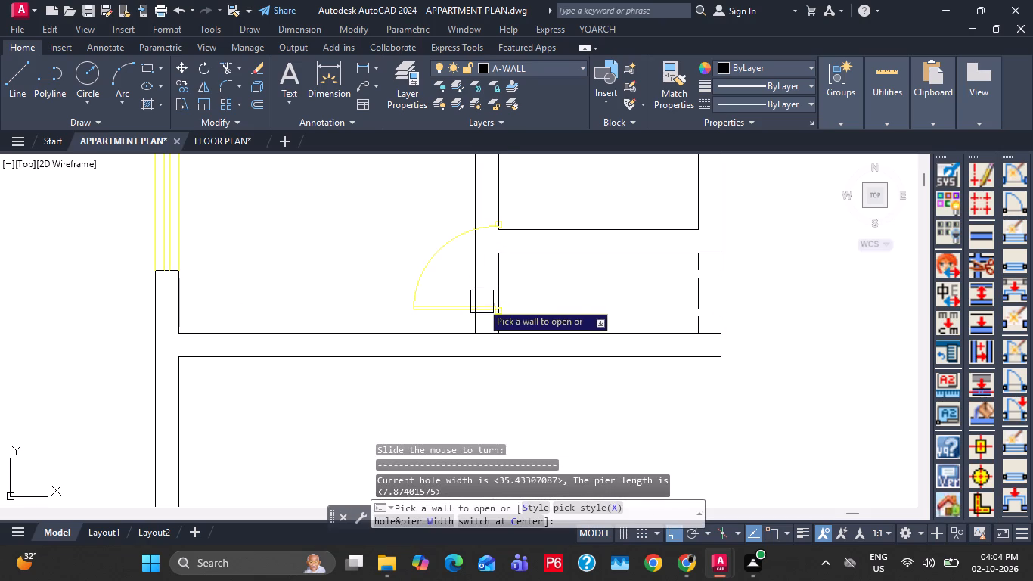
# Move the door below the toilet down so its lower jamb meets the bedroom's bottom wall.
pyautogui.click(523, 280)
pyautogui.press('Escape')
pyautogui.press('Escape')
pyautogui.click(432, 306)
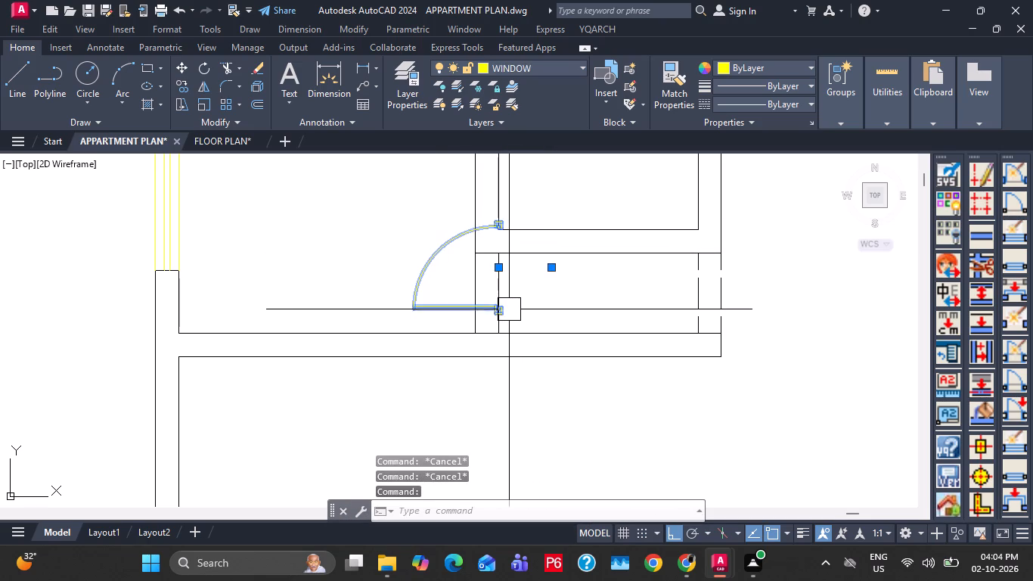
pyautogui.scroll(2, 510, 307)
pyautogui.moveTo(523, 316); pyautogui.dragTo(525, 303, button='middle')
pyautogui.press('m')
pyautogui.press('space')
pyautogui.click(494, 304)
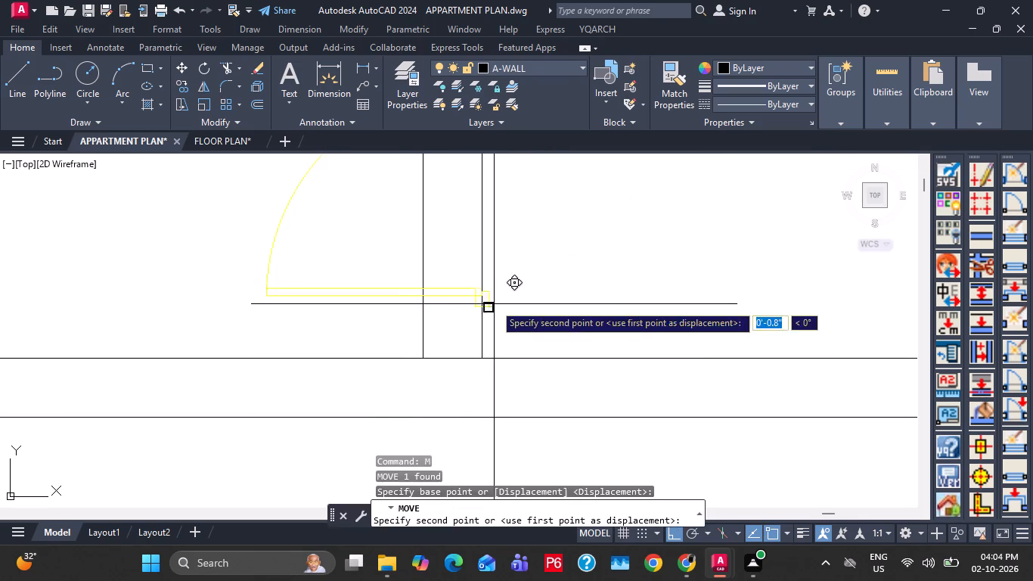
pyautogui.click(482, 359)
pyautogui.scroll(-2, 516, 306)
# Erase the door in the passage wall below the toilet.
pyautogui.click(442, 290)
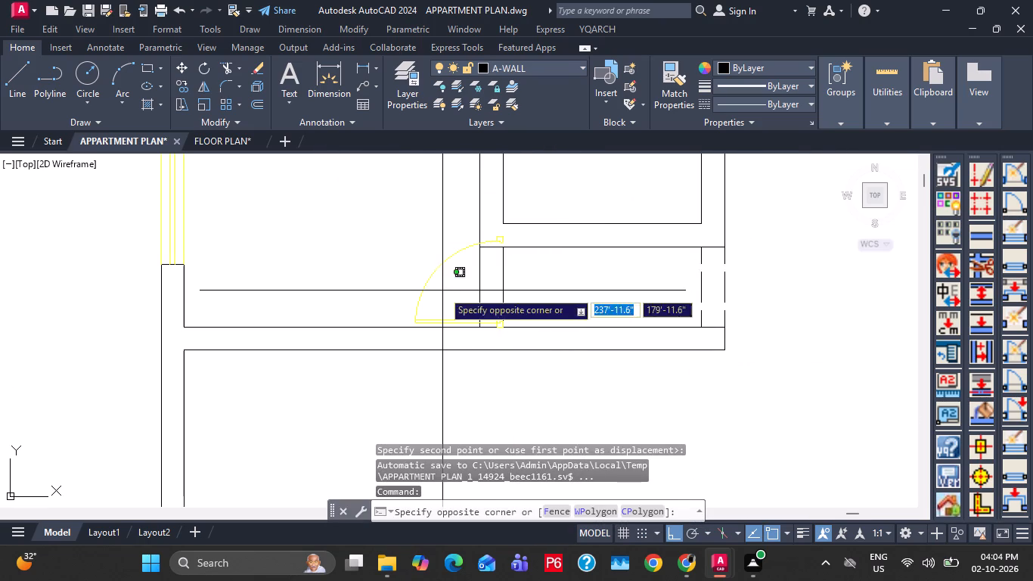
pyautogui.click(389, 284)
pyautogui.press('Delete')
# Open a door with hole width 29.52755906 on the passage wall below the toilet, hinged at the north and swinging west into the bedroom.
pyautogui.click(590, 26)
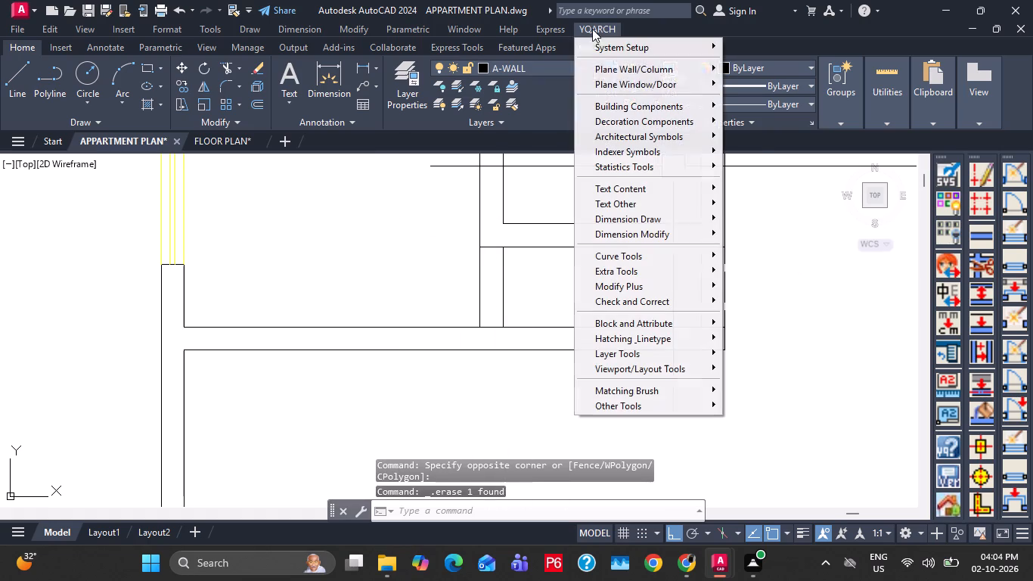
pyautogui.click(648, 83)
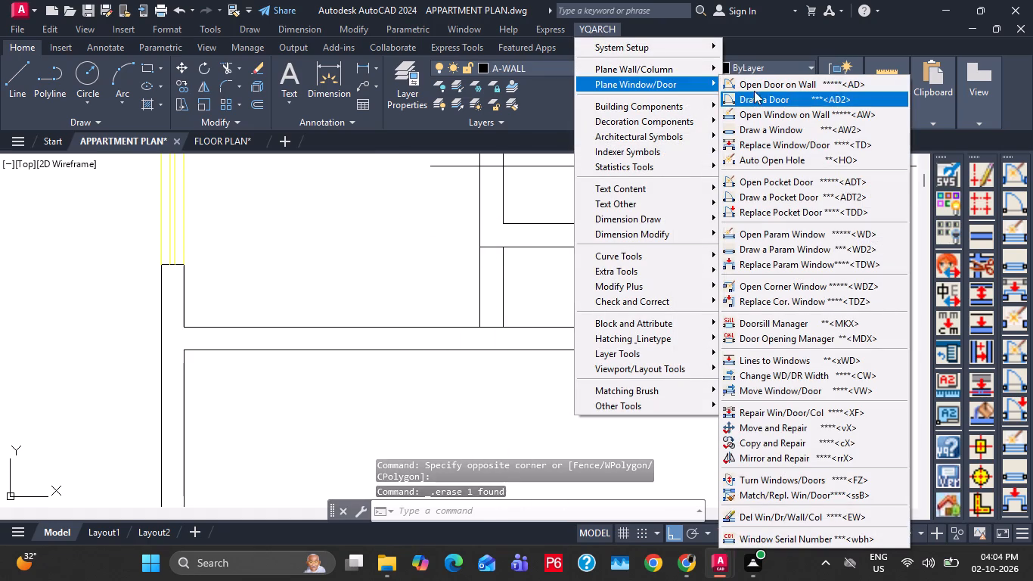
pyautogui.click(757, 87)
pyautogui.click(435, 521)
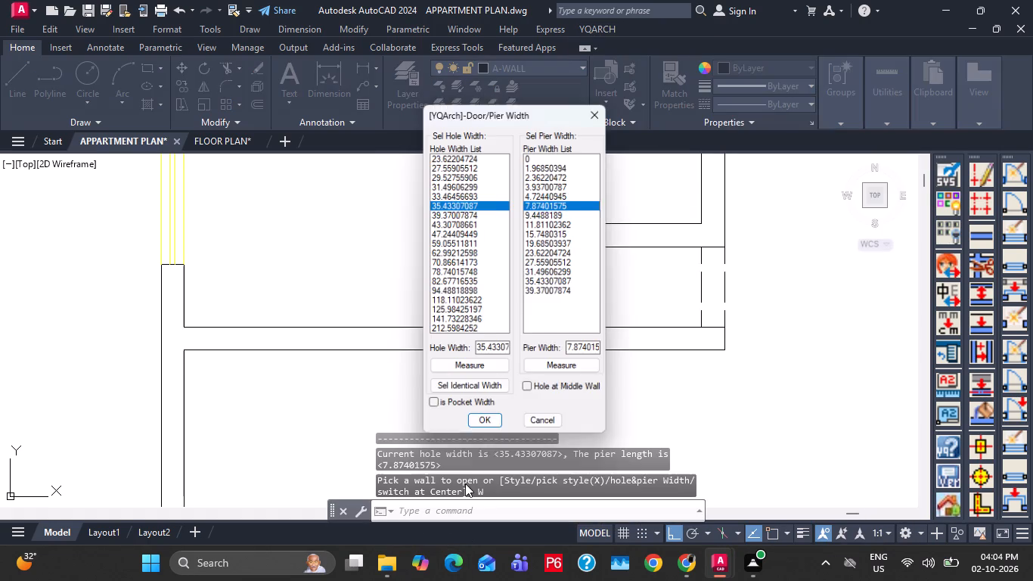
pyautogui.click(473, 192)
pyautogui.click(471, 179)
pyautogui.click(468, 169)
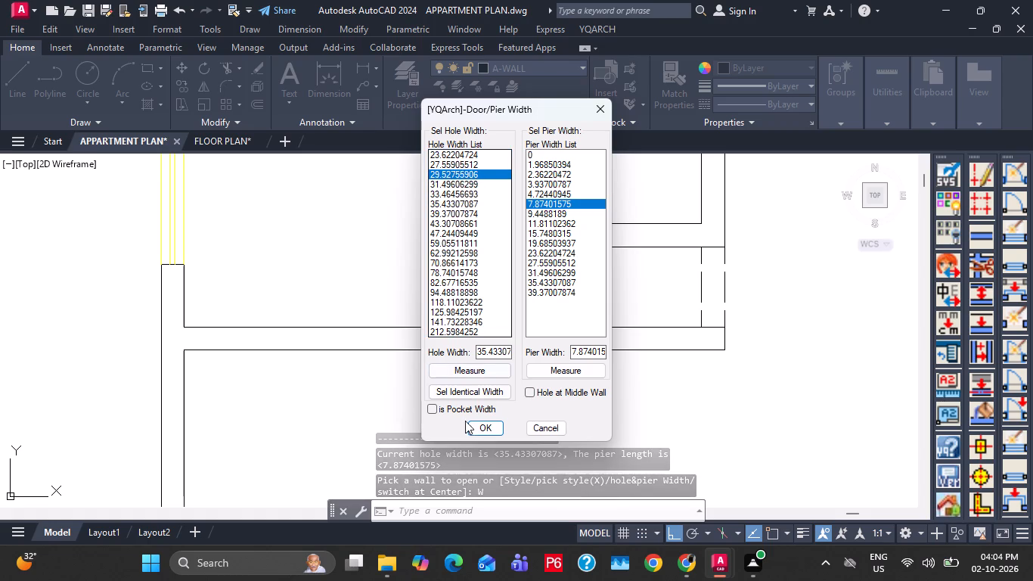
pyautogui.click(478, 423)
pyautogui.click(497, 284)
pyautogui.click(480, 290)
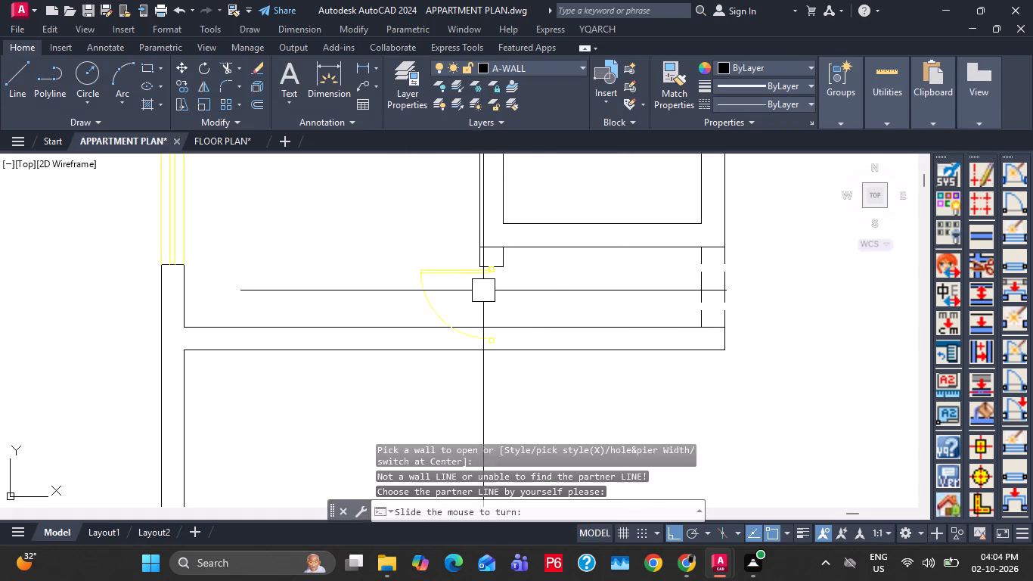
pyautogui.click(455, 274)
pyautogui.scroll(2, 464, 272)
pyautogui.press('Escape')
pyautogui.press('Escape')
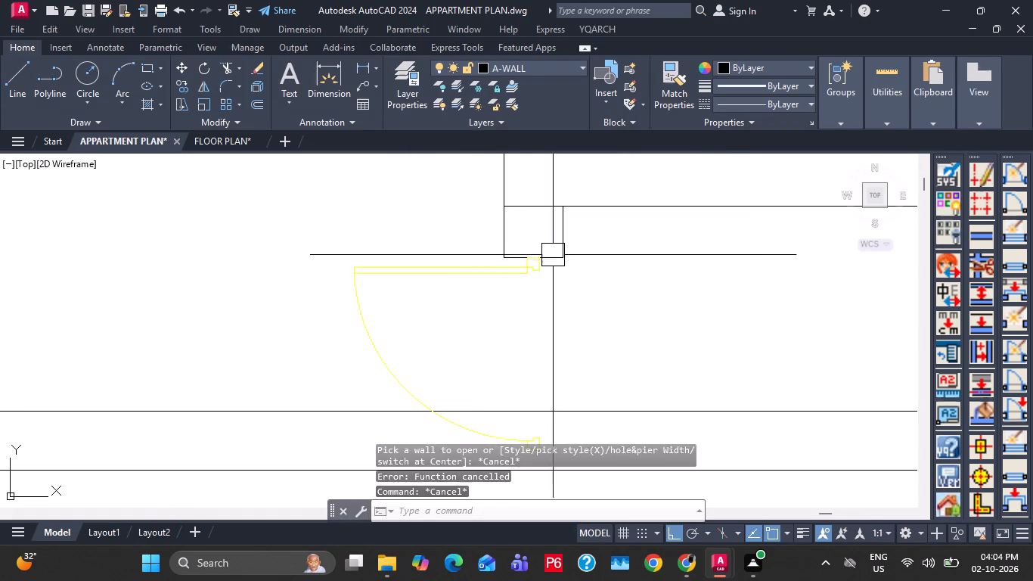
# Move the new door up and east so its upper jamb meets the toilet wall at the passage wall's east line.
pyautogui.click(500, 274)
pyautogui.press('m')
pyautogui.press('space')
pyautogui.click(542, 254)
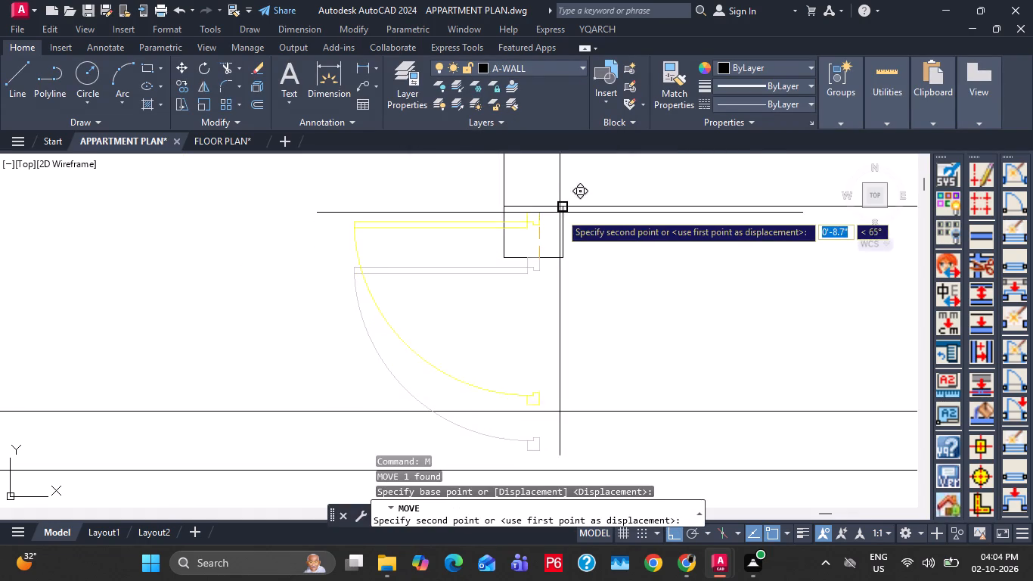
pyautogui.click(564, 209)
# Move the three-line wall stub above the door down to the corner of the door's lower jamb.
pyautogui.moveTo(591, 245); pyautogui.dragTo(582, 245)
pyautogui.click(473, 265)
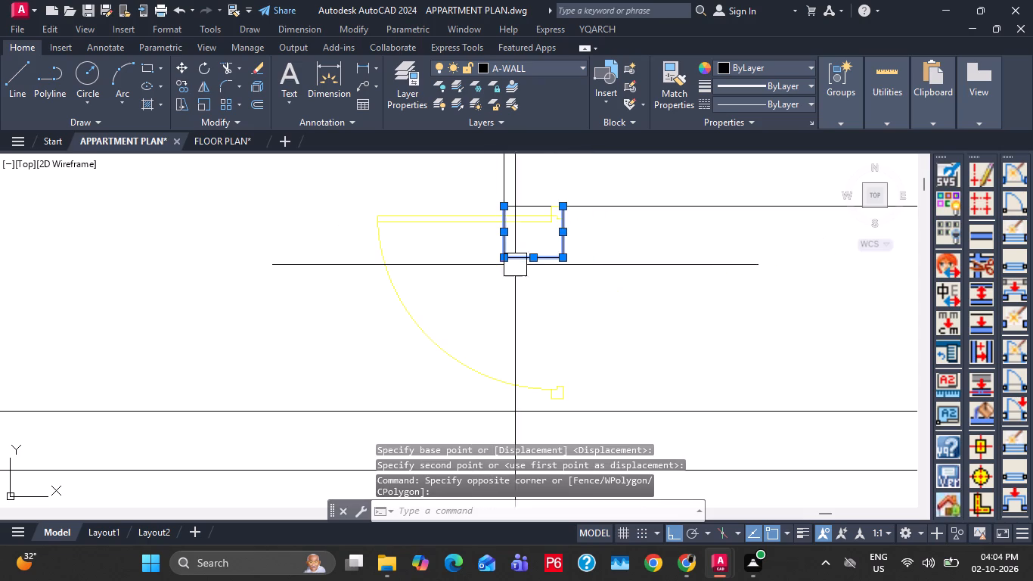
pyautogui.write('M')
pyautogui.press('space')
pyautogui.click(566, 204)
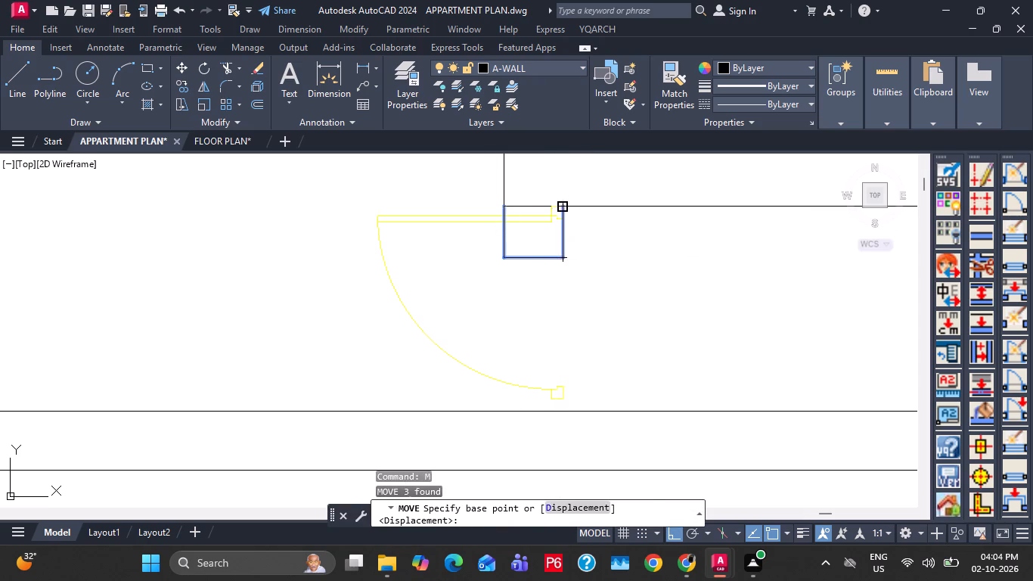
pyautogui.click(564, 402)
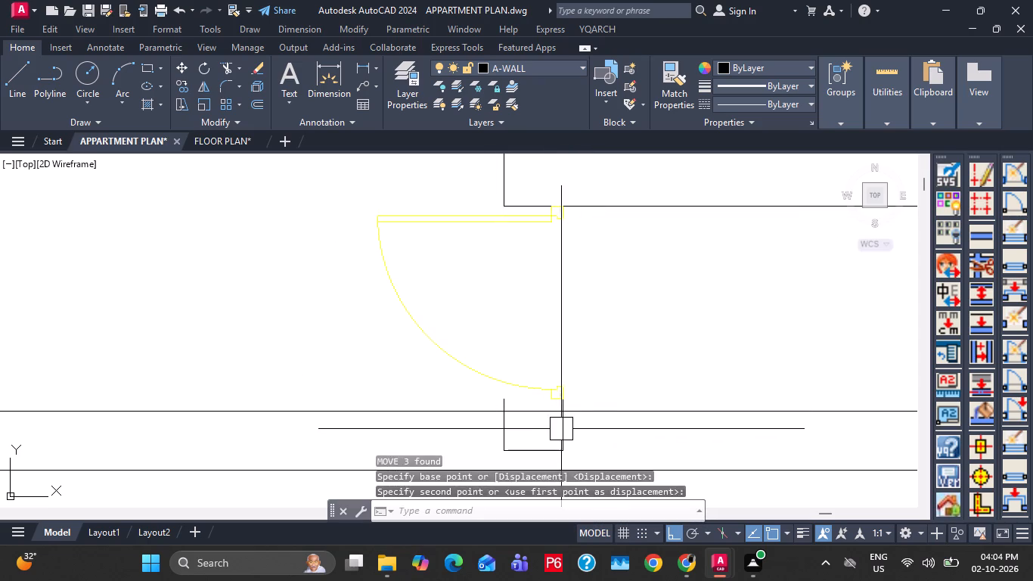
# Move the stub's horizontal end line up to its top, against the door's lower jamb.
pyautogui.press('Escape')
pyautogui.moveTo(560, 430); pyautogui.dragTo(572, 366, button='middle')
pyautogui.scroll(2, 557, 365)
pyautogui.scroll(1, 600, 310)
pyautogui.moveTo(561, 408); pyautogui.dragTo(562, 354, button='middle')
pyautogui.click(541, 446)
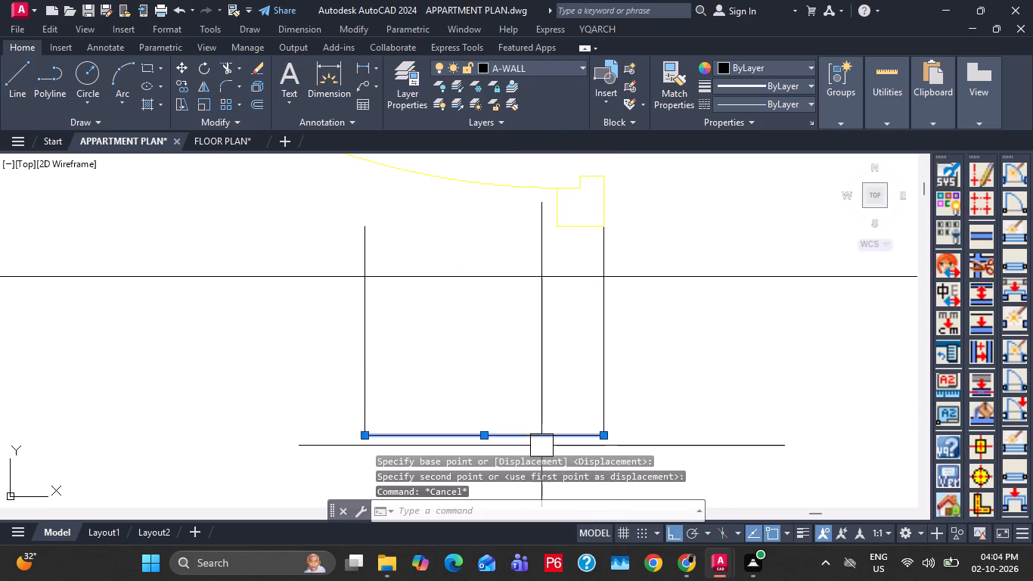
pyautogui.press('m')
pyautogui.press('space')
pyautogui.click(605, 439)
pyautogui.click(601, 228)
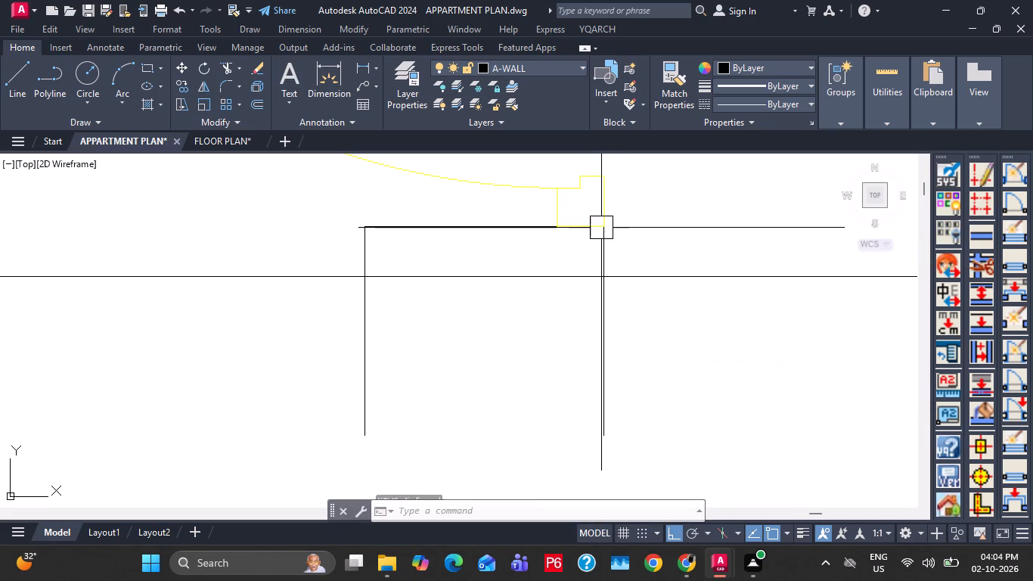
# Trim the stub's vertical lines below the bedroom's bottom wall line and the wall line between them.
pyautogui.press('Escape')
pyautogui.press('Escape')
pyautogui.write('TR')
pyautogui.press('space')
pyautogui.click(600, 356)
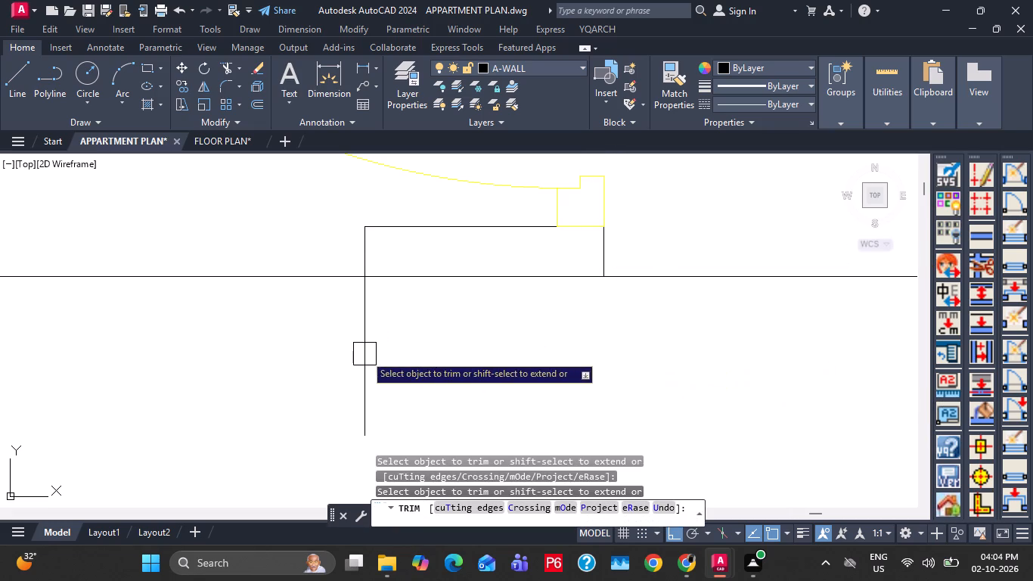
pyautogui.click(364, 354)
pyautogui.click(490, 281)
pyautogui.scroll(-2, 523, 278)
pyautogui.press('Escape')
pyautogui.scroll(-6, 533, 337)
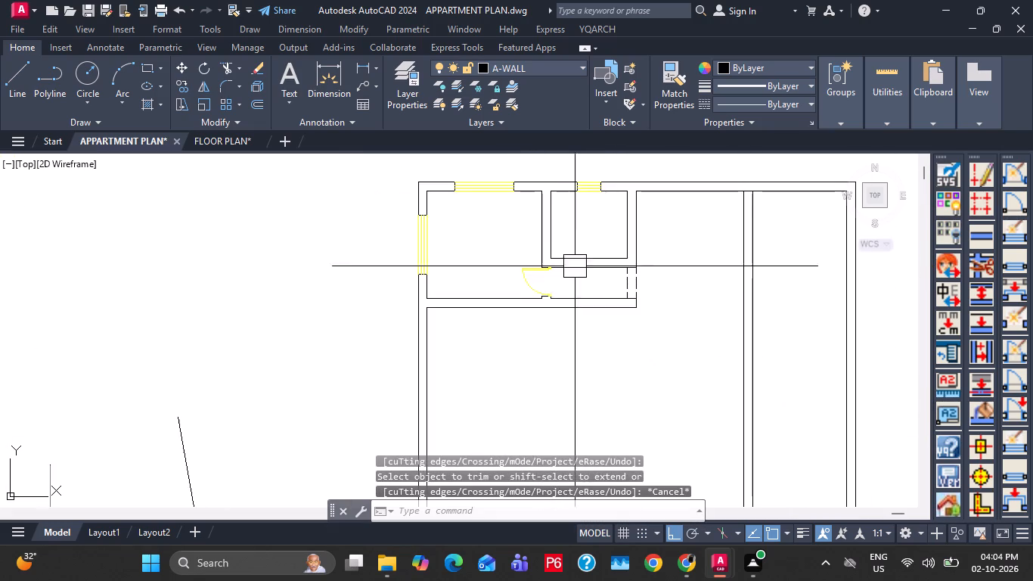
# Save the drawing.
pyautogui.moveTo(599, 227); pyautogui.dragTo(572, 253, button='middle')
pyautogui.press('Escape')
pyautogui.press('Escape')
pyautogui.hotkey('ctrl', 's')
# Examine the reference plan's balcony and east-side rooms and compare them with the drawn walls.
pyautogui.moveTo(529, 257); pyautogui.dragTo(521, 182, button='middle')
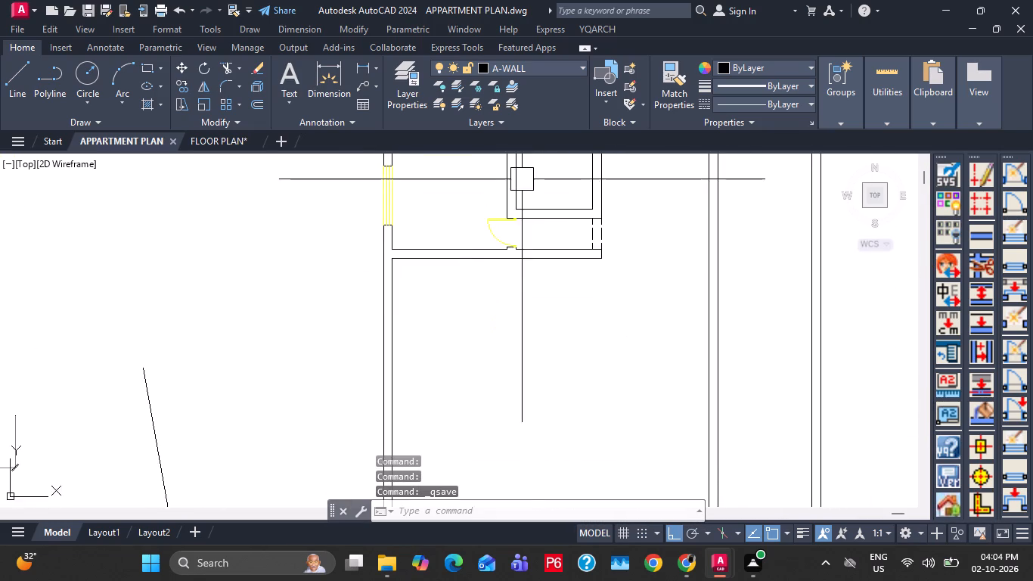
pyautogui.scroll(-2, 520, 212)
pyautogui.moveTo(555, 236); pyautogui.dragTo(550, 256, button='middle')
pyautogui.scroll(5, 420, 397)
pyautogui.scroll(-1, 585, 213)
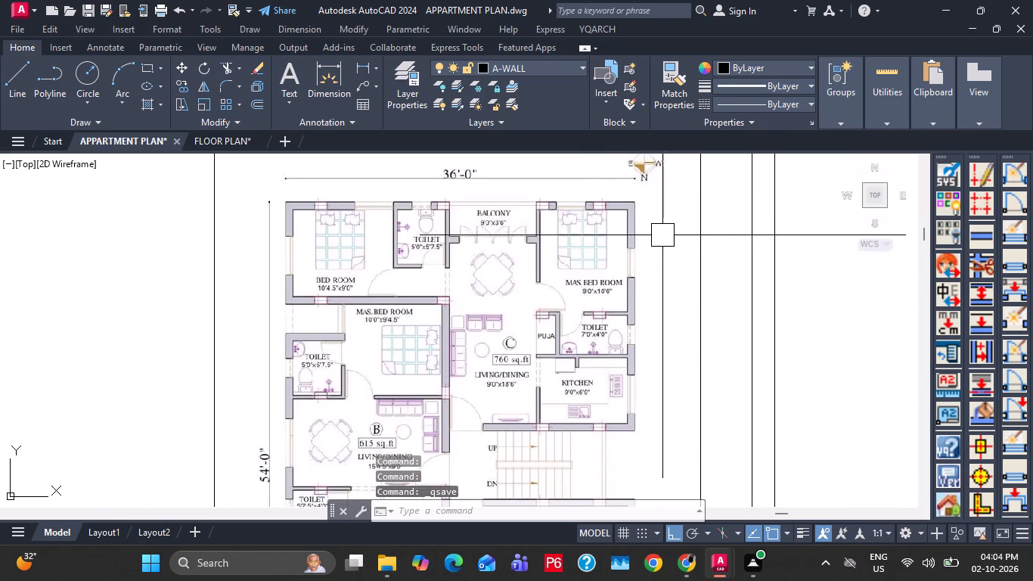
pyautogui.moveTo(689, 224); pyautogui.dragTo(482, 325, button='middle')
pyautogui.scroll(-2, 483, 284)
pyautogui.scroll(3, 461, 305)
pyautogui.scroll(-4, 427, 259)
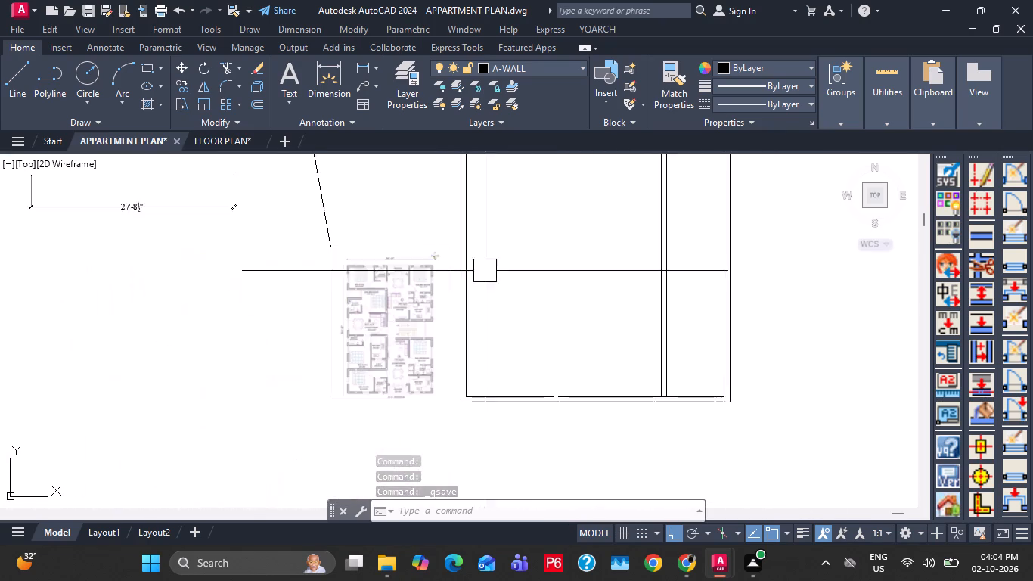
pyautogui.moveTo(597, 269); pyautogui.dragTo(502, 379, button='middle')
pyautogui.moveTo(563, 238); pyautogui.dragTo(569, 368, button='middle')
pyautogui.moveTo(581, 321); pyautogui.dragTo(580, 269, button='middle')
pyautogui.moveTo(582, 269); pyautogui.dragTo(597, 355, button='middle')
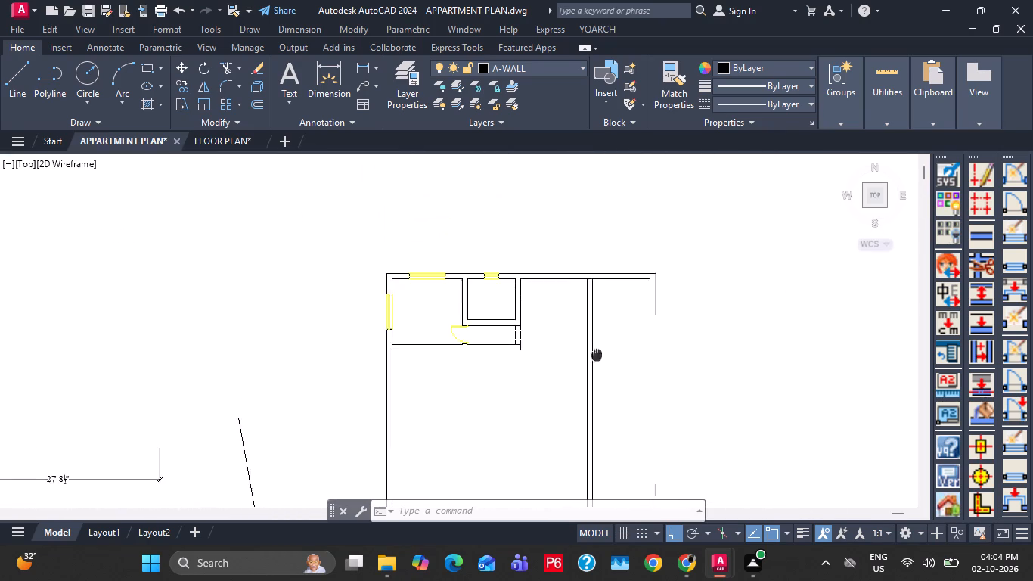
pyautogui.moveTo(597, 355); pyautogui.dragTo(591, 350, button='middle')
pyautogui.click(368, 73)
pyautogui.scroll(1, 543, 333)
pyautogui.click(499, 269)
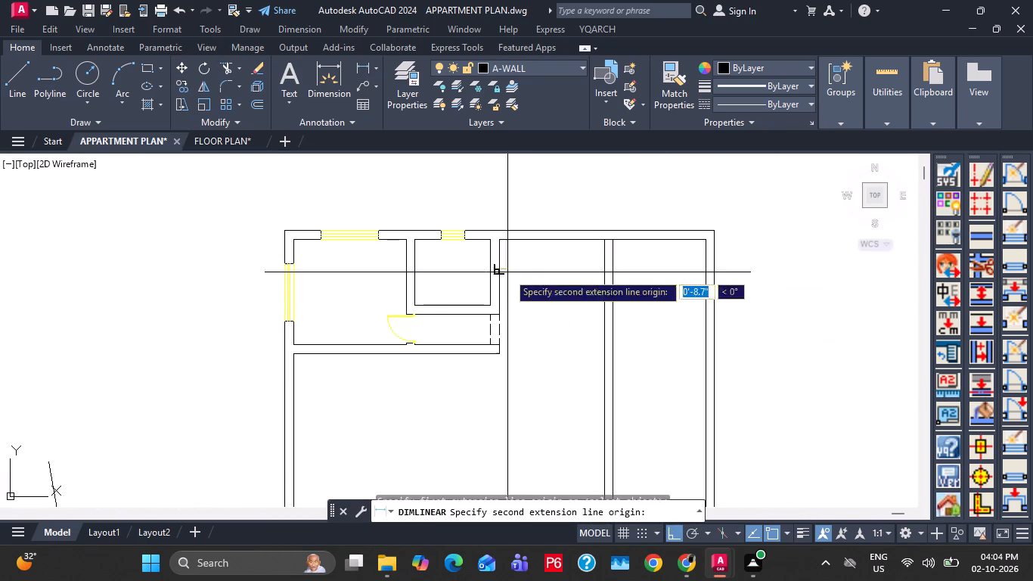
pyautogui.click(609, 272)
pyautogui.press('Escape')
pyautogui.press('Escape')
# Add a linear dimension for the clear width between the long eastern partition and the east outer wall.
pyautogui.click(367, 67)
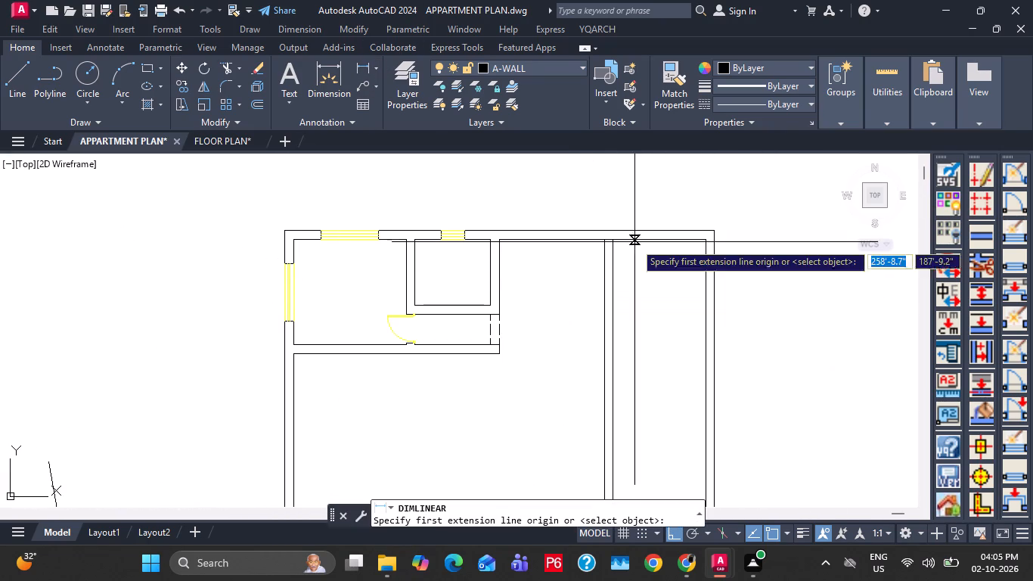
pyautogui.scroll(1, 637, 268)
pyautogui.click(601, 269)
pyautogui.moveTo(739, 266); pyautogui.dragTo(741, 278)
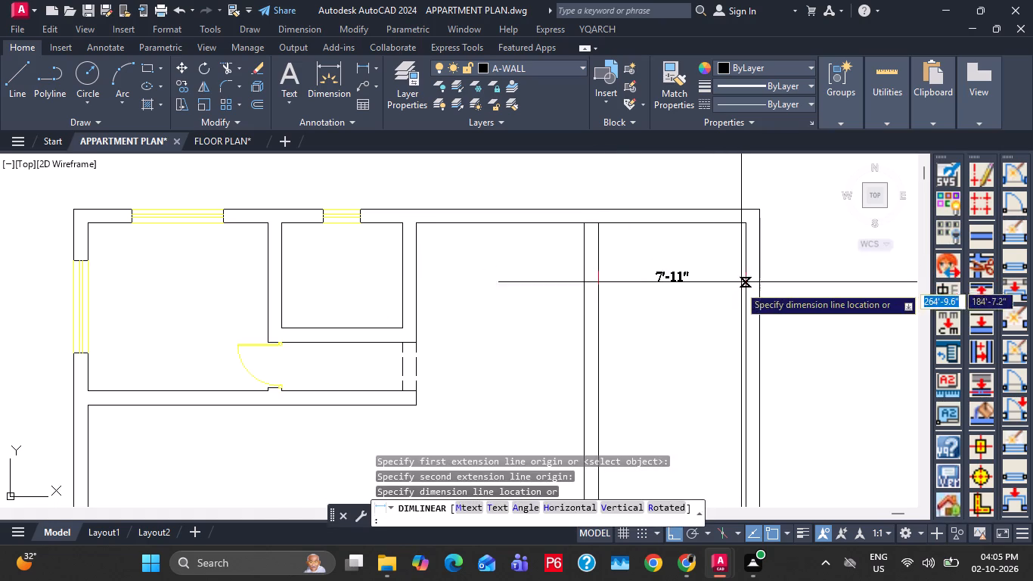
pyautogui.click(721, 303)
# Examine the master bedroom's room size in the northeast of the reference plan.
pyautogui.scroll(-2, 645, 238)
pyautogui.moveTo(671, 292); pyautogui.dragTo(693, 244, button='middle')
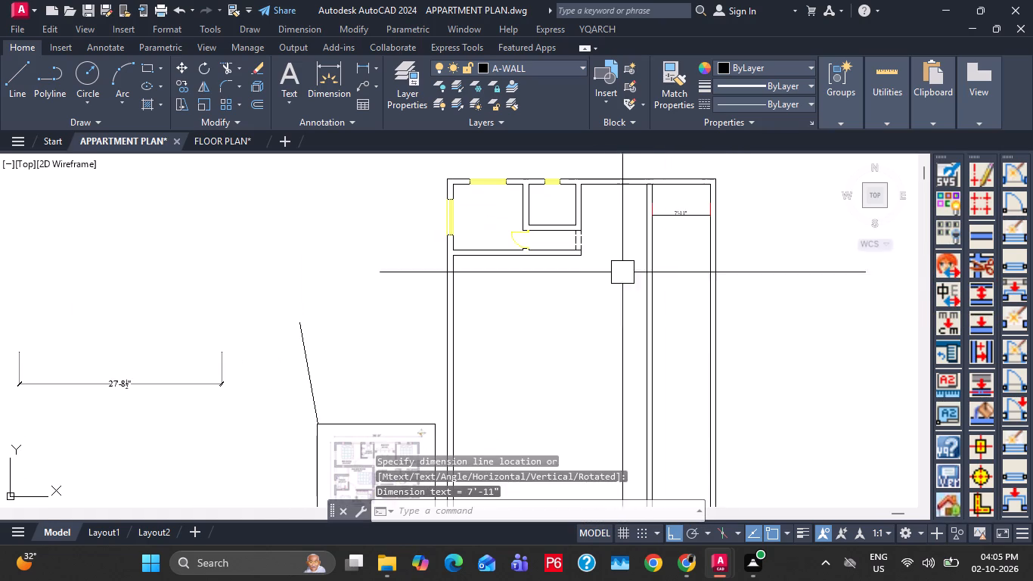
pyautogui.moveTo(631, 344); pyautogui.dragTo(640, 233, button='middle')
pyautogui.scroll(3, 406, 349)
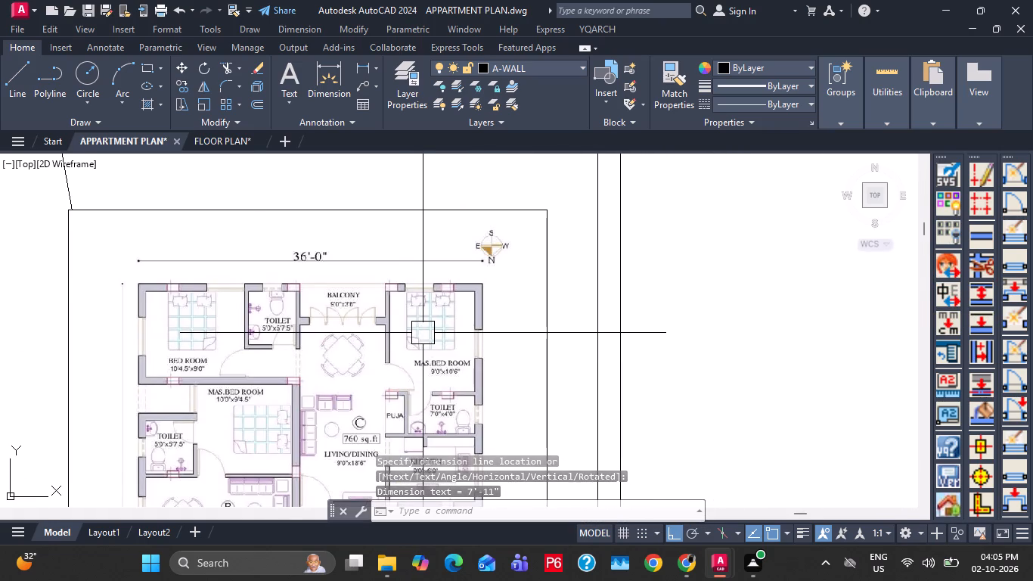
pyautogui.scroll(1, 424, 328)
pyautogui.scroll(-3, 417, 316)
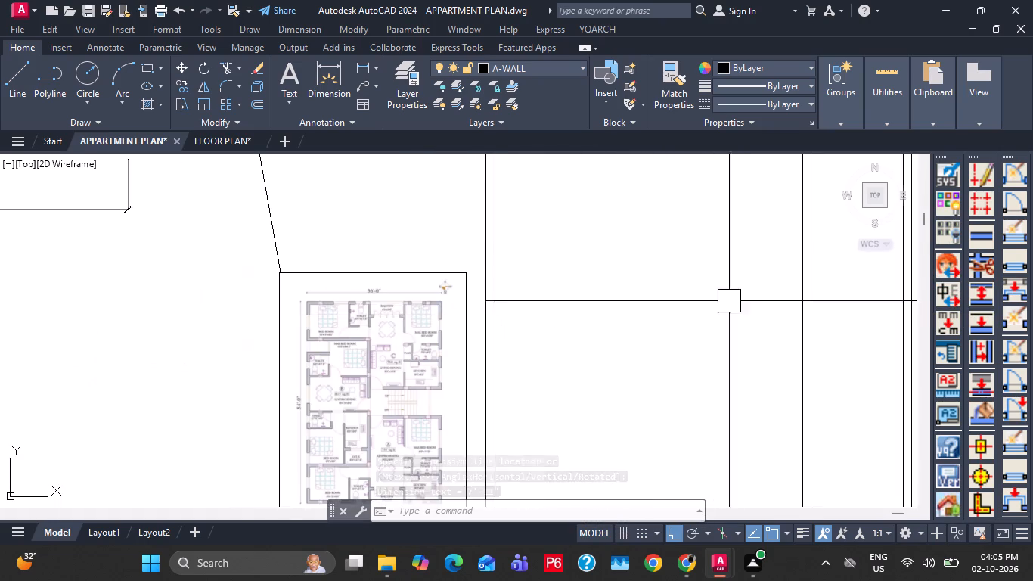
pyautogui.scroll(4, 372, 326)
pyautogui.scroll(-2, 332, 284)
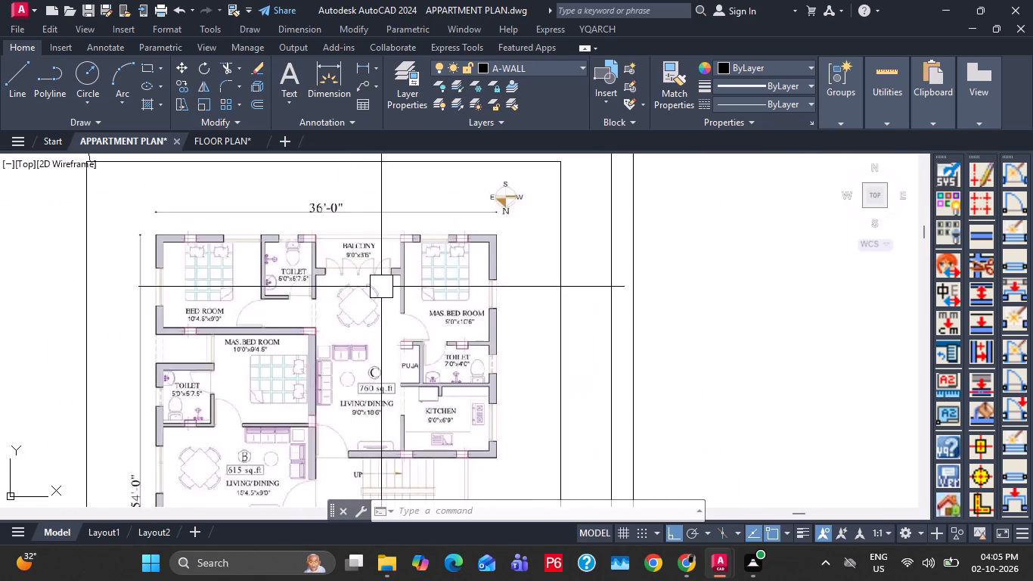
# Move both lines of the east outer wall 1'1" to the east.
pyautogui.scroll(-2, 382, 287)
pyautogui.moveTo(842, 272); pyautogui.dragTo(425, 356, button='middle')
pyautogui.scroll(-2, 479, 341)
pyautogui.moveTo(585, 314); pyautogui.dragTo(582, 343, button='middle')
pyautogui.scroll(2, 450, 275)
pyautogui.moveTo(462, 262); pyautogui.dragTo(622, 405, button='middle')
pyautogui.moveTo(700, 343); pyautogui.dragTo(680, 343)
pyautogui.click(658, 358)
pyautogui.write('M')
pyautogui.press('space')
pyautogui.click(717, 354)
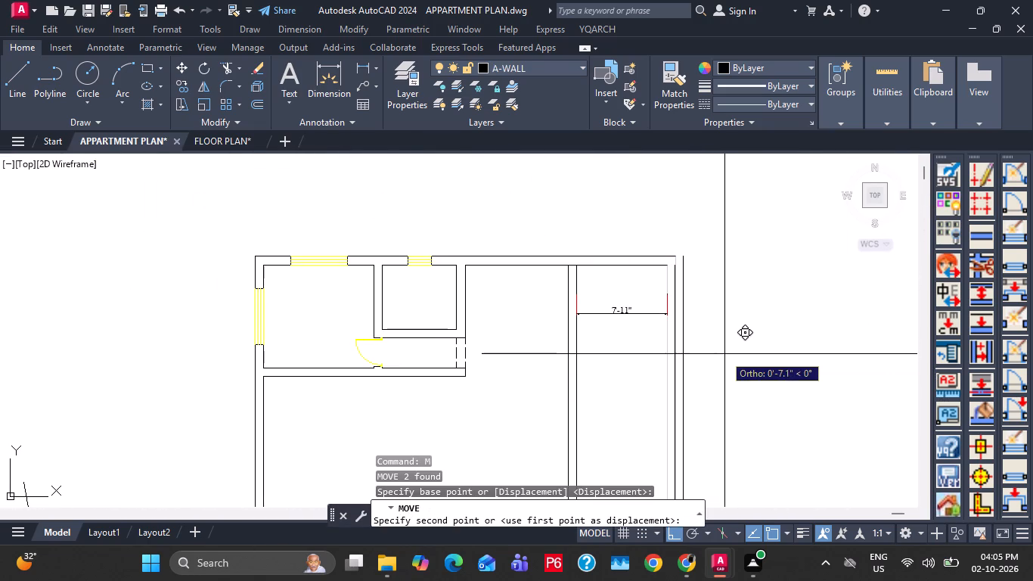
pyautogui.write('1\'1"')
pyautogui.press('Return')
# Fillet the inner and outer wall lines at the northeast corner to rejoin the top wall with the moved east wall.
pyautogui.scroll(1, 644, 275)
pyautogui.press('Escape')
pyautogui.write('F')
pyautogui.press('space')
pyautogui.click(650, 270)
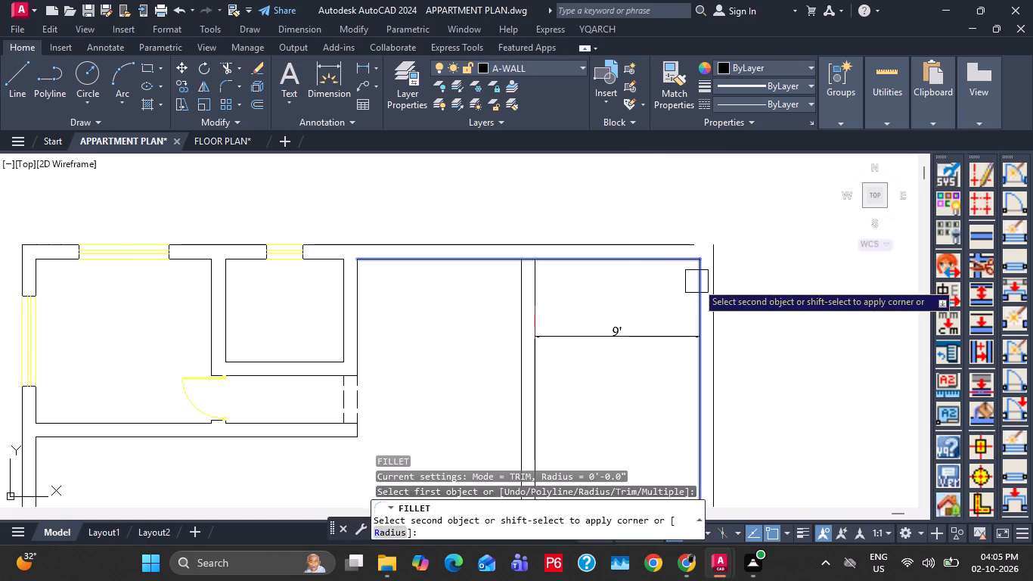
pyautogui.click(696, 283)
pyautogui.press('f')
pyautogui.press('space')
pyautogui.click(687, 238)
pyautogui.click(721, 259)
pyautogui.press('Escape')
pyautogui.press('Escape')
# Check the length of the northeast master bedroom in the reference plan.
pyautogui.scroll(-2, 679, 268)
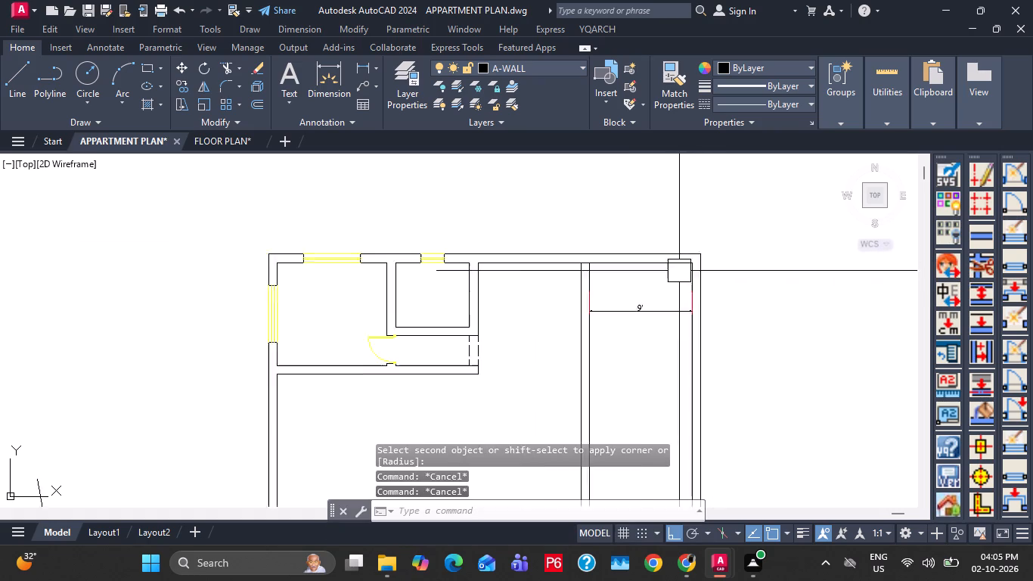
pyautogui.scroll(-1, 679, 276)
pyautogui.moveTo(452, 351); pyautogui.dragTo(489, 242, button='middle')
pyautogui.scroll(5, 527, 362)
pyautogui.scroll(-1, 538, 290)
pyautogui.moveTo(585, 283); pyautogui.dragTo(565, 374, button='middle')
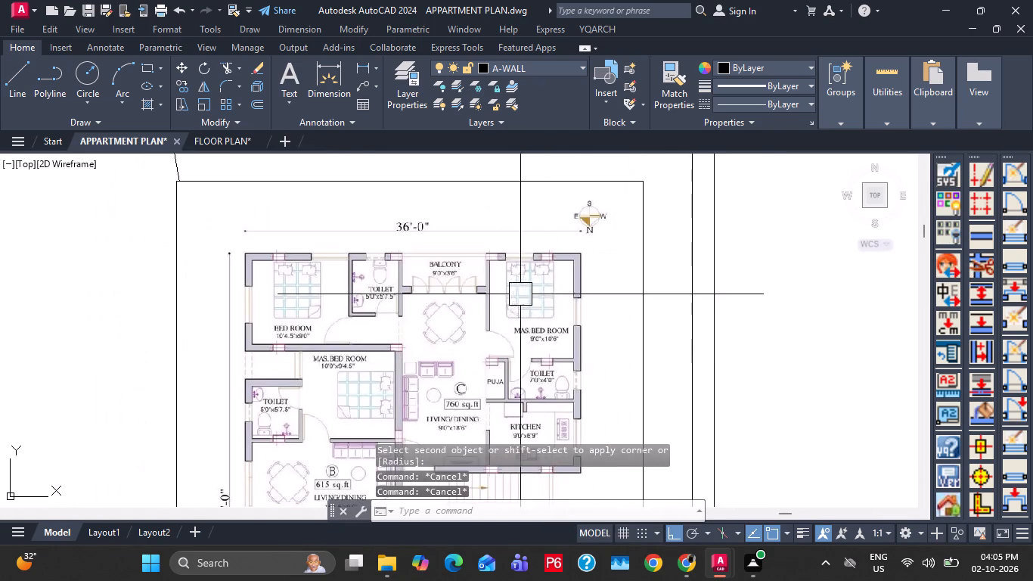
pyautogui.scroll(1, 536, 342)
pyautogui.scroll(-5, 269, 350)
# Offset the inner line of the top wall 10'6" to the south for the master bedroom's bottom wall.
pyautogui.press('Escape')
pyautogui.press('Escape')
pyautogui.moveTo(543, 305); pyautogui.dragTo(520, 393, button='middle')
pyautogui.scroll(2, 501, 260)
pyautogui.press('o')
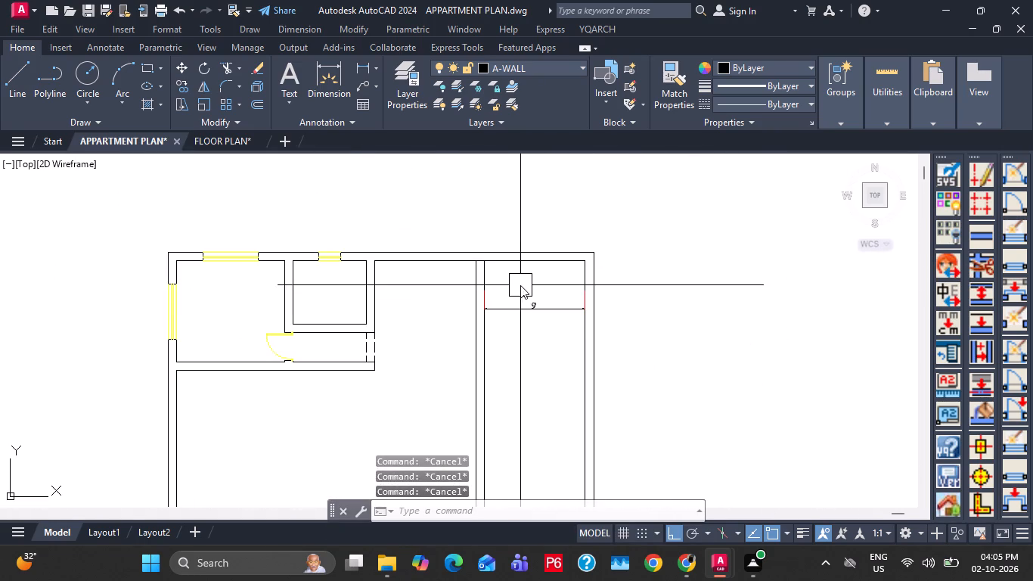
pyautogui.press('space')
pyautogui.press('1')
pyautogui.write('0\'6"')
pyautogui.press('Return')
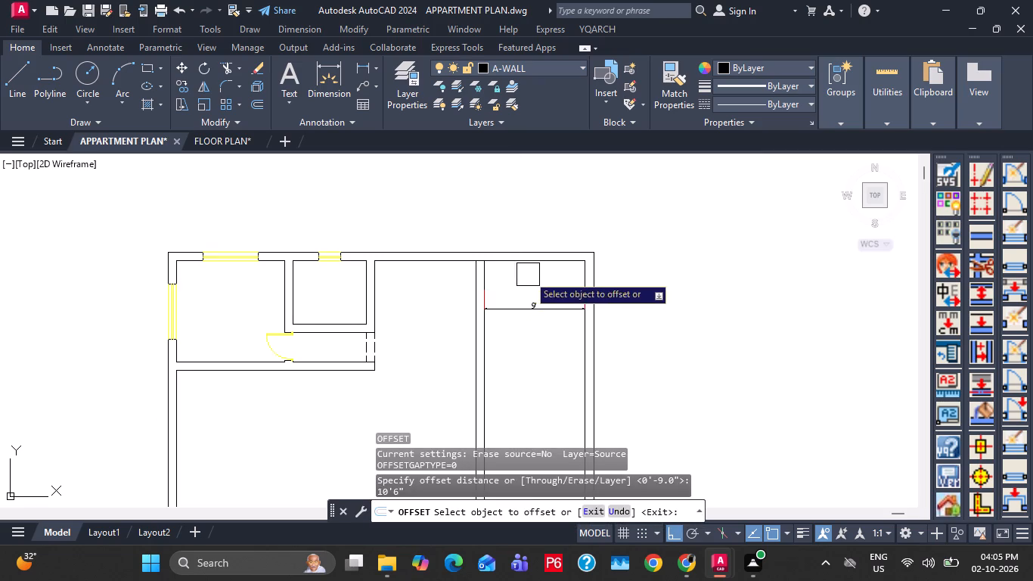
pyautogui.click(529, 268)
pyautogui.click(538, 331)
pyautogui.moveTo(497, 381); pyautogui.dragTo(563, 292, button='middle')
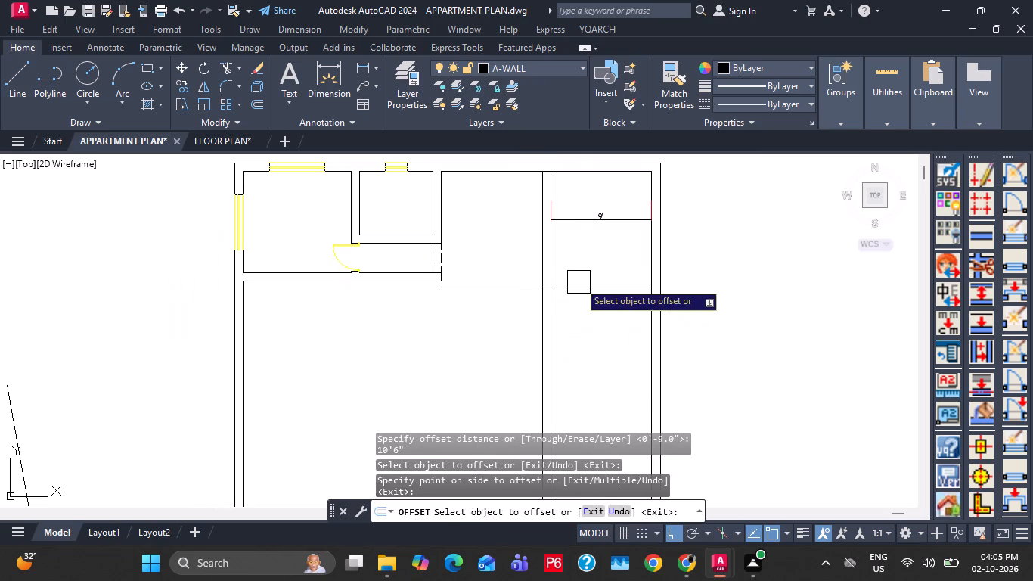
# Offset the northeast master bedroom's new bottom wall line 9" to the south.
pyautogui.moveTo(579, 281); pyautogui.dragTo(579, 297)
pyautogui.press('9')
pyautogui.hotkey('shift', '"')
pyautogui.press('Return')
# Offset the master bedroom's bottom wall line by 4.5" to give the wall its thickness.
pyautogui.scroll(-2, 557, 326)
pyautogui.moveTo(426, 382); pyautogui.dragTo(525, 258, button='middle')
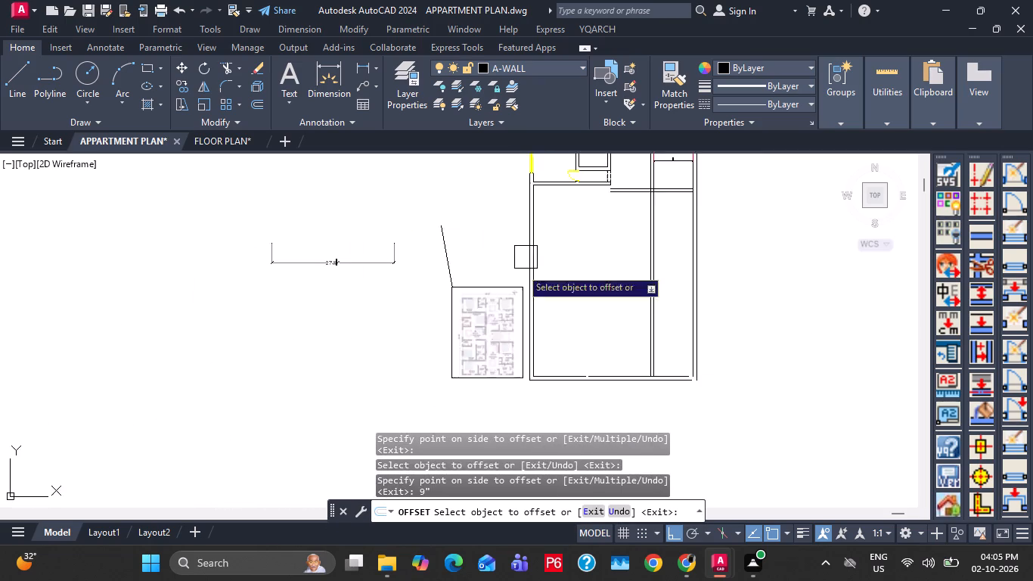
pyautogui.scroll(5, 507, 322)
pyautogui.scroll(-4, 517, 269)
pyautogui.moveTo(641, 251); pyautogui.dragTo(221, 467, button='middle')
pyautogui.moveTo(504, 340); pyautogui.dragTo(504, 353, button='middle')
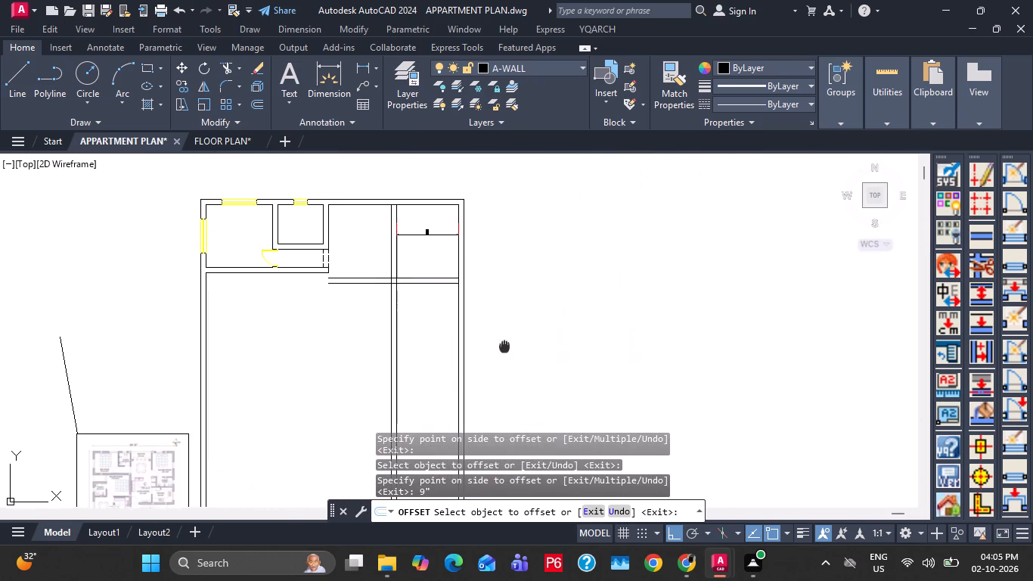
pyautogui.moveTo(504, 353); pyautogui.dragTo(506, 359, button='middle')
pyautogui.scroll(3, 384, 300)
pyautogui.click(465, 275)
pyautogui.write('4.5"')
pyautogui.press('Return')
pyautogui.scroll(1, 405, 273)
pyautogui.press('Escape')
pyautogui.press('Escape')
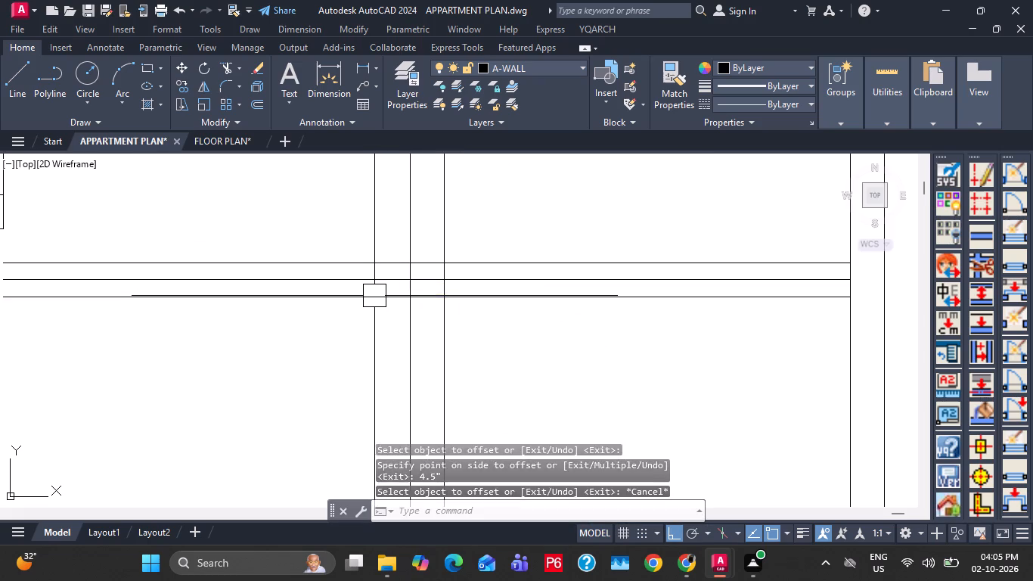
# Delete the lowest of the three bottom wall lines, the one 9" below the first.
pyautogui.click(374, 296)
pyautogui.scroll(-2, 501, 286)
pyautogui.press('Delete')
# Compare the northeast master bedroom's walls and door in the reference plan with the drawn walls.
pyautogui.moveTo(499, 256); pyautogui.dragTo(529, 318, button='middle')
pyautogui.scroll(-3, 529, 284)
pyautogui.scroll(3, 377, 414)
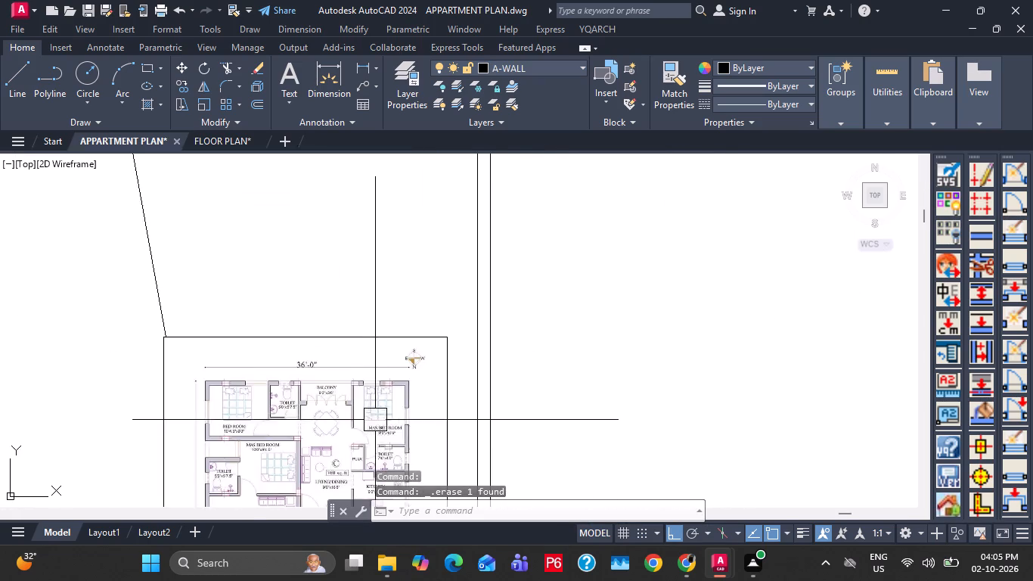
pyautogui.scroll(2, 373, 423)
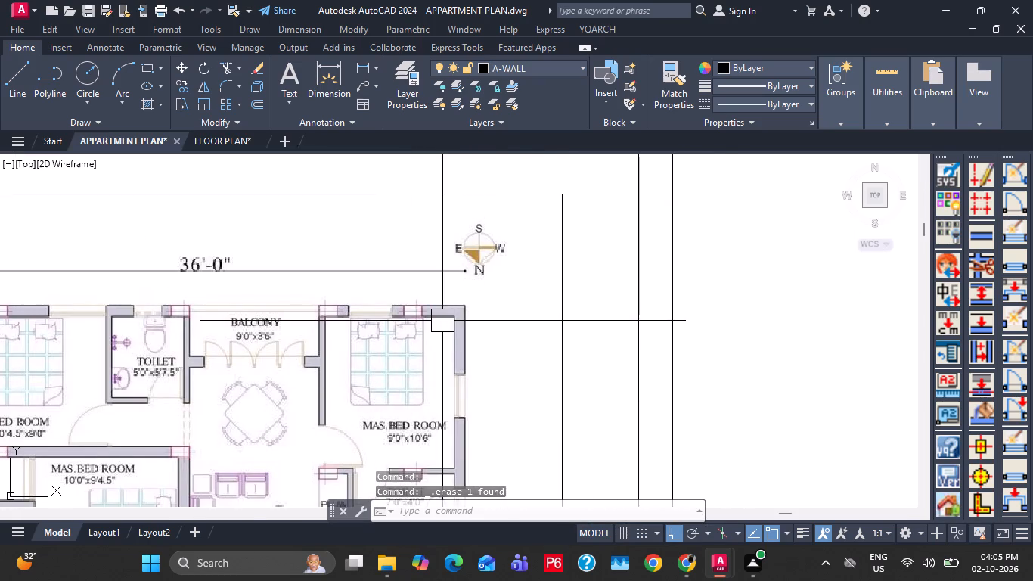
pyautogui.scroll(-2, 426, 318)
pyautogui.moveTo(678, 306); pyautogui.dragTo(582, 377, button='middle')
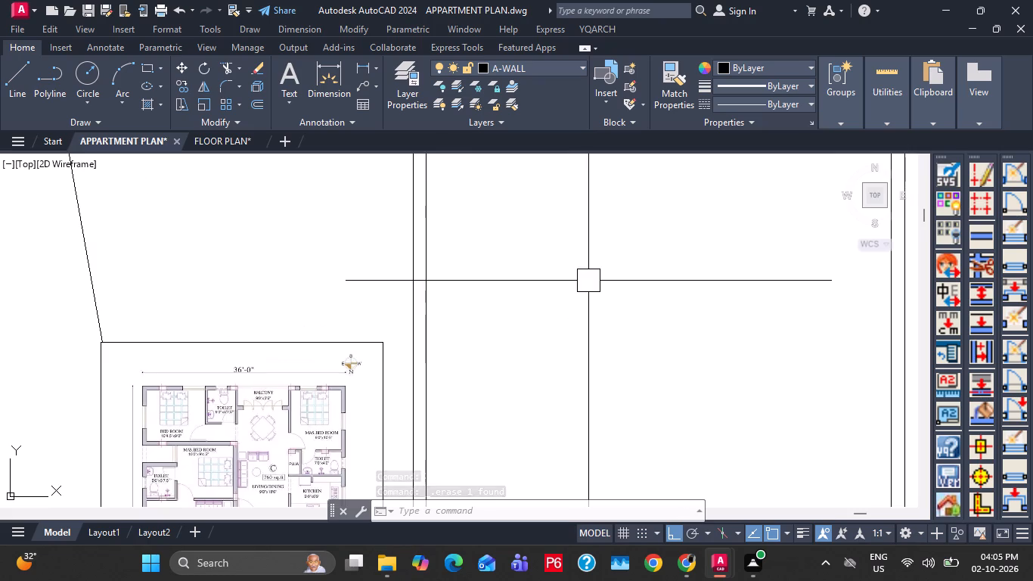
pyautogui.moveTo(588, 281); pyautogui.dragTo(538, 411, button='middle')
pyautogui.scroll(-3, 633, 289)
pyautogui.moveTo(636, 280); pyautogui.dragTo(603, 373, button='middle')
pyautogui.scroll(3, 646, 319)
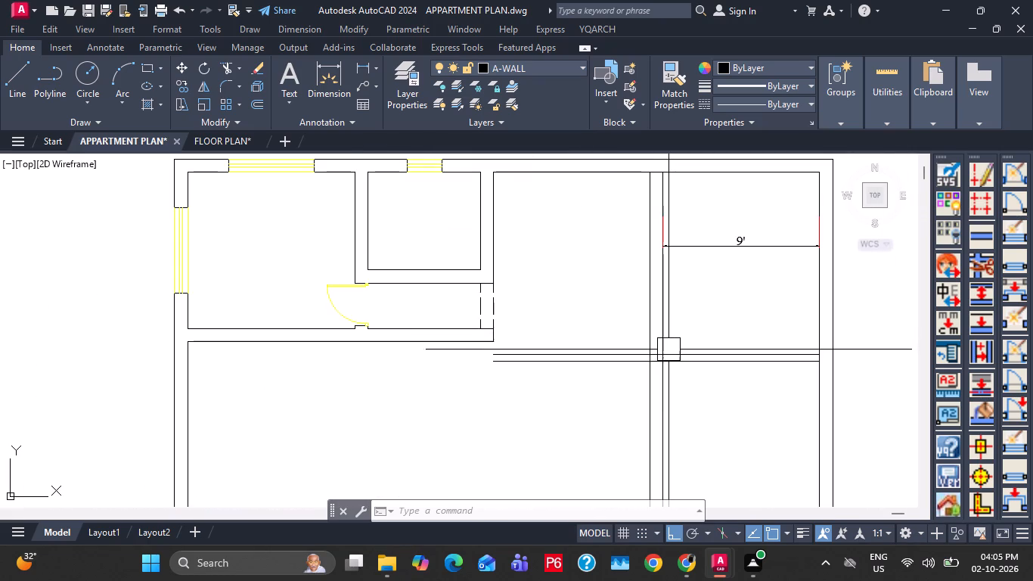
pyautogui.scroll(1, 668, 350)
pyautogui.scroll(1, 702, 300)
pyautogui.scroll(-3, 693, 299)
pyautogui.scroll(-2, 469, 392)
pyautogui.moveTo(366, 450); pyautogui.dragTo(392, 314, button='middle')
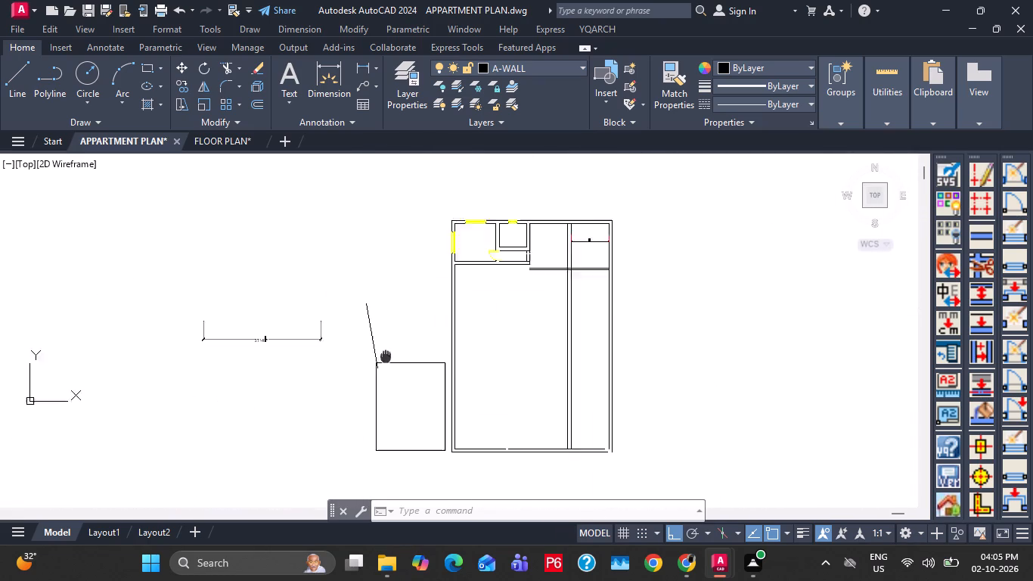
pyautogui.moveTo(392, 314); pyautogui.dragTo(402, 294, button='middle')
pyautogui.scroll(6, 438, 324)
pyautogui.scroll(-6, 442, 307)
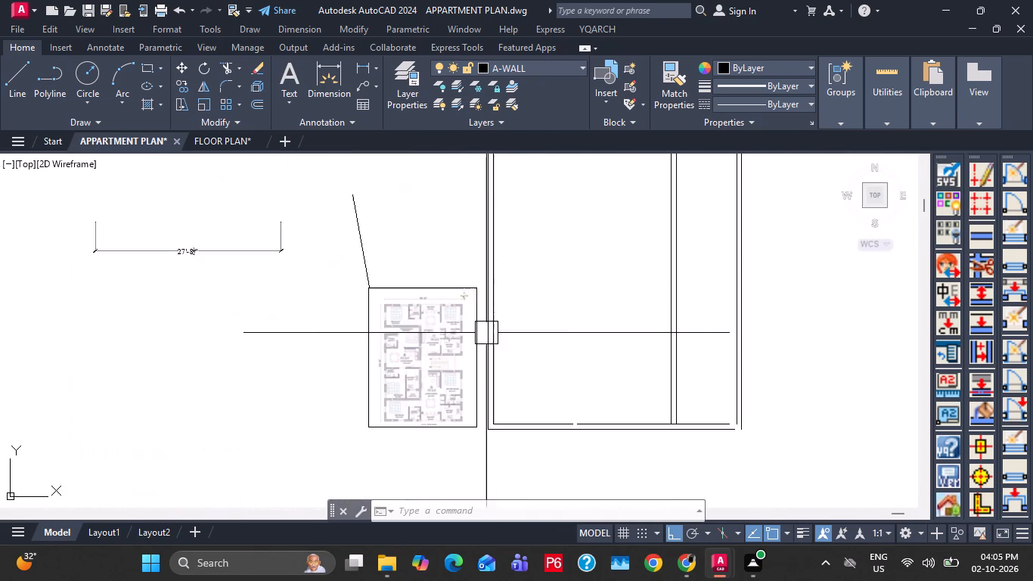
pyautogui.moveTo(622, 304); pyautogui.dragTo(364, 390, button='middle')
pyautogui.scroll(-2, 592, 286)
pyautogui.moveTo(634, 270); pyautogui.dragTo(512, 361, button='middle')
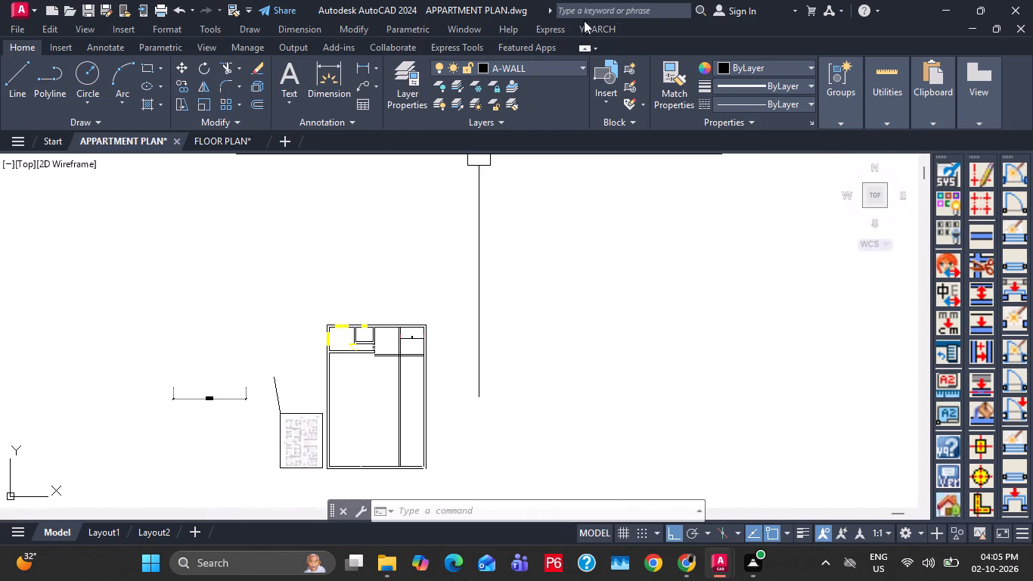
# Open a door with hole width 36 in the master bedroom's west wall near its bottom wall, swinging into the bedroom.
pyautogui.click(591, 28)
pyautogui.click(643, 85)
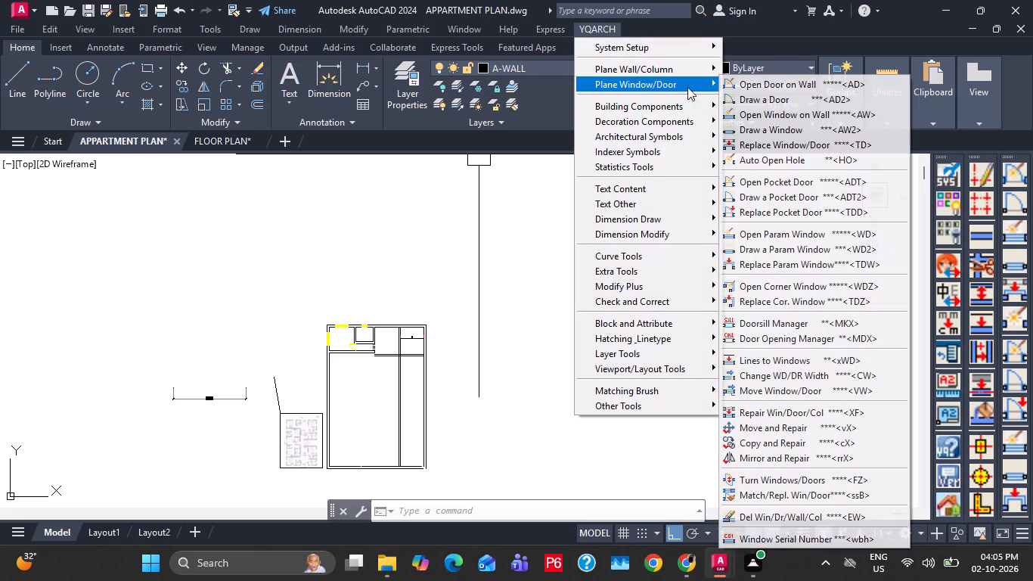
pyautogui.click(783, 89)
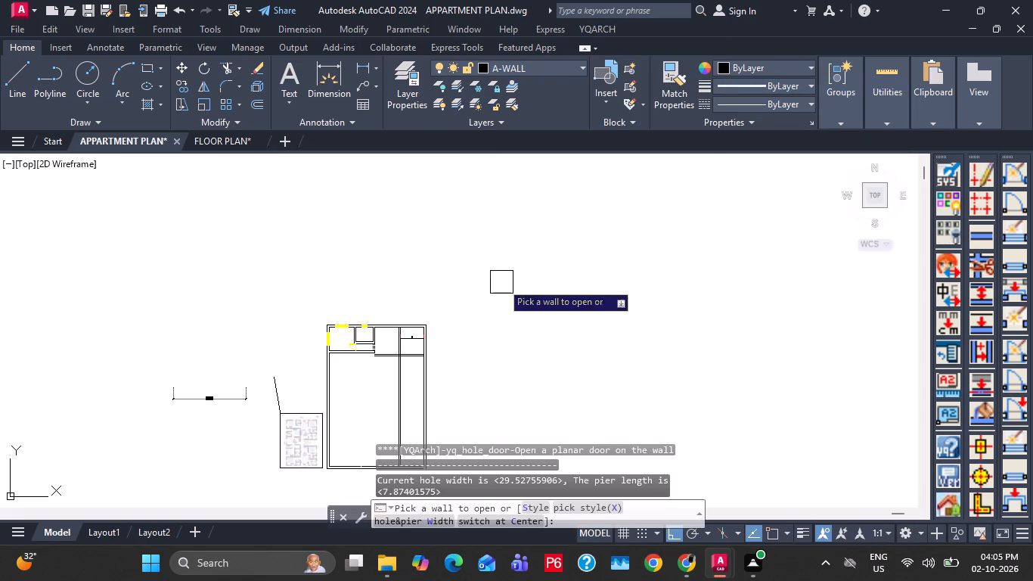
pyautogui.scroll(4, 384, 362)
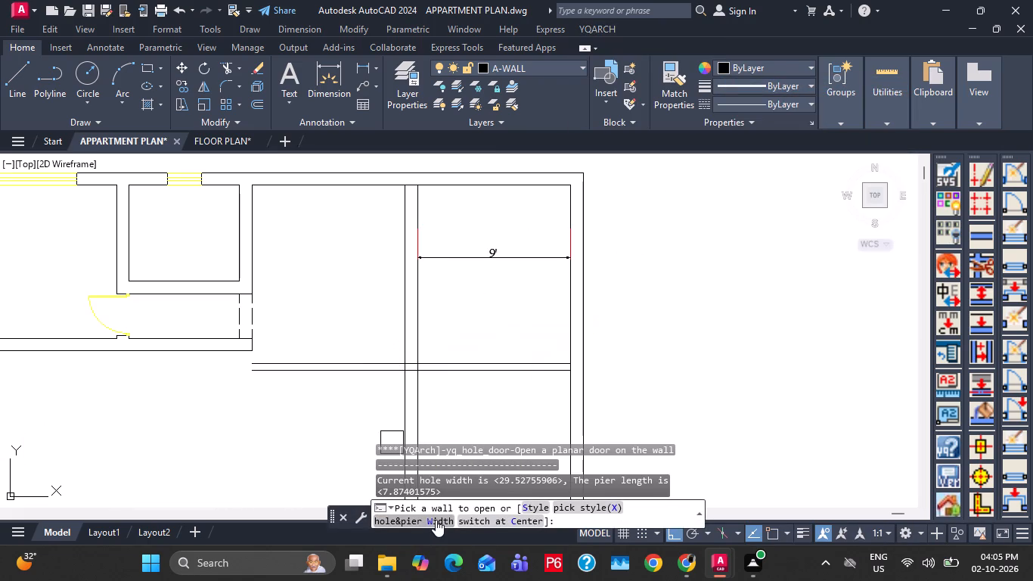
pyautogui.click(436, 520)
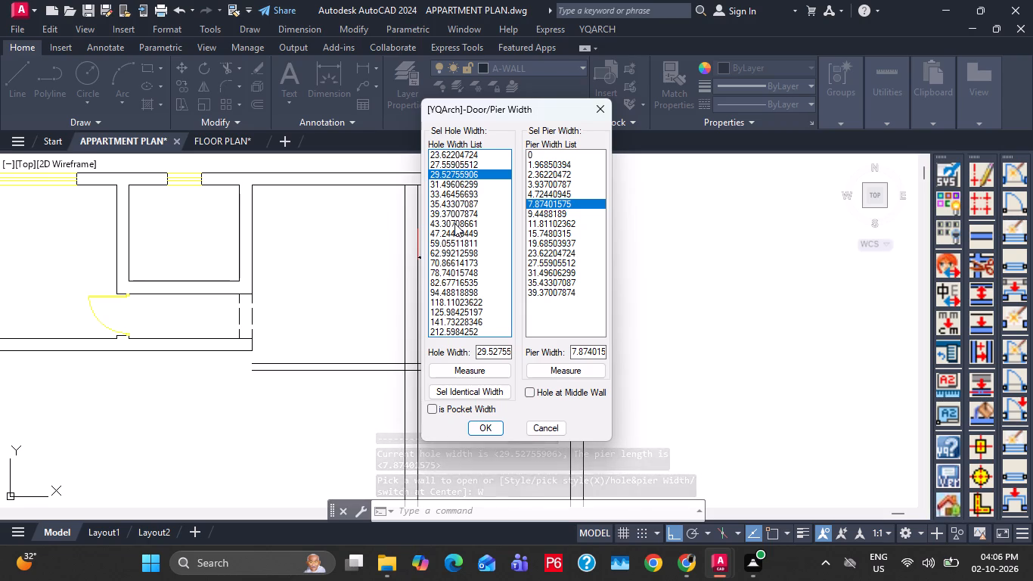
pyautogui.click(446, 203)
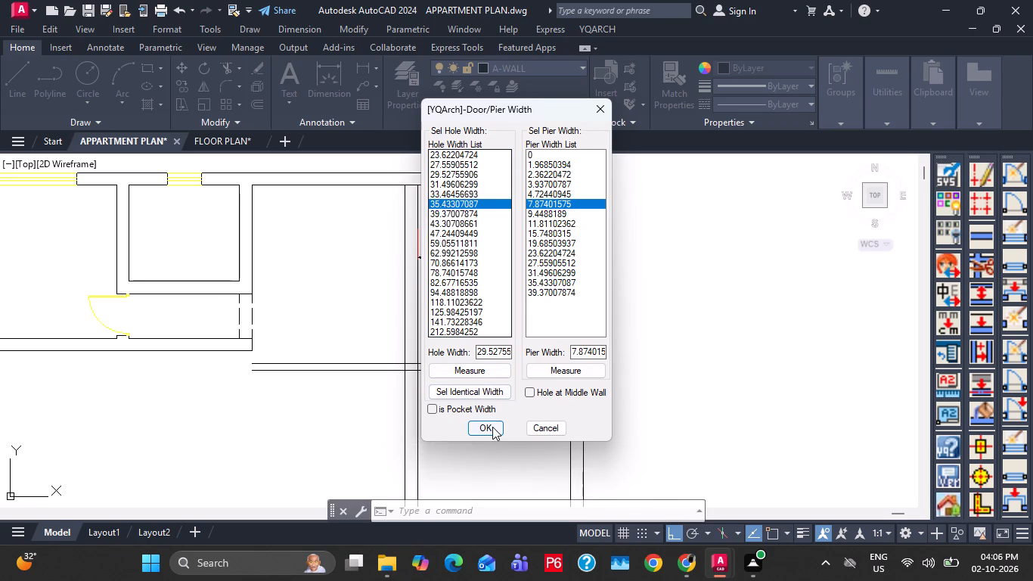
pyautogui.doubleClick(495, 351)
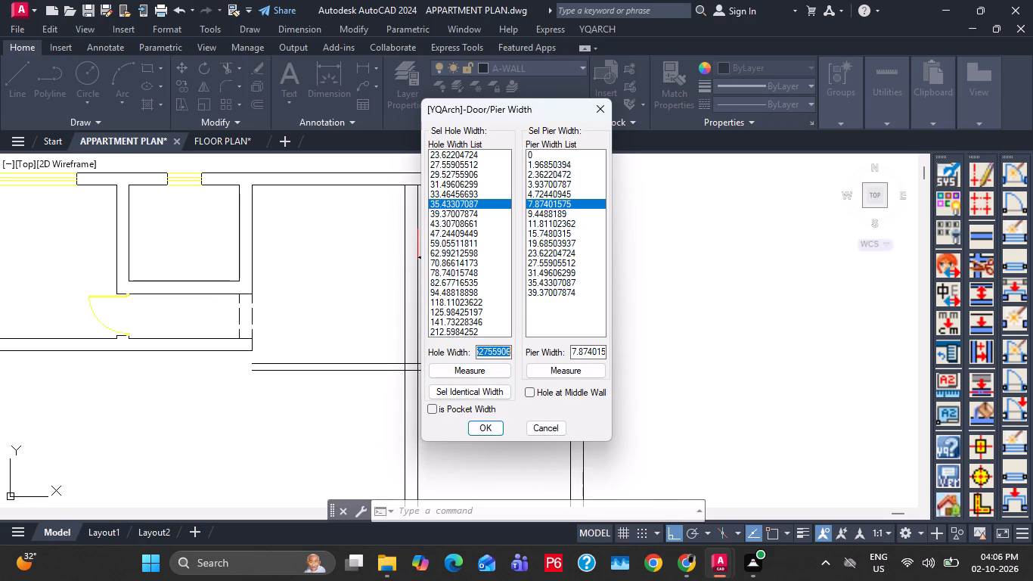
pyautogui.write('36')
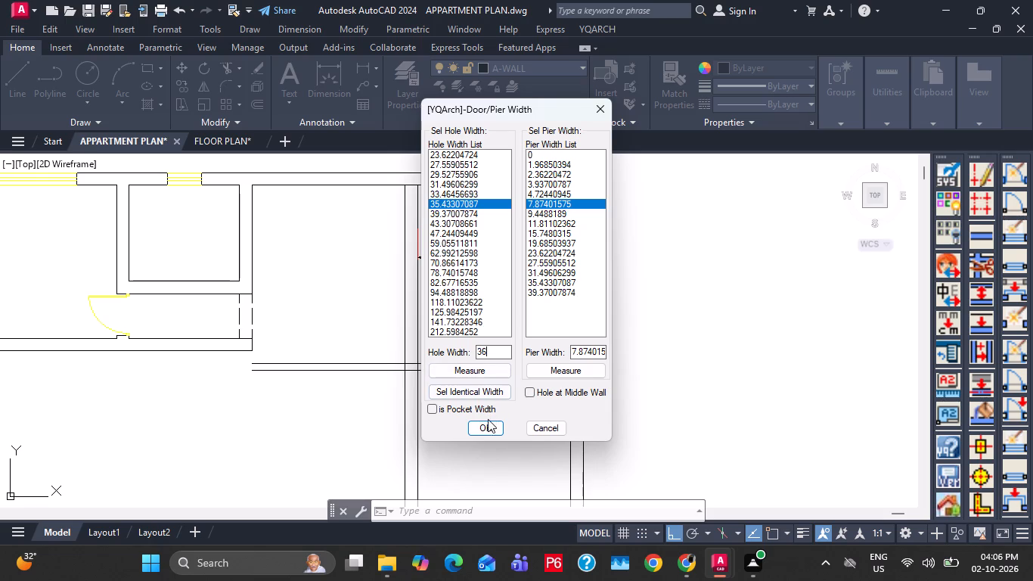
pyautogui.click(482, 433)
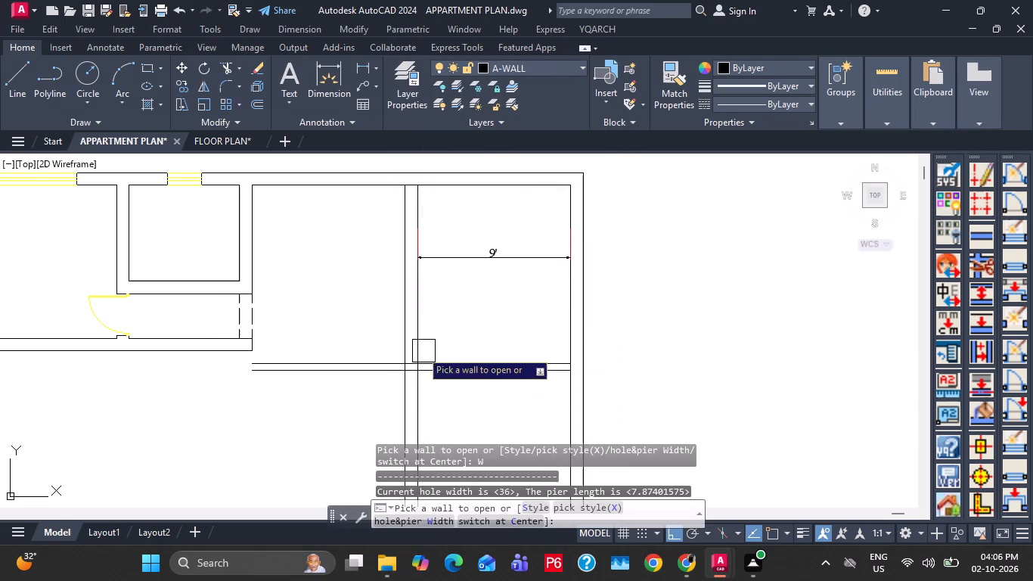
pyautogui.click(414, 343)
pyautogui.click(470, 334)
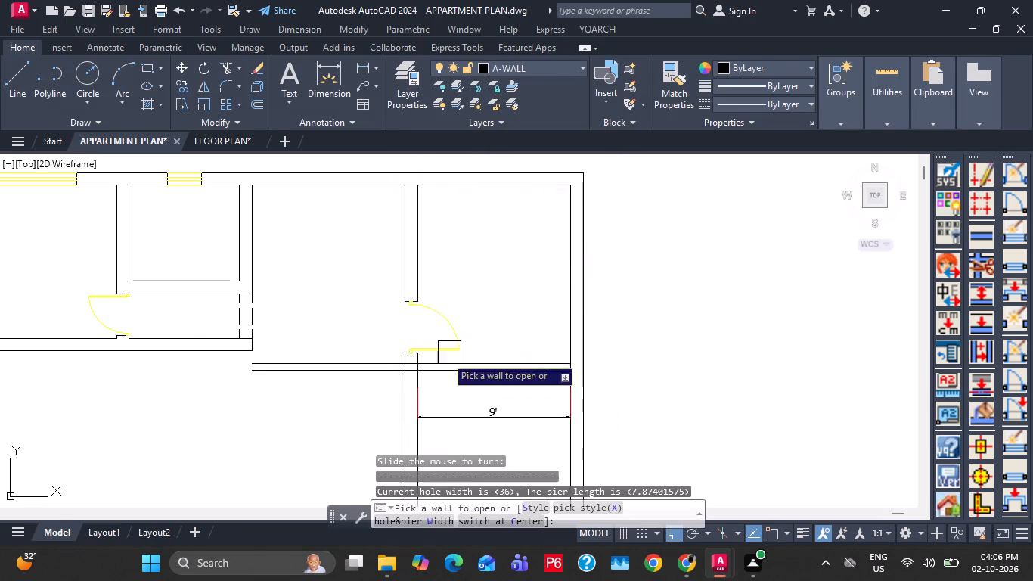
pyautogui.moveTo(444, 361); pyautogui.dragTo(473, 350, button='middle')
pyautogui.scroll(2, 437, 350)
pyautogui.press('Escape')
pyautogui.press('Escape')
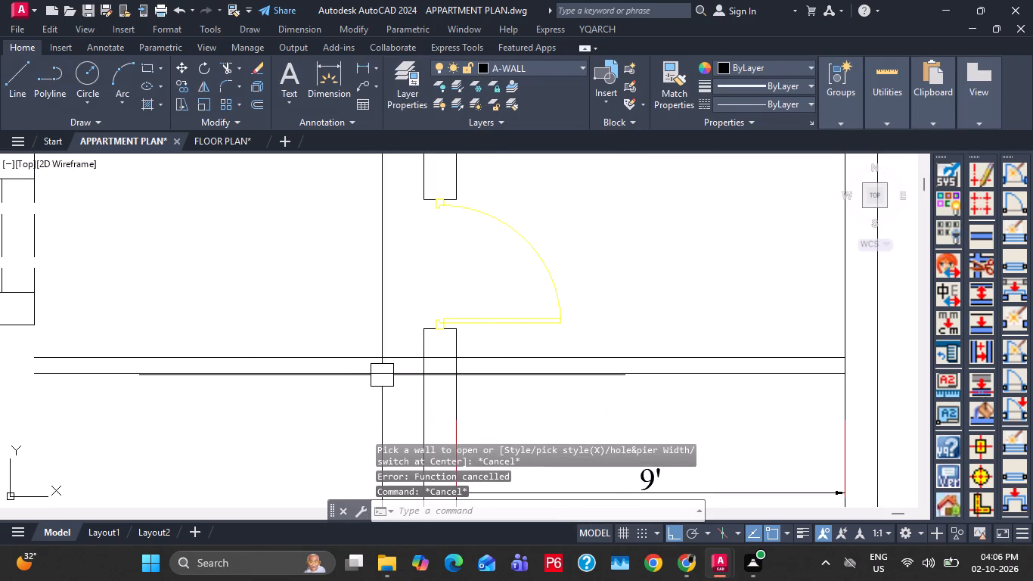
# Trim the bottom wall lines within and west of the master bedroom's west wall, plus that wall's east line between them.
pyautogui.press('t')
pyautogui.press('r')
pyautogui.press('space')
pyautogui.scroll(1, 392, 371)
pyautogui.click(463, 374)
pyautogui.click(471, 346)
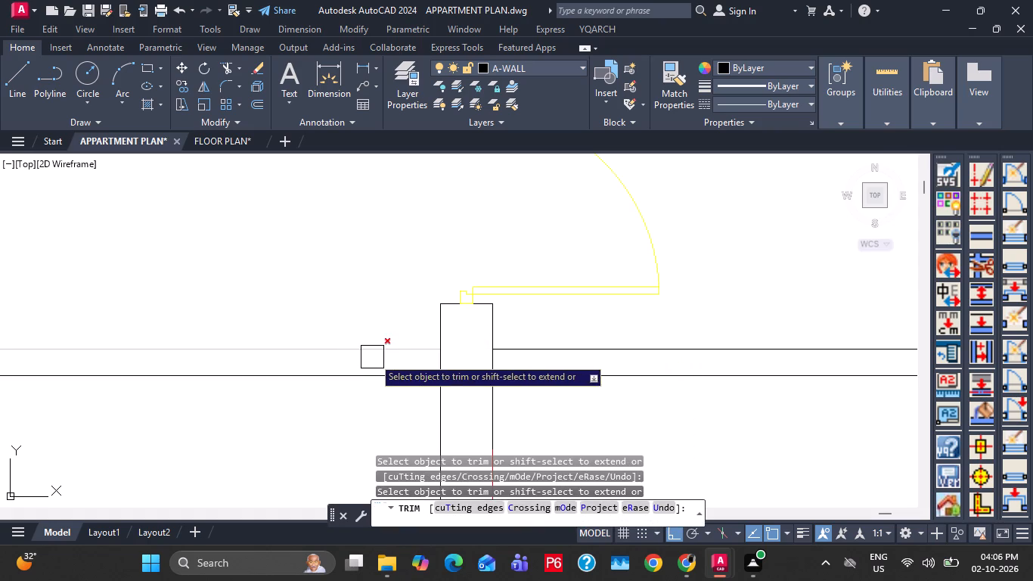
pyautogui.click(388, 375)
pyautogui.click(394, 357)
pyautogui.press('Escape')
pyautogui.write('TR')
pyautogui.press('space')
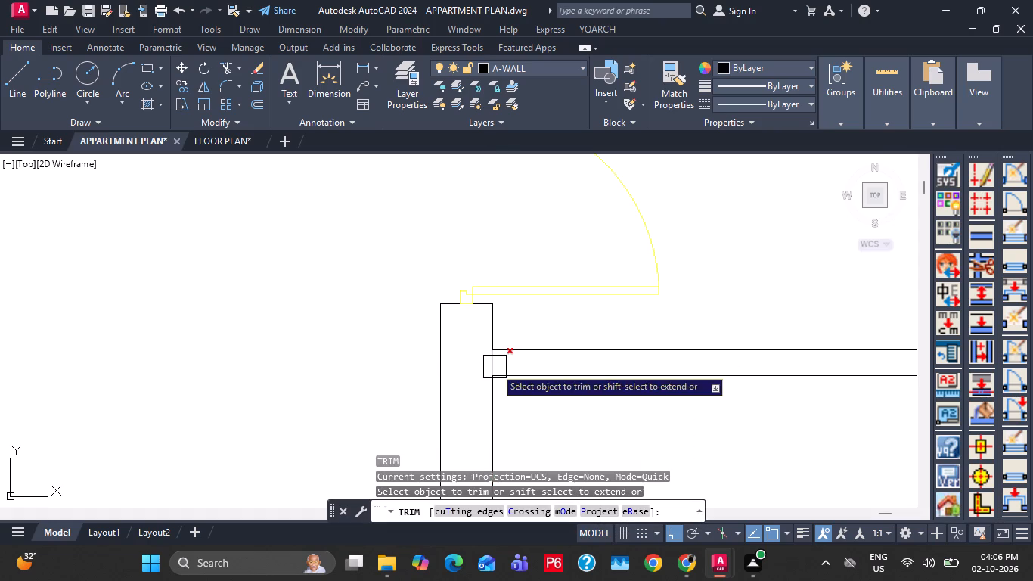
pyautogui.click(492, 364)
pyautogui.press('Escape')
pyautogui.press('Escape')
# Extend both bottom wall lines of the master bedroom to the outer line of its west wall.
pyautogui.press('e')
pyautogui.press('x')
pyautogui.press('space')
pyautogui.click(535, 352)
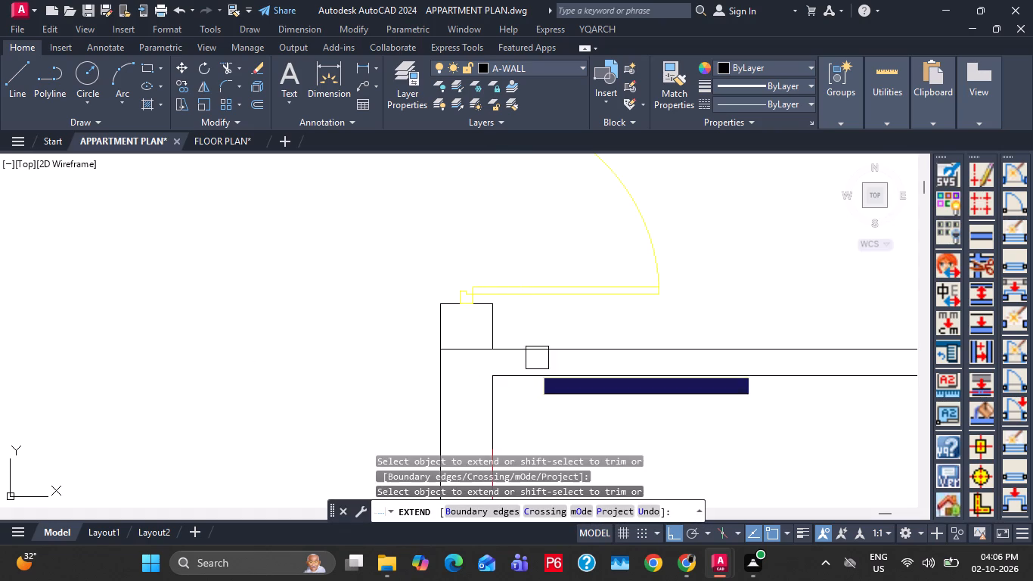
pyautogui.click(525, 381)
pyautogui.press('Escape')
# Check the attached toilet's size in the reference plan and offset the bedroom's lower bottom wall line 4' to the south.
pyautogui.scroll(-6, 523, 295)
pyautogui.moveTo(364, 404); pyautogui.dragTo(377, 348, button='middle')
pyautogui.scroll(4, 380, 384)
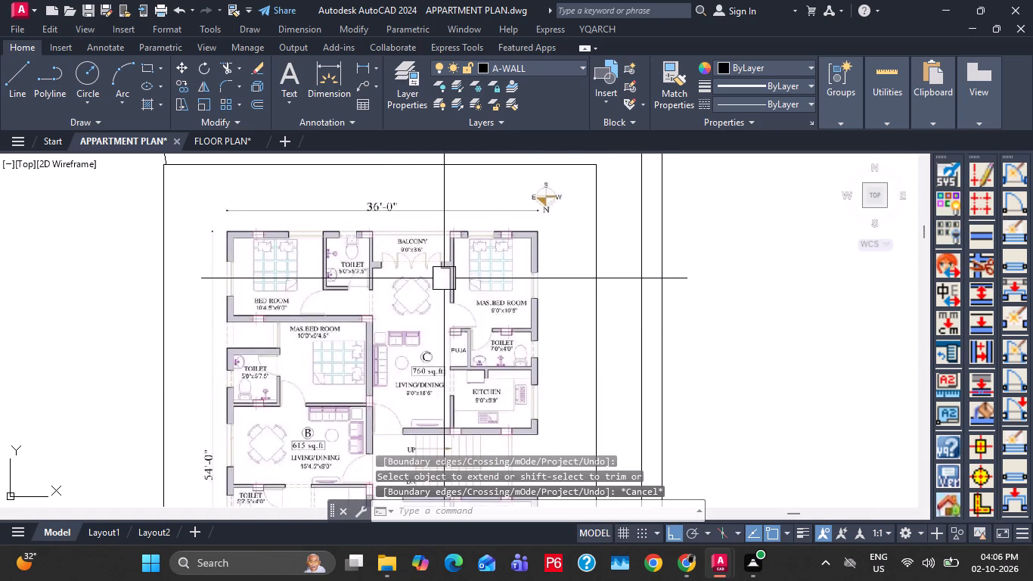
pyautogui.scroll(1, 500, 275)
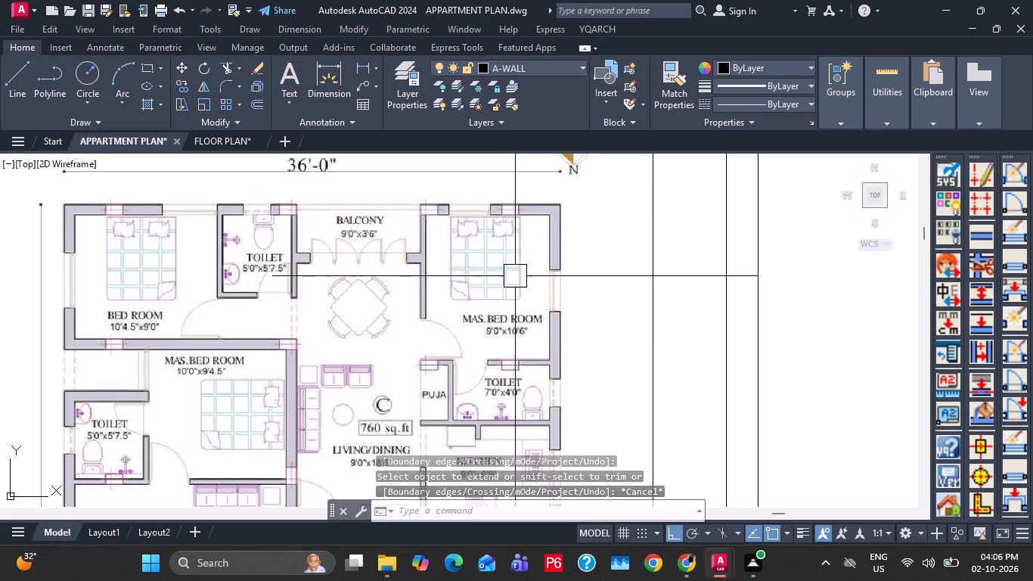
pyautogui.scroll(-5, 432, 289)
pyautogui.moveTo(553, 286); pyautogui.dragTo(551, 366, button='middle')
pyautogui.scroll(3, 586, 273)
pyautogui.press('Escape')
pyautogui.write('O 4')
pyautogui.press("'")
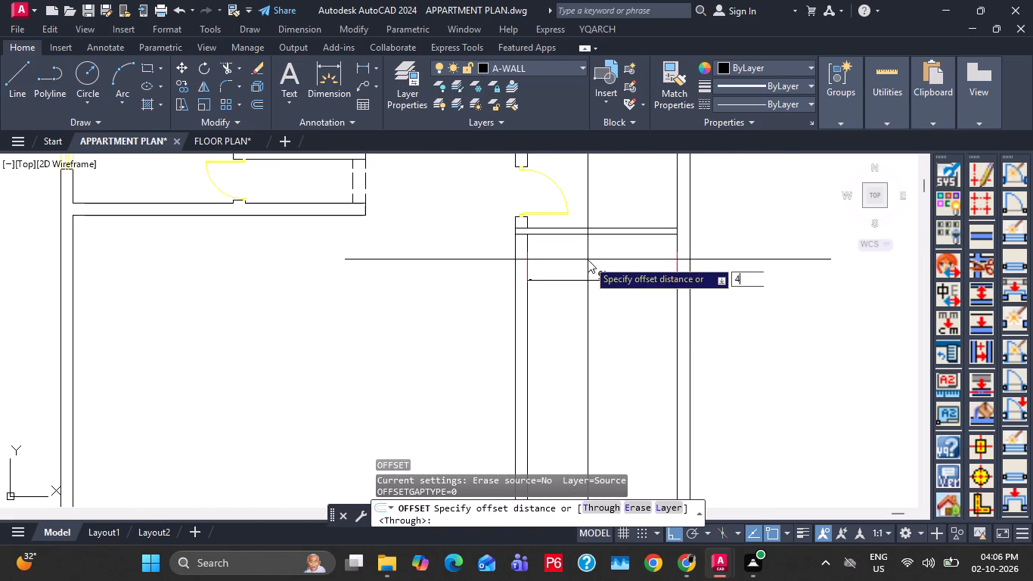
pyautogui.press('Return')
pyautogui.click(594, 243)
pyautogui.click(593, 291)
# Offset the toilet's bottom wall line 4.5" to the south for the wall thickness.
pyautogui.click(575, 302)
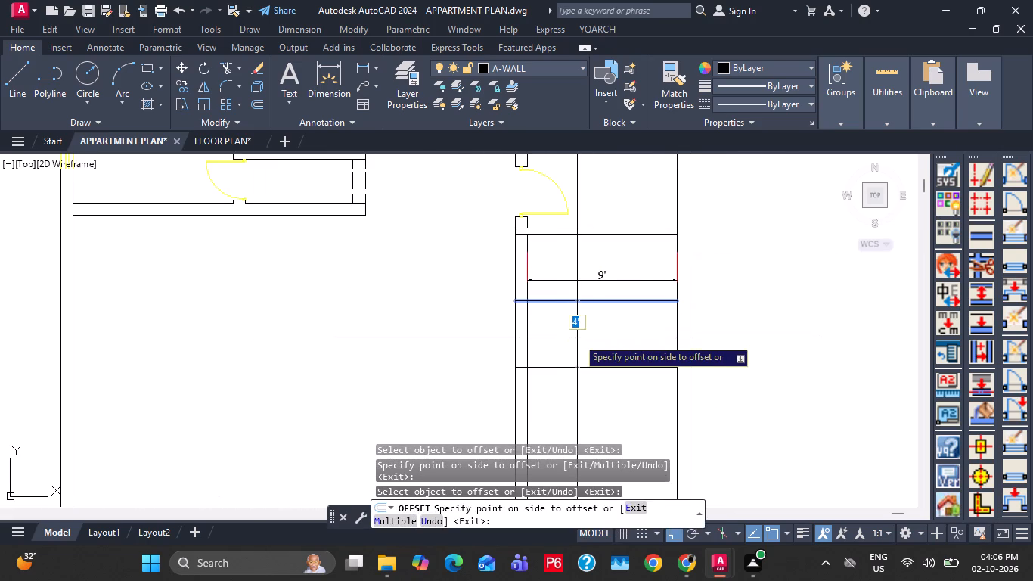
pyautogui.press('4')
pyautogui.press('.')
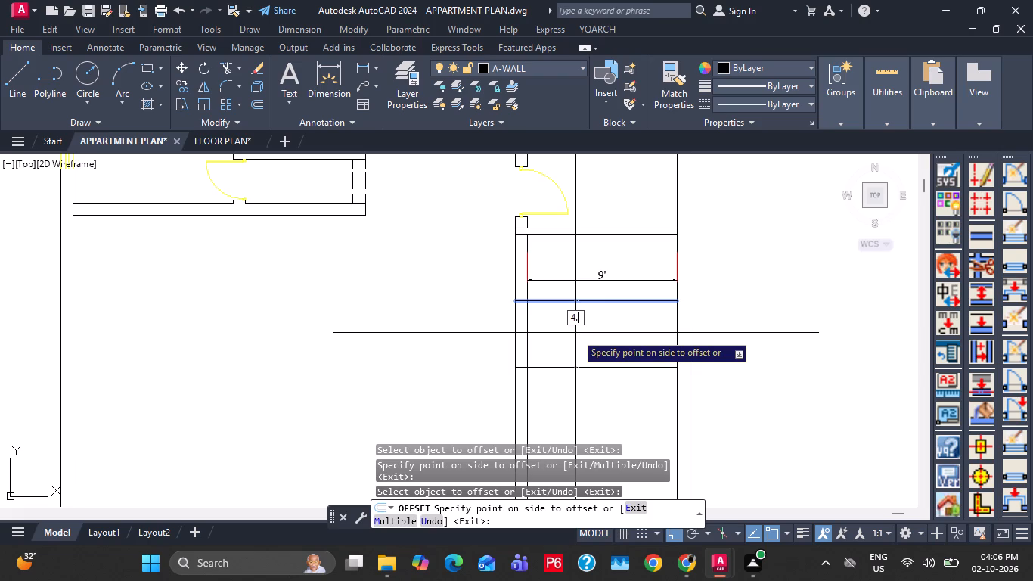
pyautogui.press('BackSpace')
pyautogui.press('BackSpace')
pyautogui.write('4.5"')
pyautogui.press('Return')
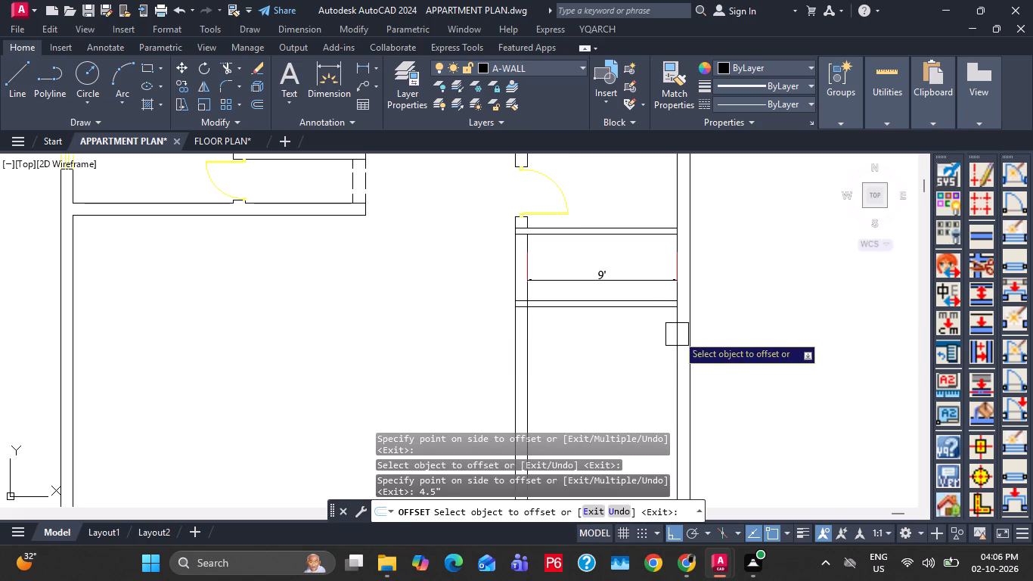
# Draw the toilet's west wall by offsetting the east wall's inner line 7' to the west and the new line another 4.5".
pyautogui.click(670, 334)
pyautogui.write("7'")
pyautogui.press('Return')
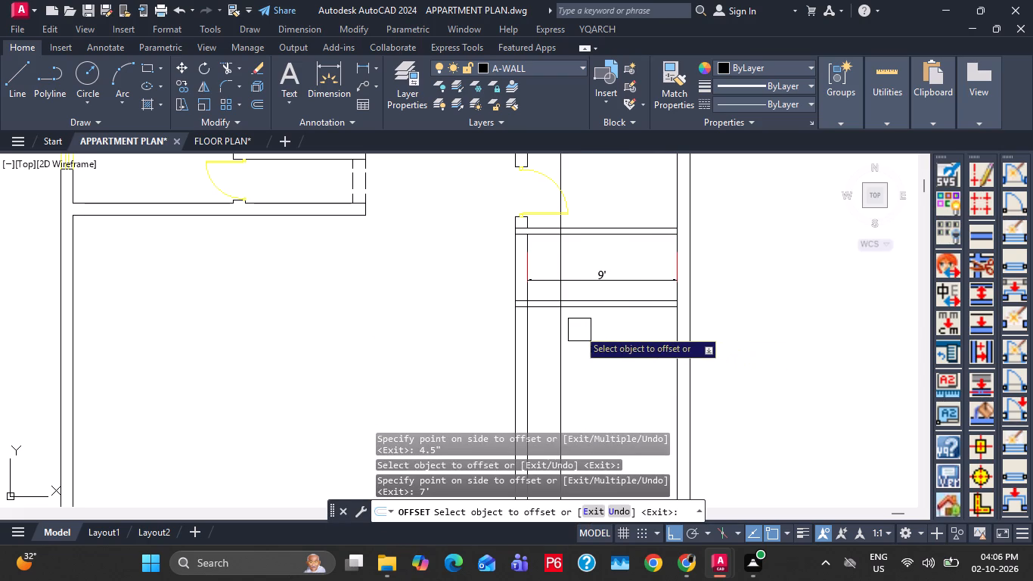
pyautogui.click(558, 369)
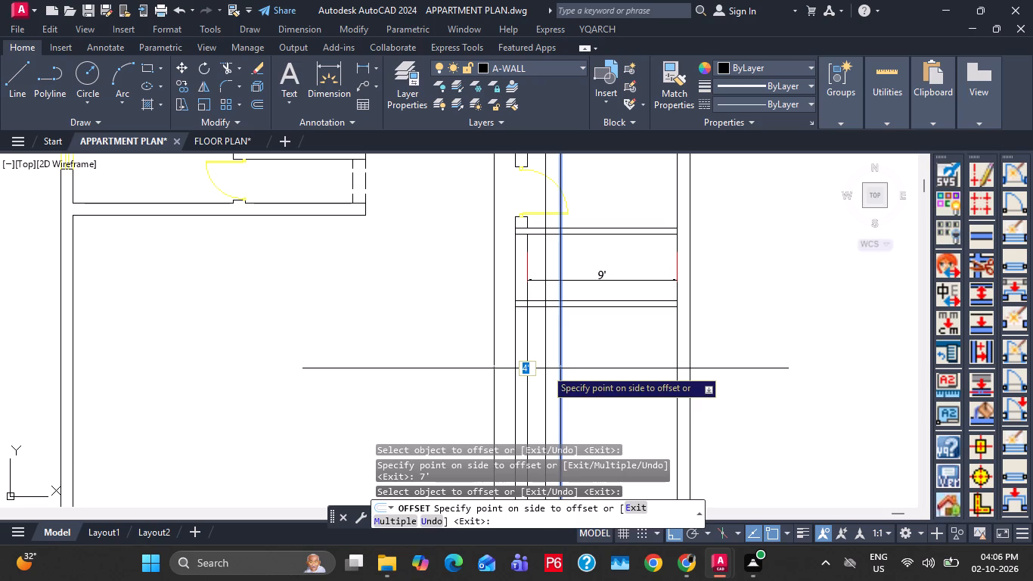
pyautogui.press('4')
pyautogui.write('.5"')
pyautogui.press('Return')
pyautogui.scroll(2, 558, 294)
pyautogui.press('Escape')
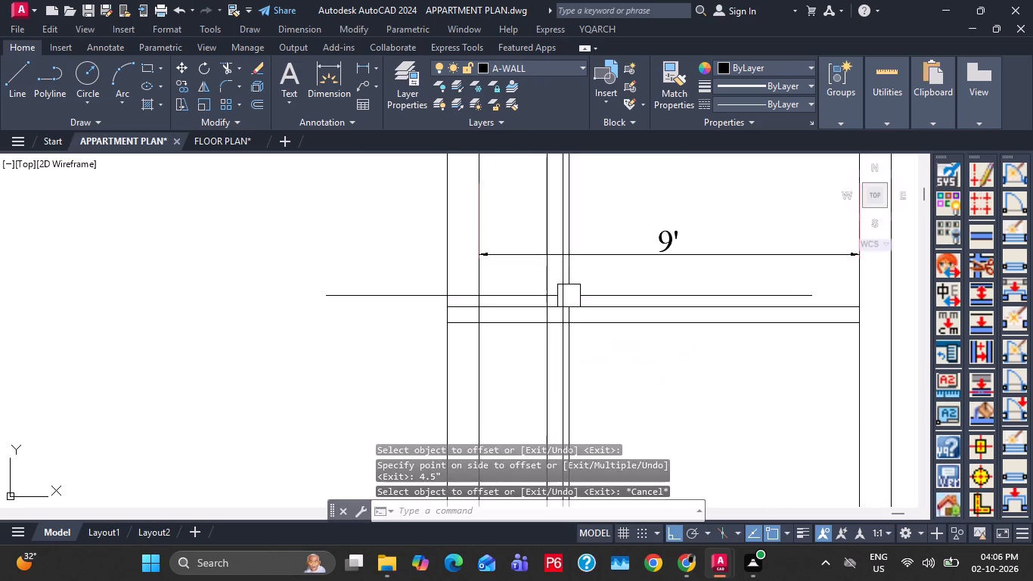
pyautogui.press('Escape')
# Trim both lines of the toilet's west wall between the master bedroom's bottom wall and the door leaf.
pyautogui.moveTo(575, 296); pyautogui.dragTo(562, 438, button='middle')
pyautogui.scroll(2, 560, 265)
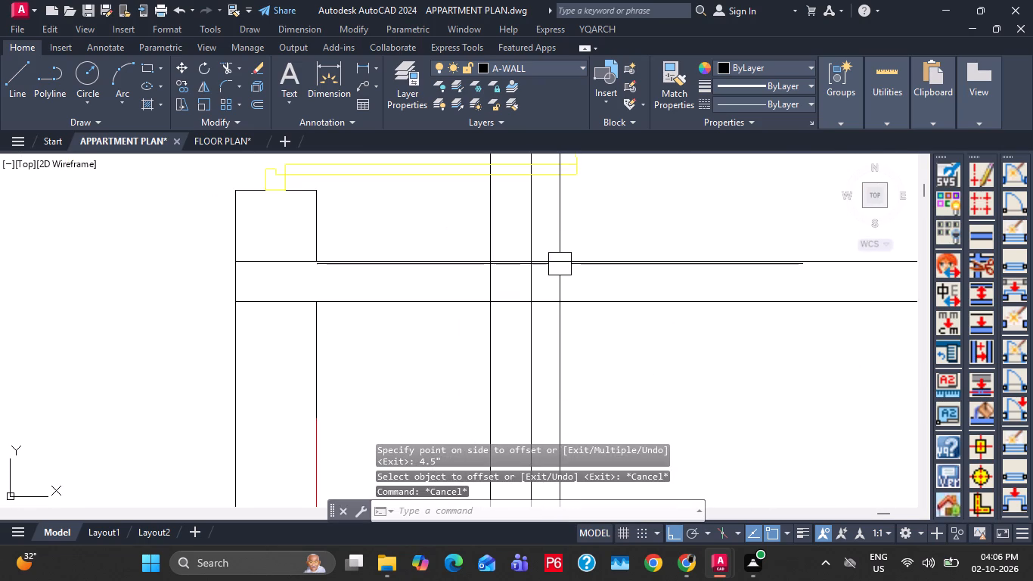
pyautogui.moveTo(563, 272); pyautogui.dragTo(569, 301, button='middle')
pyautogui.press('t')
pyautogui.press('r')
pyautogui.press('space')
pyautogui.click(573, 256)
pyautogui.click(482, 257)
pyautogui.press('Escape')
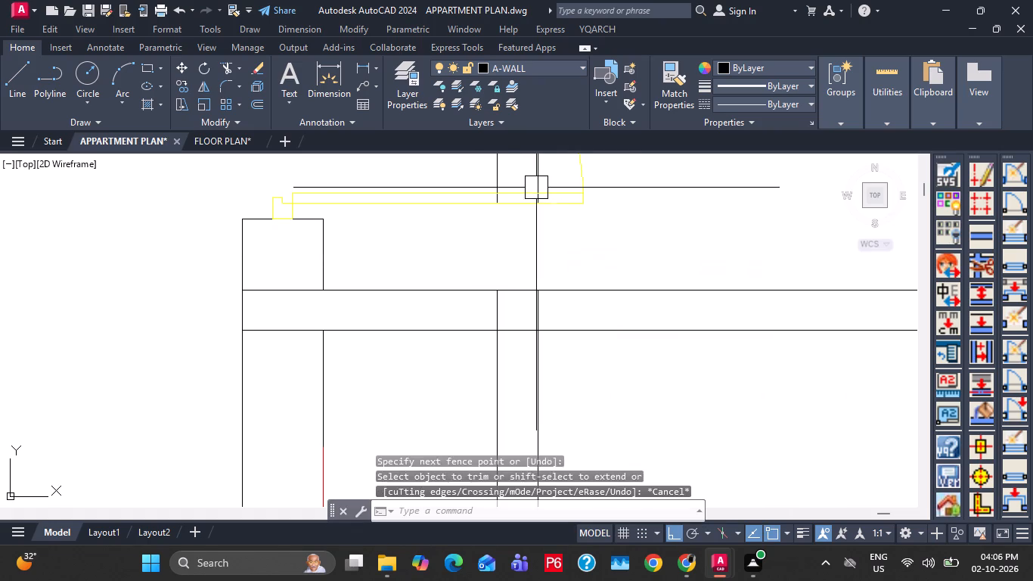
# Delete the leftover pieces of the toilet's west wall lines above the master bedroom's bottom wall.
pyautogui.click(538, 169)
pyautogui.click(496, 172)
pyautogui.press('Delete')
# Trim the overlapping line segments where the toilet's west wall meets the master bedroom's bottom wall.
pyautogui.moveTo(525, 328); pyautogui.dragTo(531, 316, button='middle')
pyautogui.write('TR')
pyautogui.press('space')
pyautogui.click(526, 318)
pyautogui.click(506, 290)
pyautogui.click(551, 295)
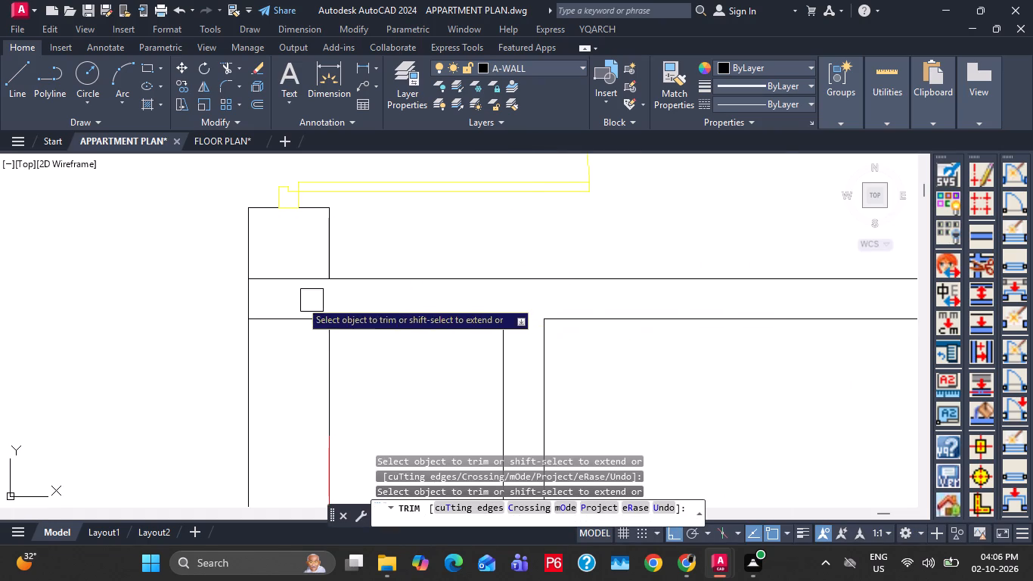
# Trim both lines of the master bedroom's bottom wall where they cross the west wall stub below the door.
pyautogui.click(306, 313)
pyautogui.click(306, 271)
pyautogui.scroll(-2, 375, 255)
pyautogui.moveTo(408, 313); pyautogui.dragTo(427, 287, button='middle')
pyautogui.moveTo(408, 327); pyautogui.dragTo(439, 284, button='middle')
pyautogui.press('Escape')
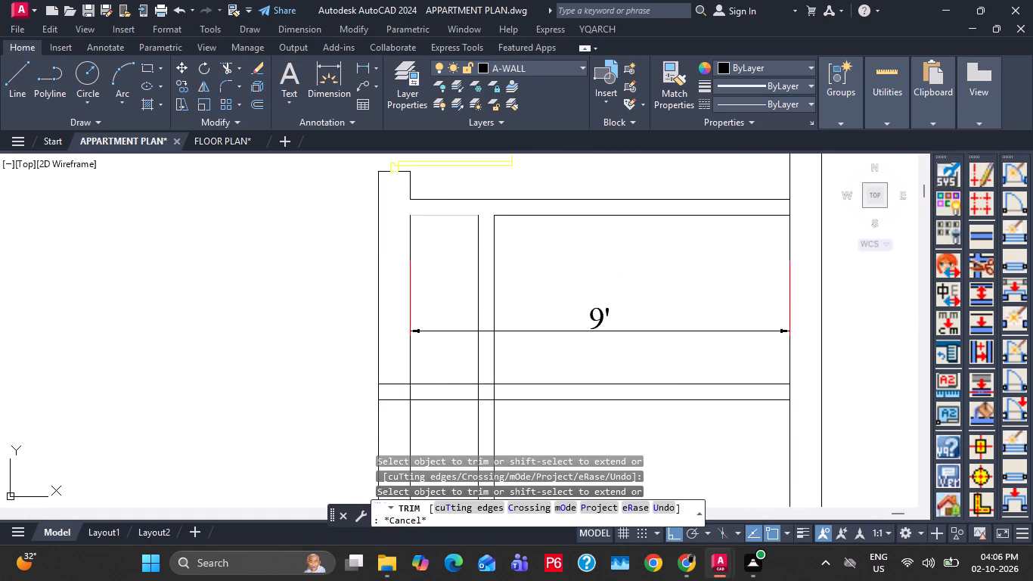
# Delete the 9' dimension and the two west wall lines running south from the stub below the bedroom door.
pyautogui.press('Escape')
pyautogui.click(436, 275)
pyautogui.click(349, 282)
pyautogui.press('Delete')
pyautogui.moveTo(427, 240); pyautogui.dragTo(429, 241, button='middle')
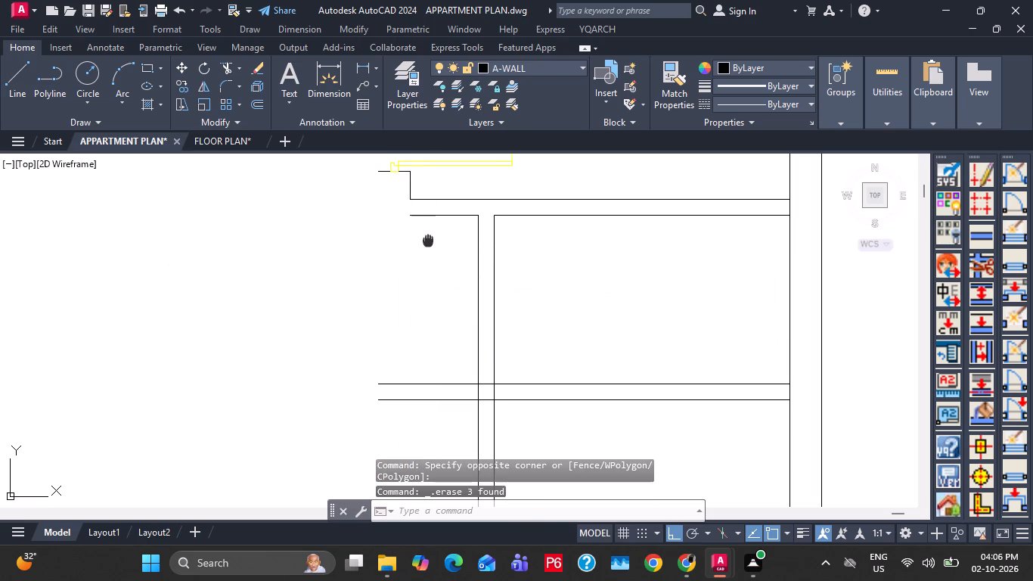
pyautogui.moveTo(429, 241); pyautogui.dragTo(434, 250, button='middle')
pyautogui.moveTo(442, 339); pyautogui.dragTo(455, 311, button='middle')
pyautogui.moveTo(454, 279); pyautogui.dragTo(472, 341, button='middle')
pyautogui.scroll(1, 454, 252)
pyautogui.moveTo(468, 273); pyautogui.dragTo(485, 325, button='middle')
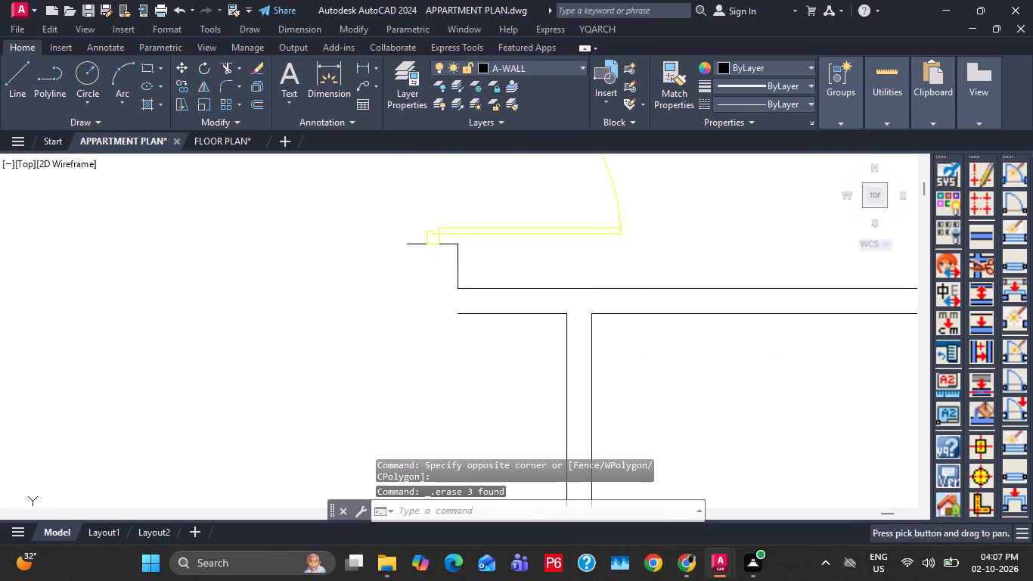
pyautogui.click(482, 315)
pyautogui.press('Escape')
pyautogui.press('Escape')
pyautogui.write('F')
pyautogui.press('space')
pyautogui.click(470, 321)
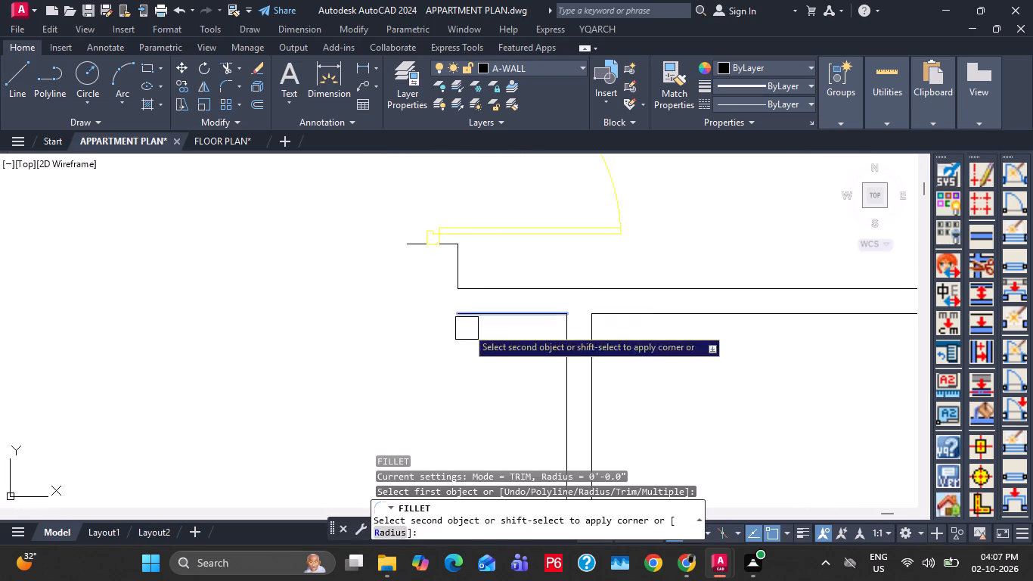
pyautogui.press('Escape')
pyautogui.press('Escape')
# Stretch the west end of the bedroom bottom wall's lower line further west, past the stub below the door.
pyautogui.click(478, 310)
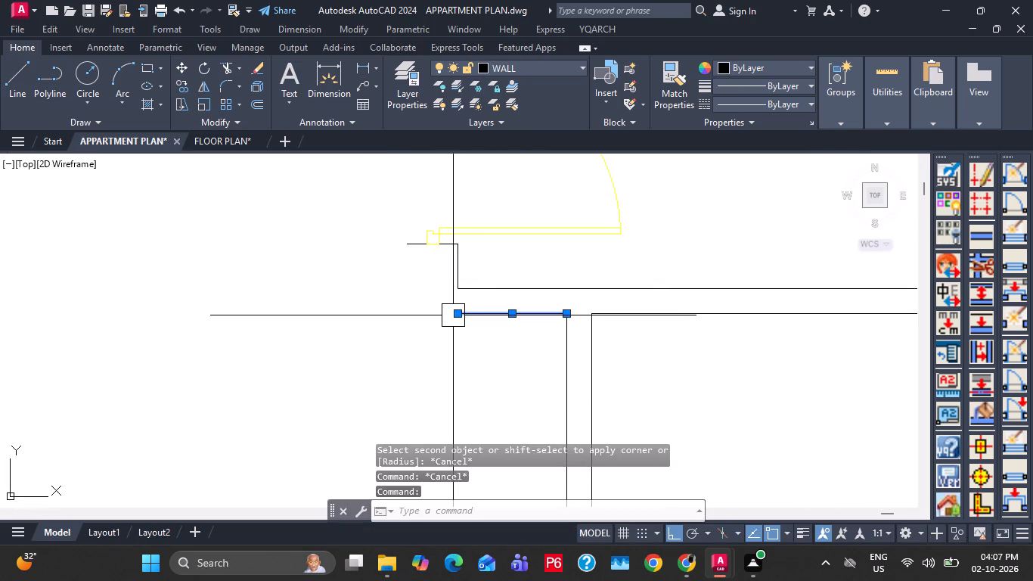
pyautogui.click(454, 315)
pyautogui.click(369, 314)
pyautogui.press('Escape')
pyautogui.press('Escape')
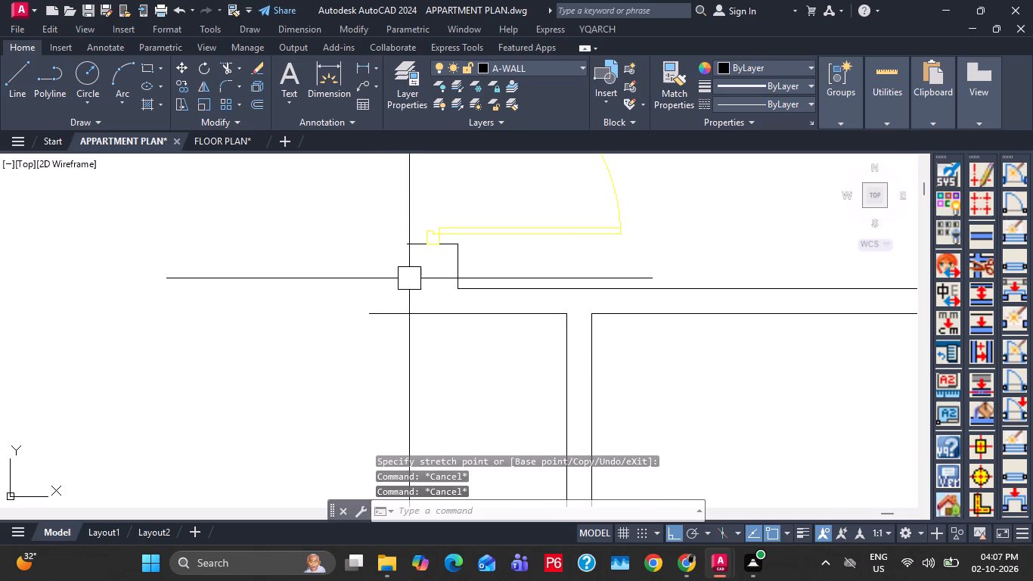
# Draw a vertical line from the west corner of the stub below the door down to the bedroom bottom wall's lower line.
pyautogui.write('L')
pyautogui.press('space')
pyautogui.scroll(1, 414, 243)
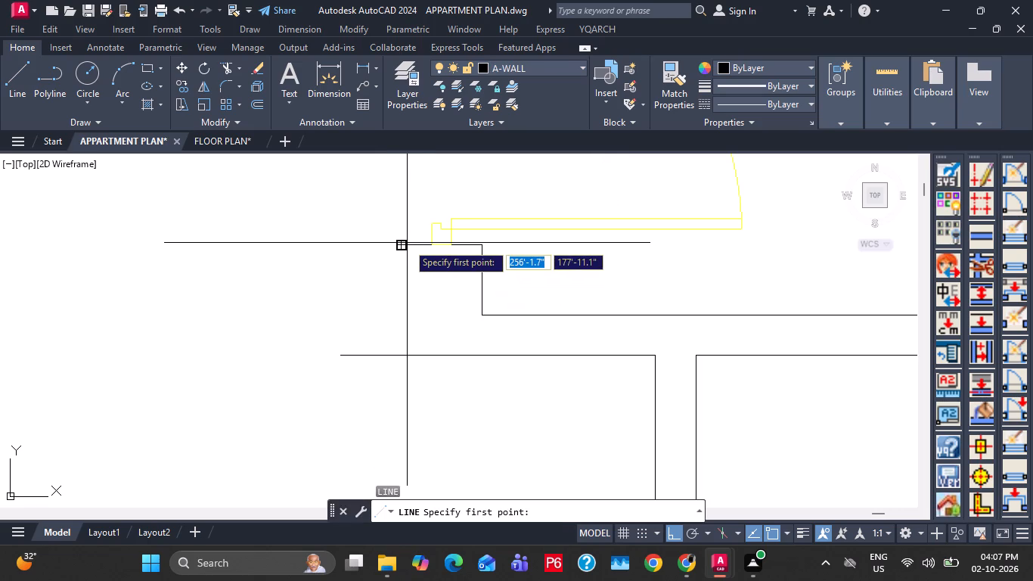
pyautogui.click(405, 243)
pyautogui.click(404, 356)
pyautogui.press('Escape')
pyautogui.press('Escape')
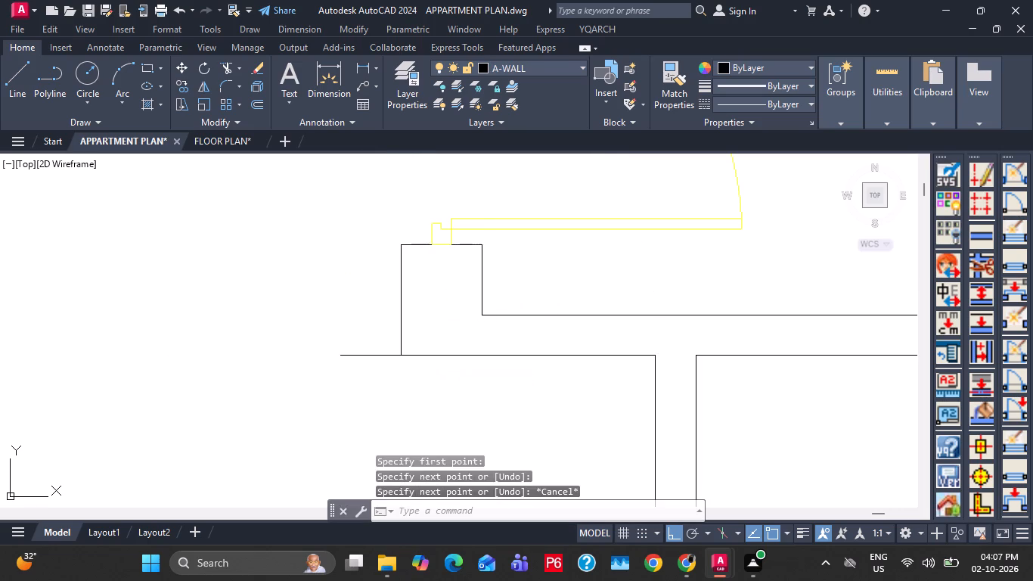
# Fillet the bedroom bottom wall's lower line with the stub's new west line into a sharp corner.
pyautogui.click(428, 349)
pyautogui.press('f')
pyautogui.press('space')
pyautogui.click(438, 362)
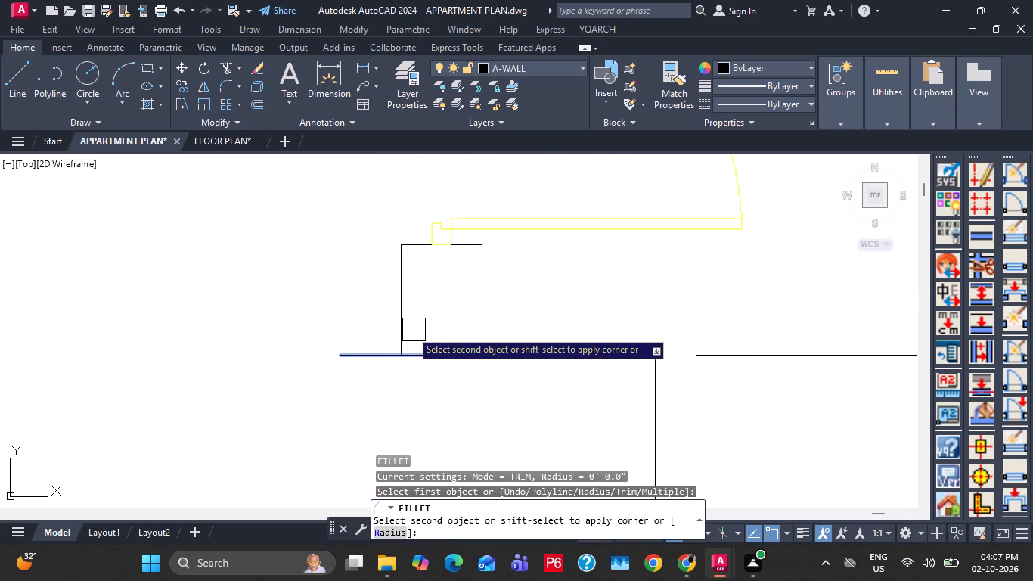
pyautogui.click(404, 328)
pyautogui.press('Escape')
pyautogui.scroll(-5, 418, 329)
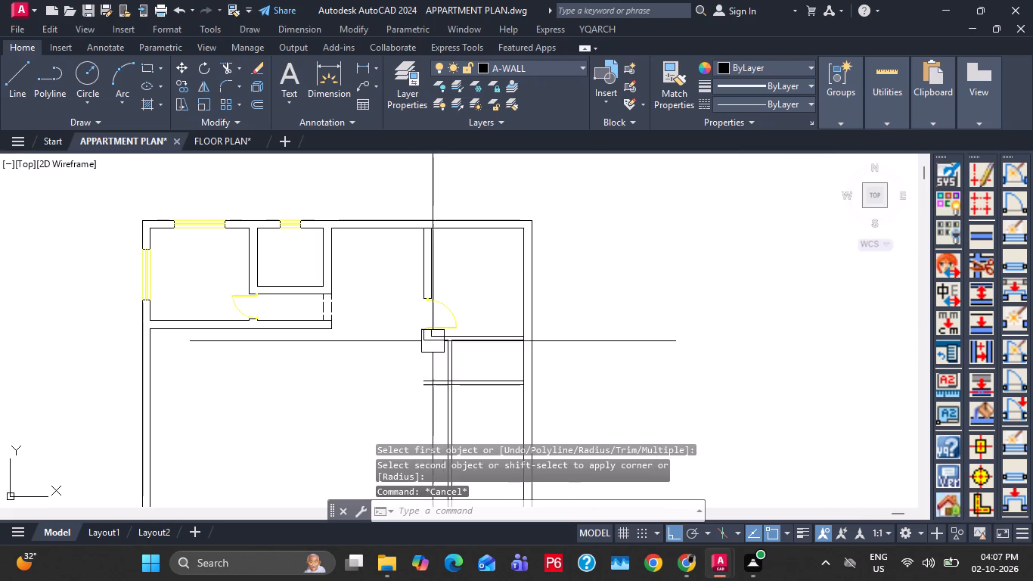
# Close the west end of the toilet's bottom wall with a 4.5" vertical line.
pyautogui.moveTo(477, 365); pyautogui.dragTo(501, 315, button='middle')
pyautogui.scroll(2, 477, 333)
pyautogui.moveTo(411, 272); pyautogui.dragTo(420, 284, button='middle')
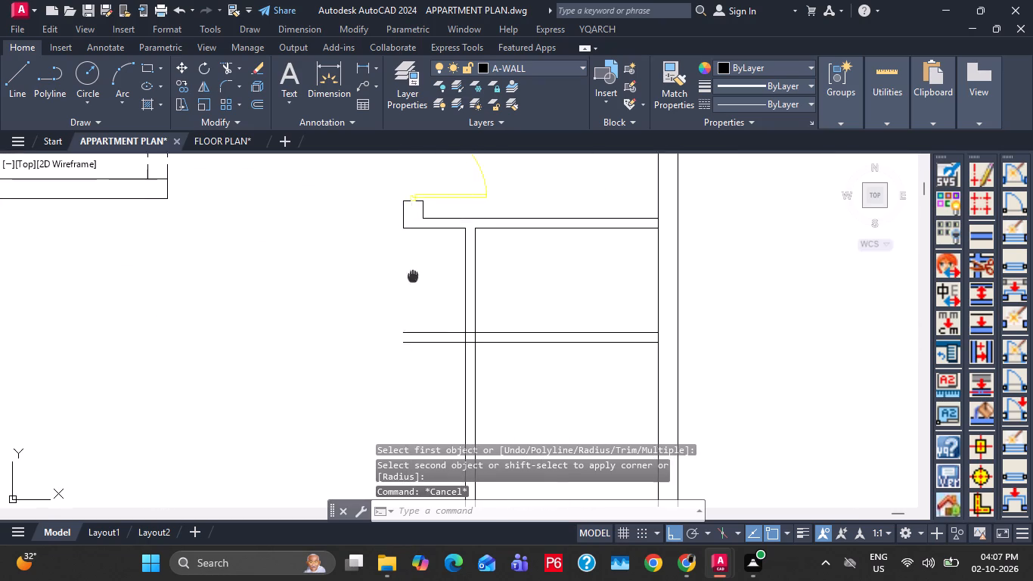
pyautogui.moveTo(420, 284); pyautogui.dragTo(425, 290, button='middle')
pyautogui.press('l')
pyautogui.press('space')
pyautogui.scroll(1, 430, 365)
pyautogui.click(406, 337)
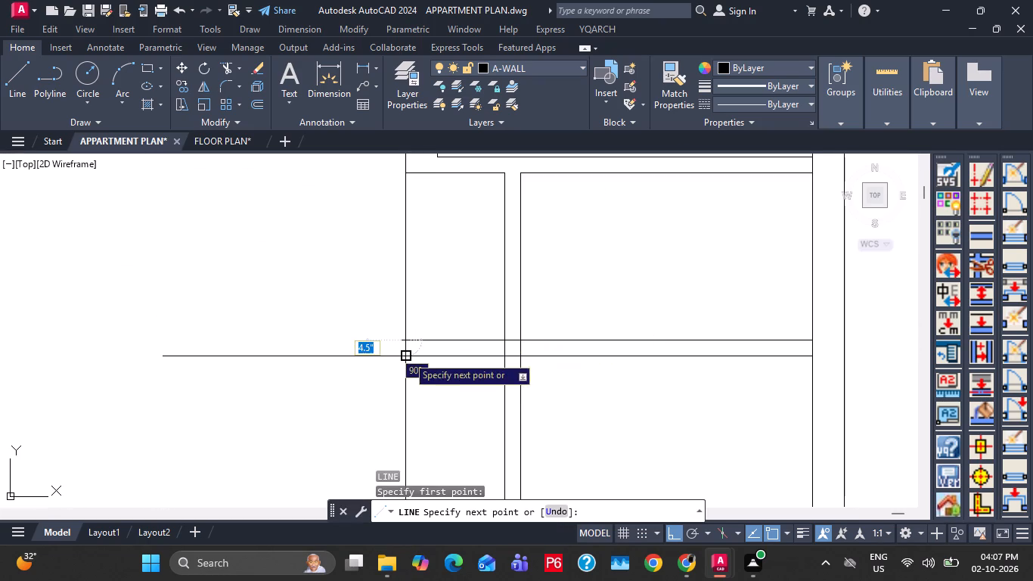
pyautogui.click(407, 356)
pyautogui.press('Escape')
pyautogui.press('Escape')
# Trim the four overlapping line segments where the toilet's west wall crosses its bottom wall.
pyautogui.press('t')
pyautogui.press('r')
pyautogui.press('space')
pyautogui.scroll(3, 506, 358)
pyautogui.click(516, 348)
pyautogui.click(490, 328)
pyautogui.click(560, 328)
pyautogui.click(526, 294)
pyautogui.press('Escape')
pyautogui.scroll(-4, 519, 304)
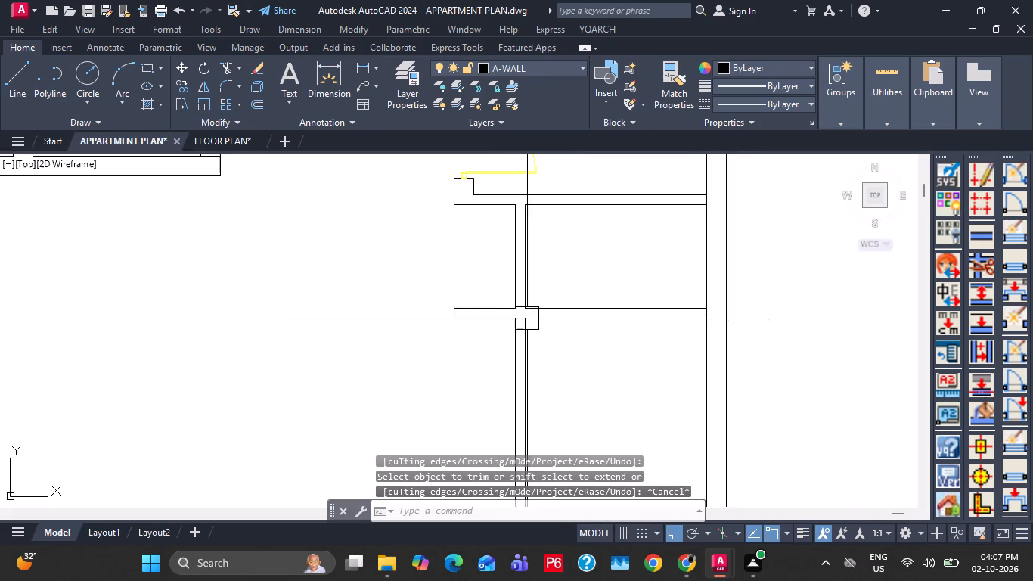
# Examine the kitchen's size and wall layout below the toilet in the reference plan.
pyautogui.moveTo(534, 287); pyautogui.dragTo(520, 300, button='middle')
pyautogui.scroll(-3, 506, 274)
pyautogui.moveTo(528, 350); pyautogui.dragTo(554, 303, button='middle')
pyautogui.scroll(5, 281, 424)
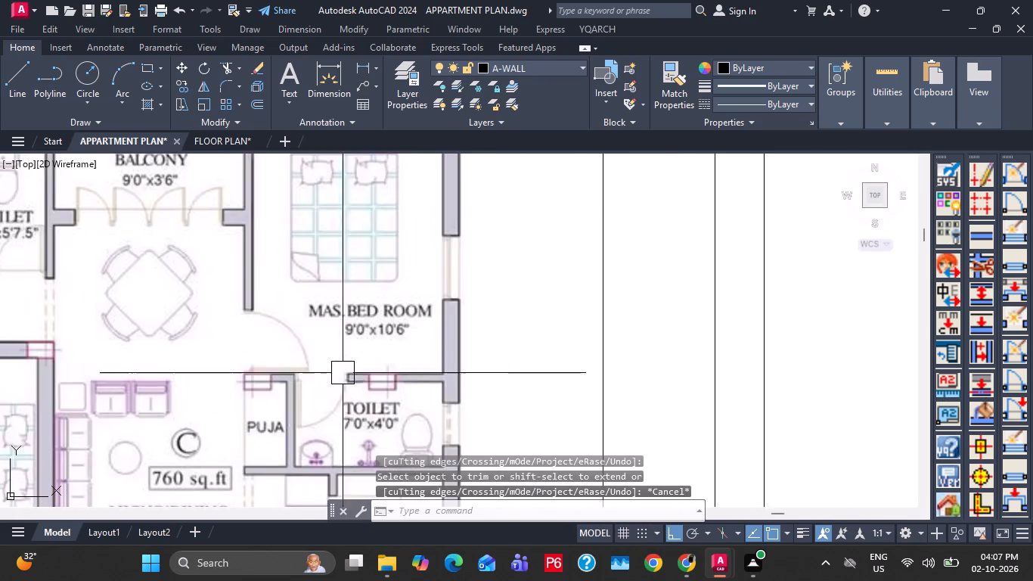
pyautogui.scroll(-3, 404, 344)
pyautogui.scroll(2, 340, 418)
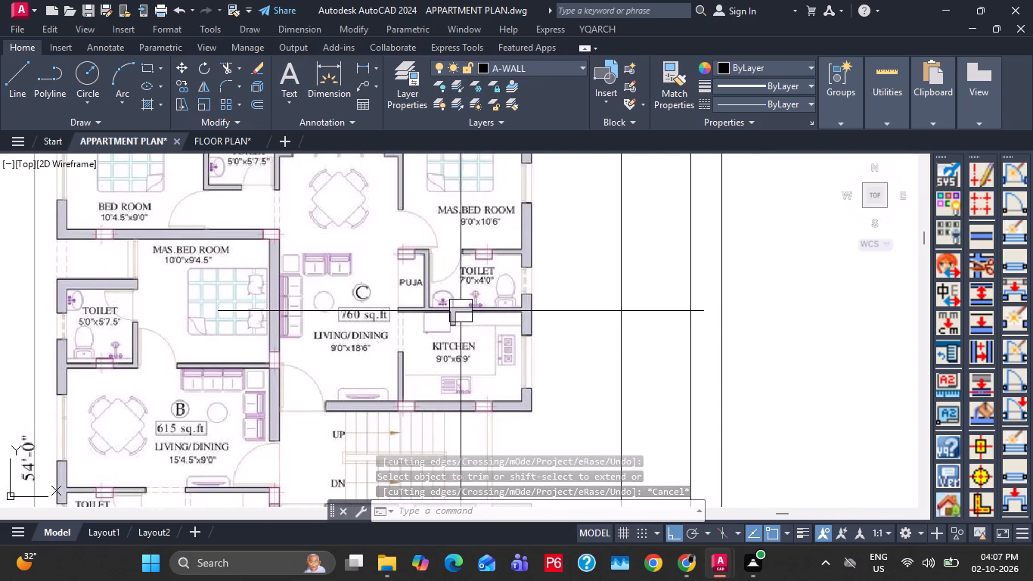
pyautogui.scroll(2, 443, 339)
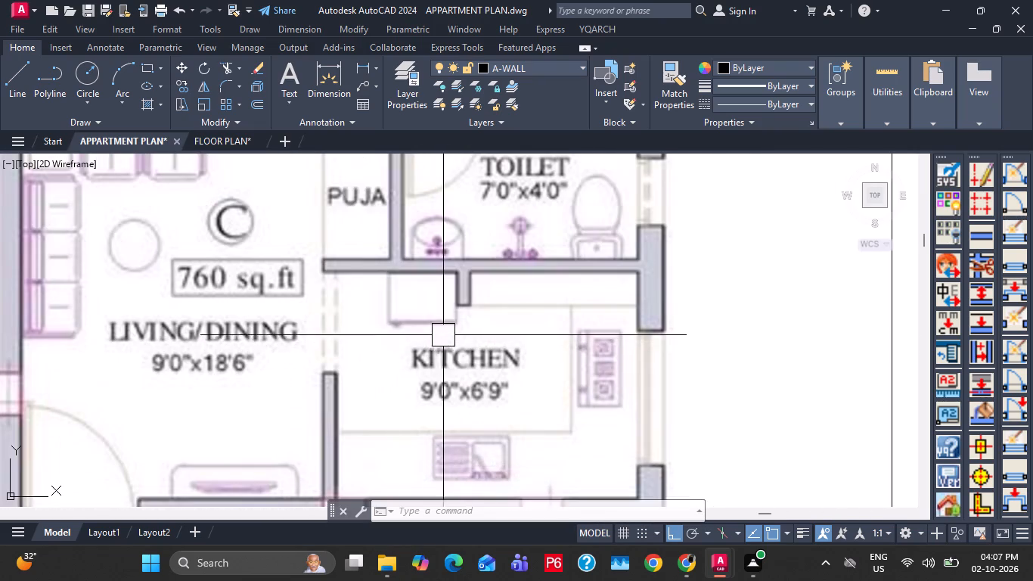
pyautogui.scroll(-8, 371, 331)
pyautogui.moveTo(622, 283); pyautogui.dragTo(594, 353, button='middle')
pyautogui.scroll(4, 495, 348)
pyautogui.moveTo(352, 354); pyautogui.dragTo(545, 310, button='middle')
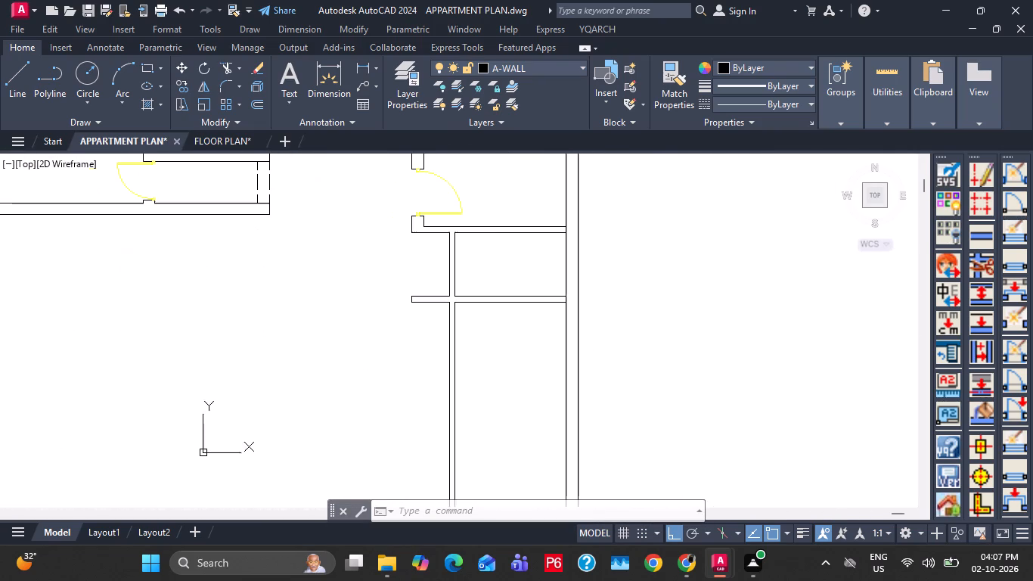
pyautogui.press('Escape')
pyautogui.press('Escape')
pyautogui.press('space')
pyautogui.press('Escape')
pyautogui.press('Escape')
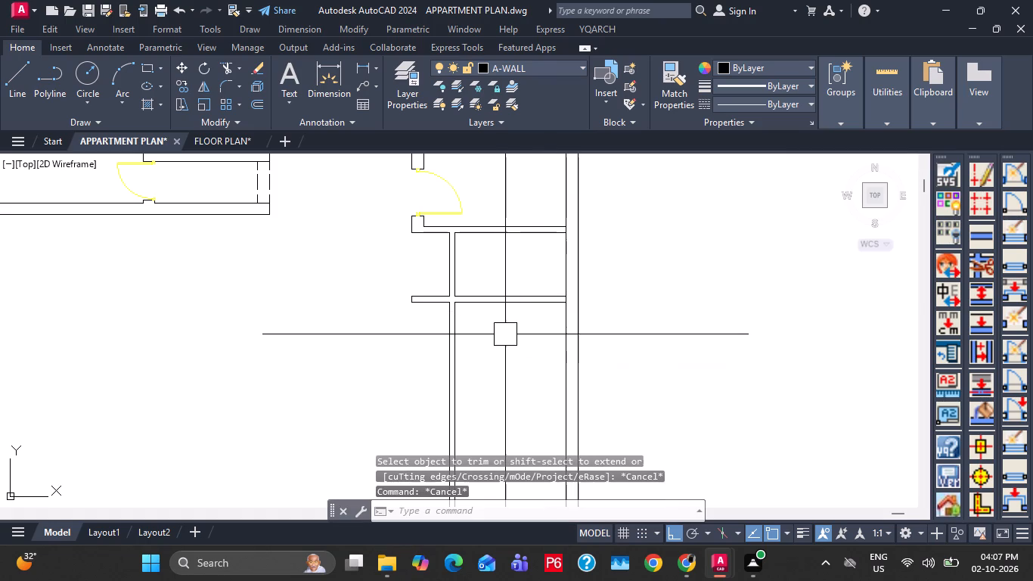
# Offset the lower line of the toilet's bottom wall 6'9" to the south for the kitchen's depth.
pyautogui.press('l')
pyautogui.press('Escape')
pyautogui.press('Escape')
pyautogui.write('O 6')
pyautogui.write('\'9"')
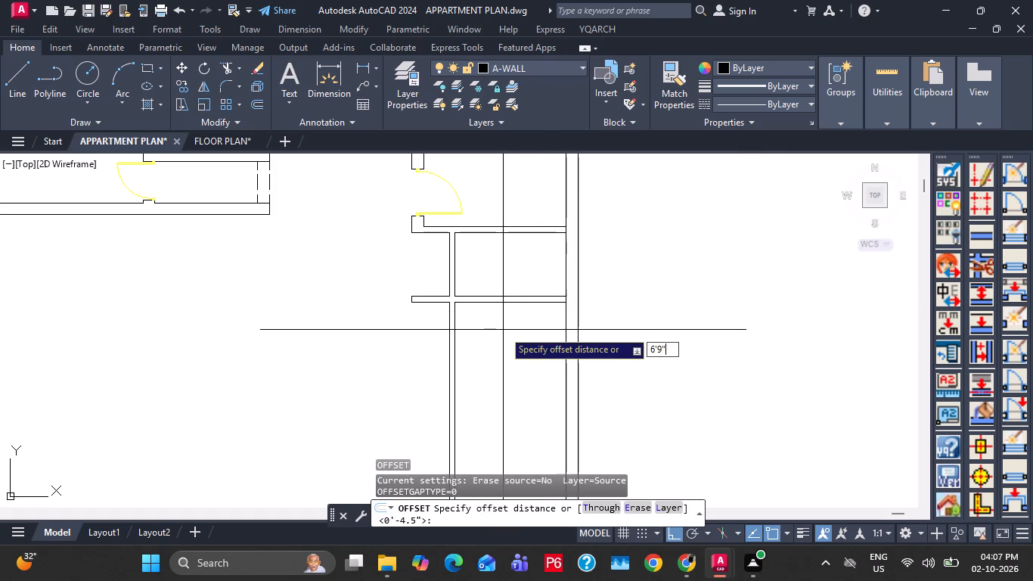
pyautogui.press('Return')
pyautogui.click(513, 312)
pyautogui.click(513, 337)
pyautogui.moveTo(513, 350); pyautogui.dragTo(547, 292, button='middle')
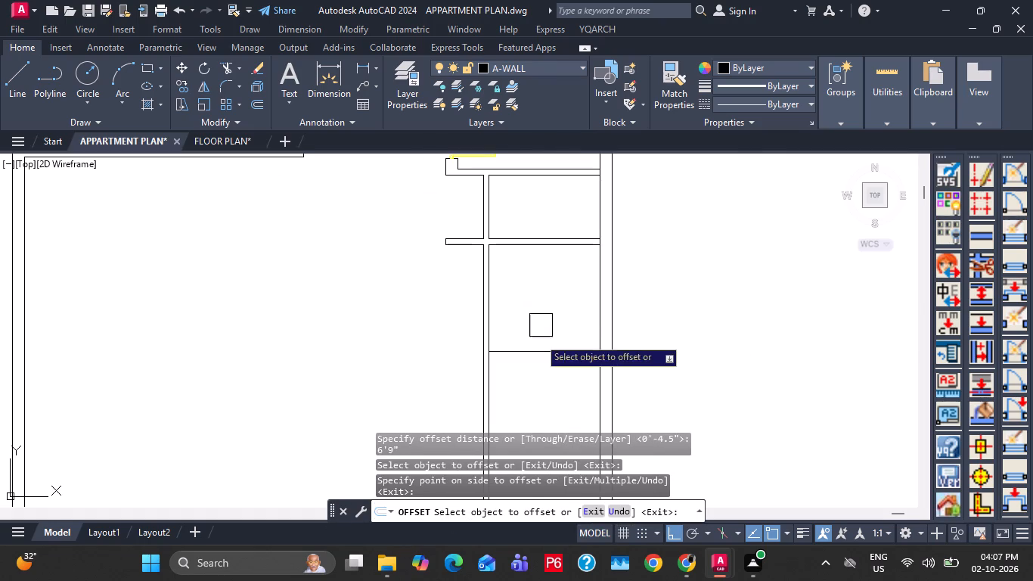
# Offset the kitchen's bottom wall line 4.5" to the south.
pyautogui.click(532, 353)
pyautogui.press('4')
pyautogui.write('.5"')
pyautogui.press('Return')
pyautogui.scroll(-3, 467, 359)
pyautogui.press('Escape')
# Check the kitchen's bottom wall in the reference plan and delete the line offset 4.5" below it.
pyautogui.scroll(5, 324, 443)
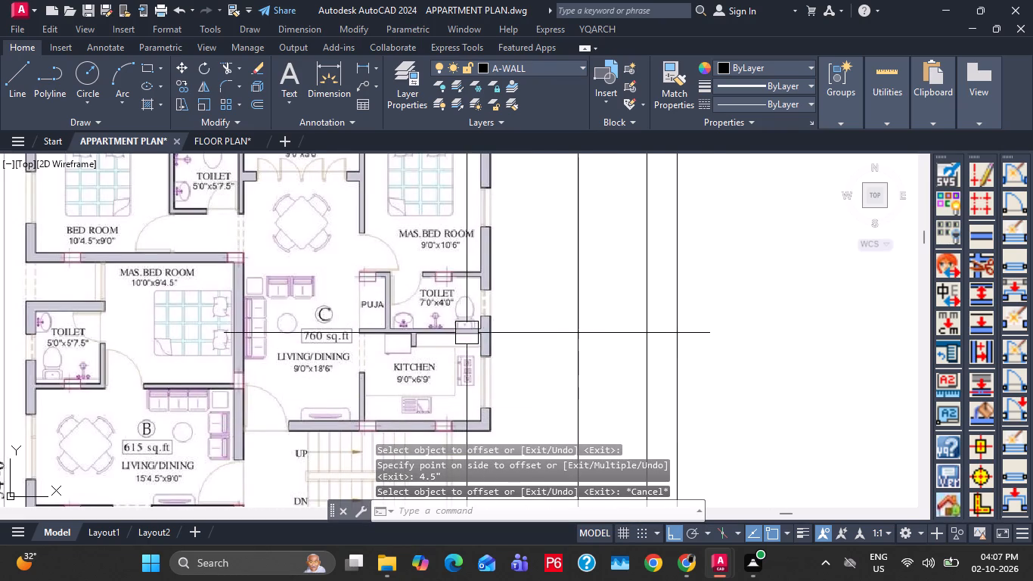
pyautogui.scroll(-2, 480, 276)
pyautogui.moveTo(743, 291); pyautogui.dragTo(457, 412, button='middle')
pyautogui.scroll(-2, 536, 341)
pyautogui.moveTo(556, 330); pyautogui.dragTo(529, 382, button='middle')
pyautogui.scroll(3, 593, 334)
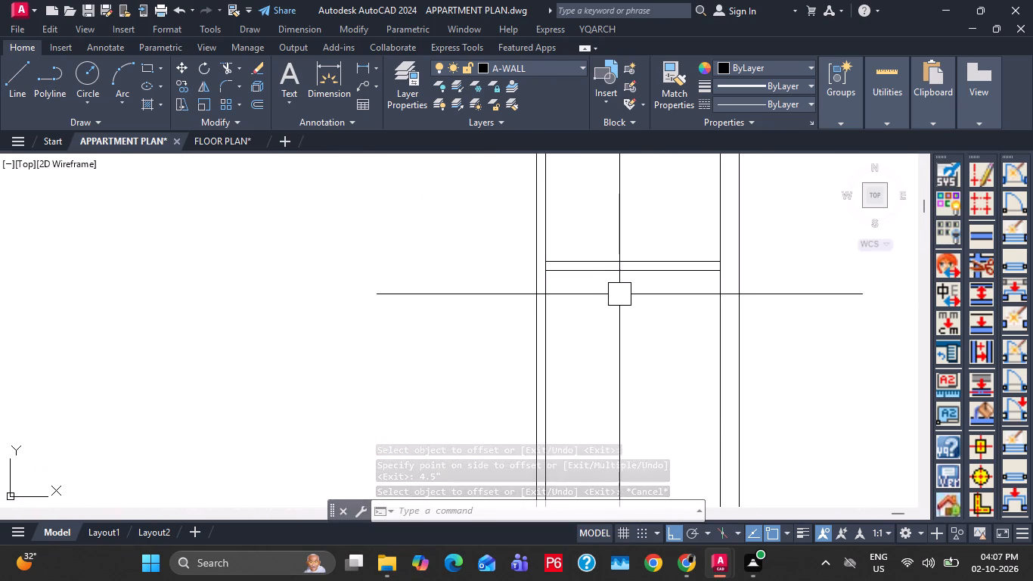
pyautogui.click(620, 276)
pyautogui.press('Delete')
# Offset the kitchen's bottom wall line 9" to the south for the wall thickness.
pyautogui.write('O 9"')
pyautogui.press('Return')
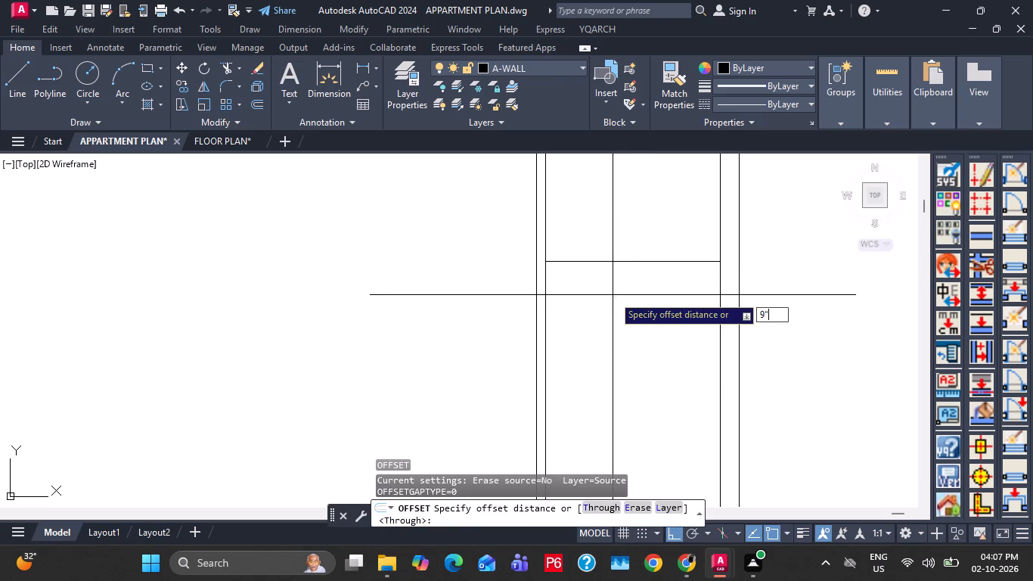
pyautogui.click(619, 264)
pyautogui.click(613, 312)
pyautogui.press('Escape')
# Check the kitchen in the reference plan and join the two split segments along the kitchen's top edge into one line.
pyautogui.scroll(-2, 612, 306)
pyautogui.moveTo(504, 402); pyautogui.dragTo(560, 273, button='middle')
pyautogui.scroll(2, 271, 425)
pyautogui.scroll(1, 288, 339)
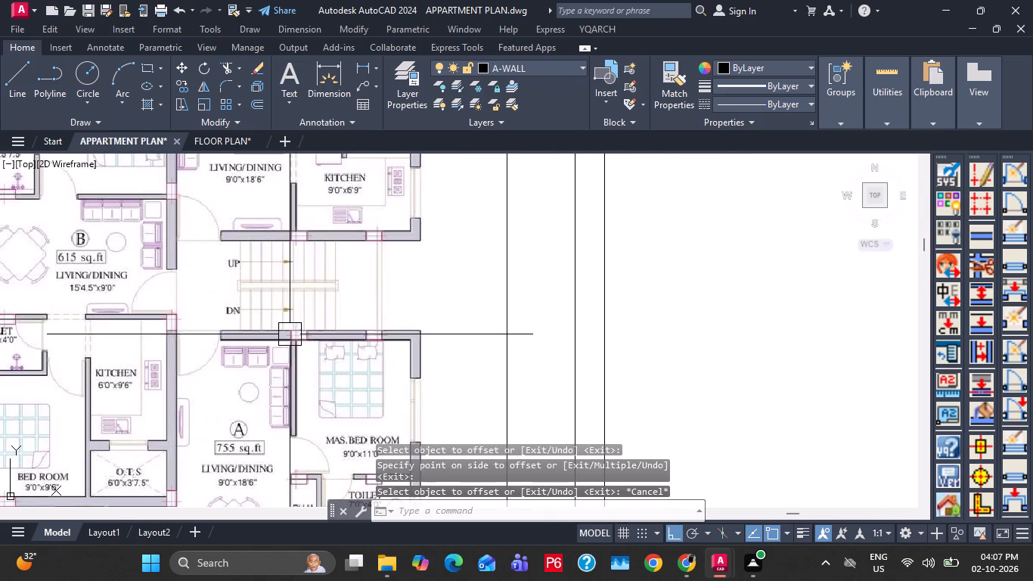
pyautogui.scroll(-4, 279, 344)
pyautogui.moveTo(457, 339); pyautogui.dragTo(361, 462, button='middle')
pyautogui.scroll(2, 417, 335)
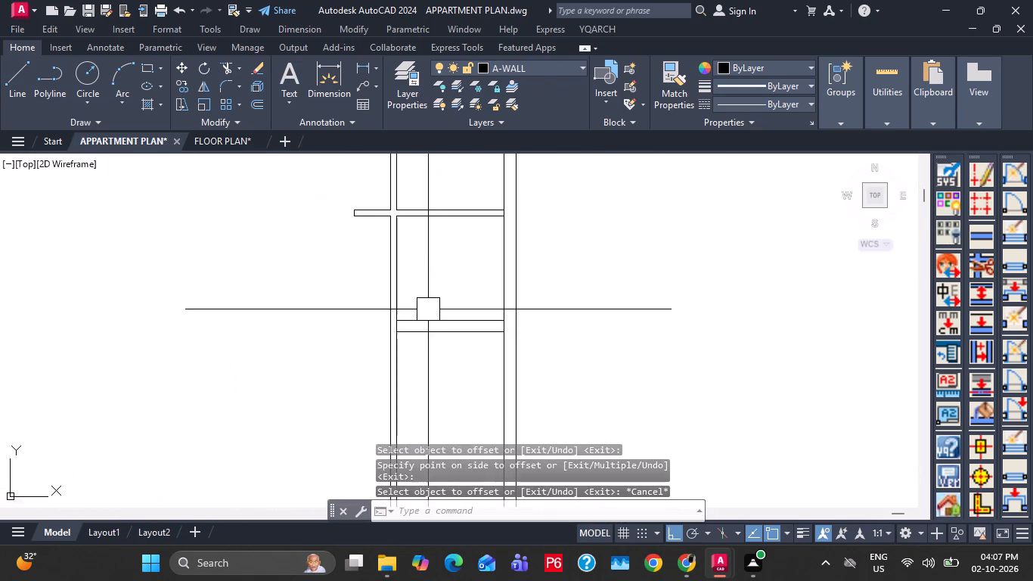
pyautogui.moveTo(433, 309); pyautogui.dragTo(489, 354, button='middle')
pyautogui.scroll(1, 451, 268)
pyautogui.click(467, 259)
pyautogui.click(408, 266)
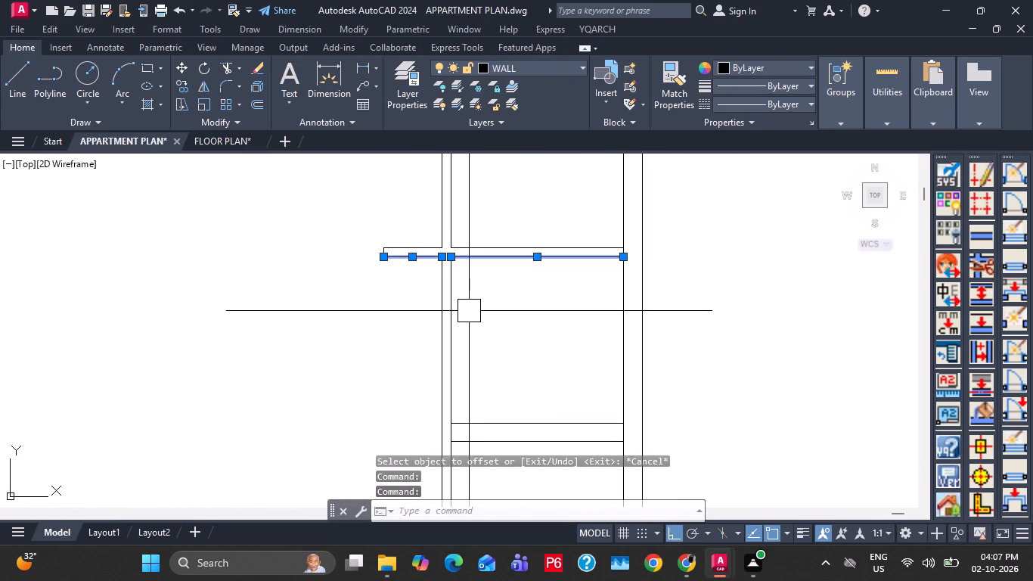
pyautogui.write('J')
pyautogui.press('space')
pyautogui.moveTo(478, 342); pyautogui.dragTo(510, 315, button='middle')
pyautogui.press('Escape')
# Delete the two vertical wall lines running south through the kitchen from the toilet's bottom wall.
pyautogui.click(511, 333)
pyautogui.click(425, 333)
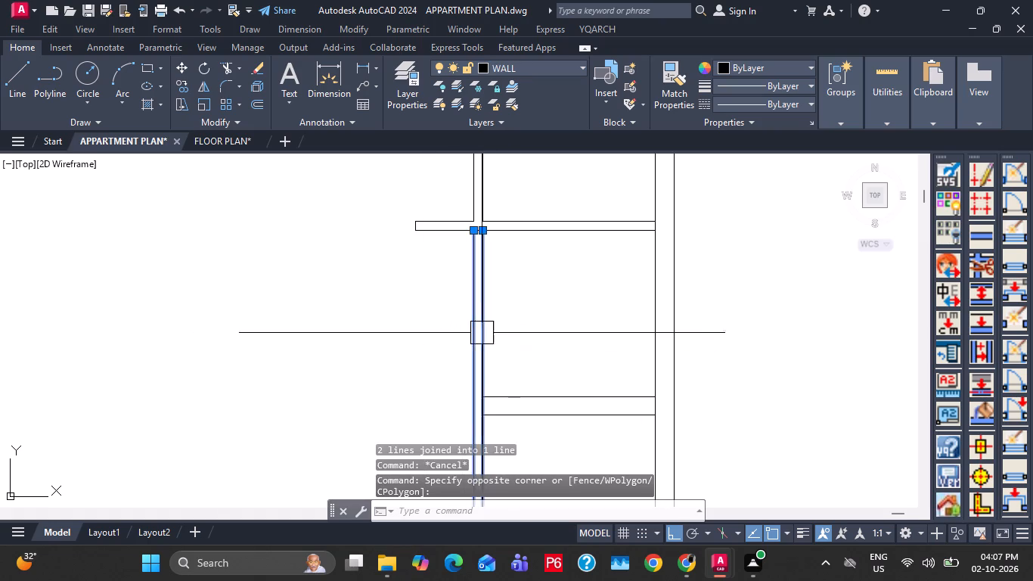
pyautogui.press('Delete')
# Draw the kitchen's west line straight down from the west end of the toilet's bottom wall to the kitchen's bottom wall level.
pyautogui.press('l')
pyautogui.press('space')
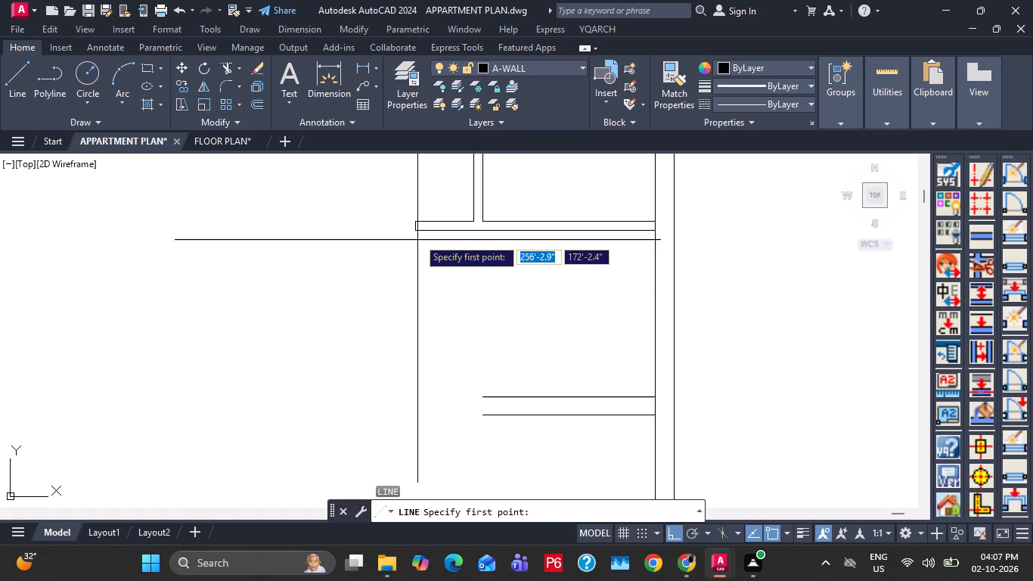
pyautogui.click(417, 234)
pyautogui.click(414, 405)
pyautogui.press('Escape')
pyautogui.press('Escape')
# Extend the upper line of the kitchen's bottom wall west to the kitchen's west line.
pyautogui.press('e')
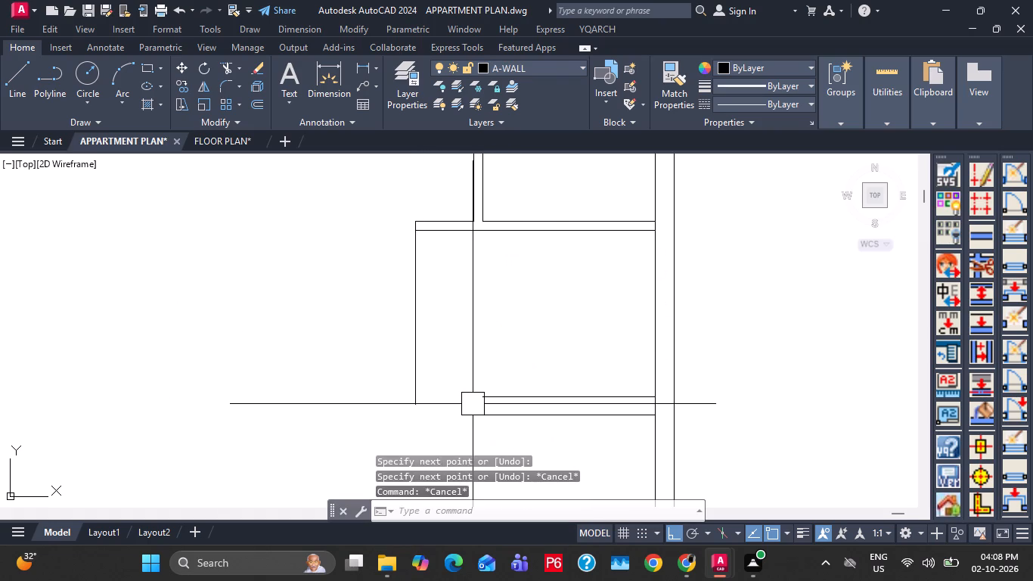
pyautogui.press('x')
pyautogui.press('space')
pyautogui.click(512, 399)
pyautogui.press('Escape')
pyautogui.press('Escape')
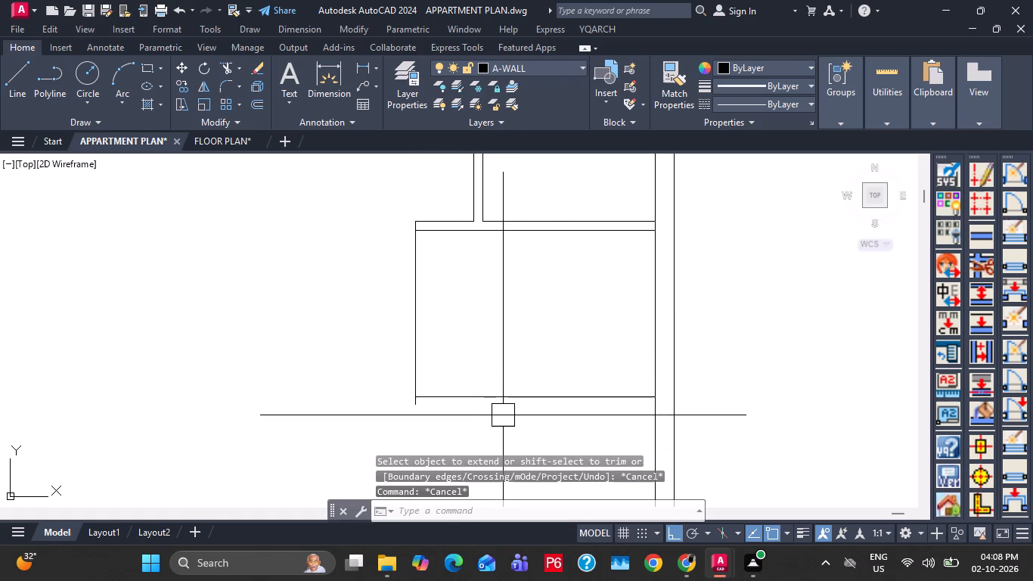
# Fillet the lower line of the kitchen's bottom wall with the kitchen's west line into a sharp corner.
pyautogui.write('F')
pyautogui.press('space')
pyautogui.click(502, 415)
pyautogui.click(408, 359)
pyautogui.press('Escape')
pyautogui.press('Escape')
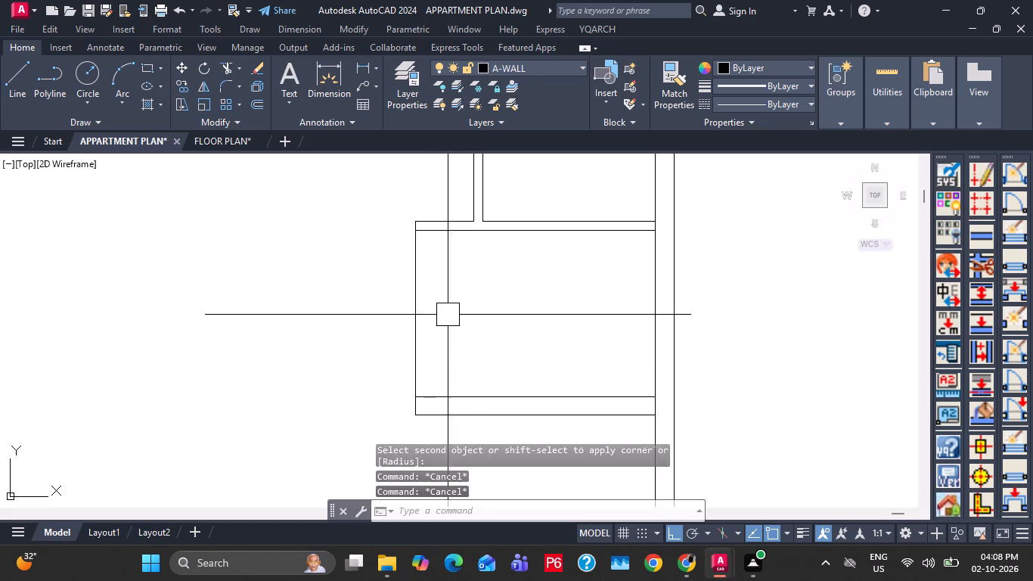
# Examine the unit C kitchen and the surrounding rooms and staircase in the reference plan.
pyautogui.scroll(-4, 489, 345)
pyautogui.moveTo(482, 373); pyautogui.dragTo(499, 318, button='middle')
pyautogui.scroll(4, 337, 394)
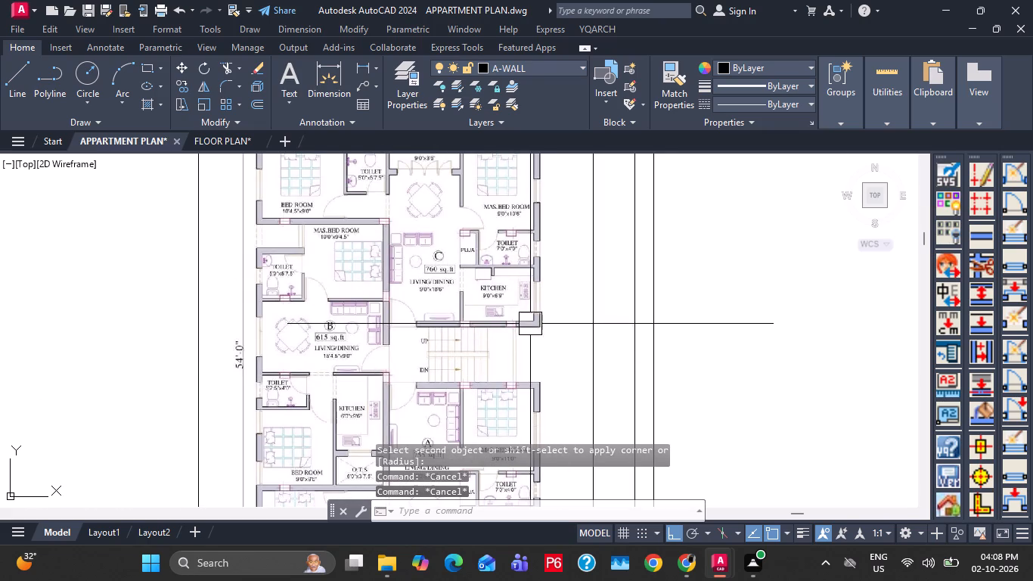
pyautogui.scroll(1, 473, 346)
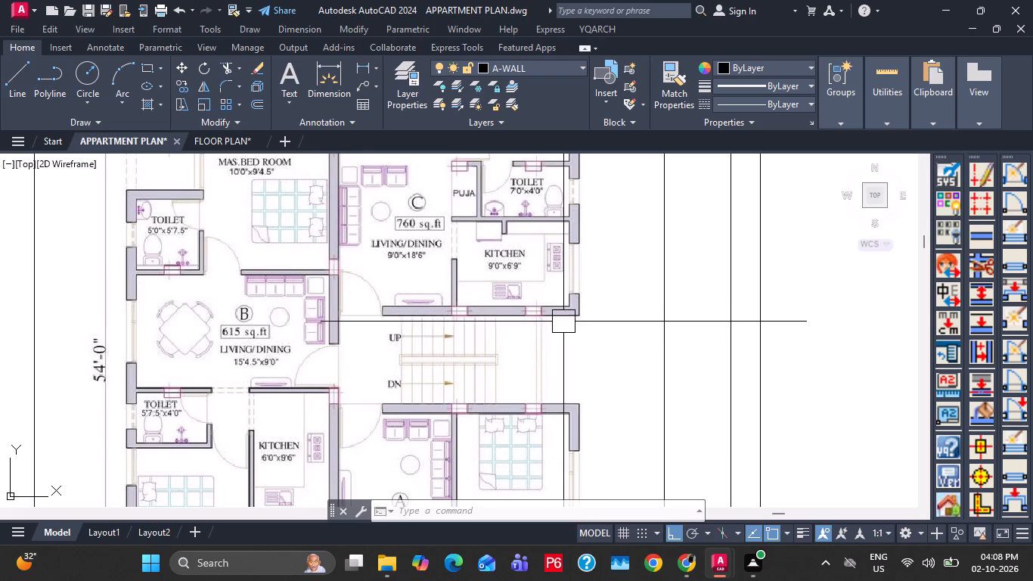
pyautogui.moveTo(563, 327); pyautogui.dragTo(535, 374, button='middle')
pyautogui.scroll(-2, 485, 358)
pyautogui.scroll(-2, 618, 309)
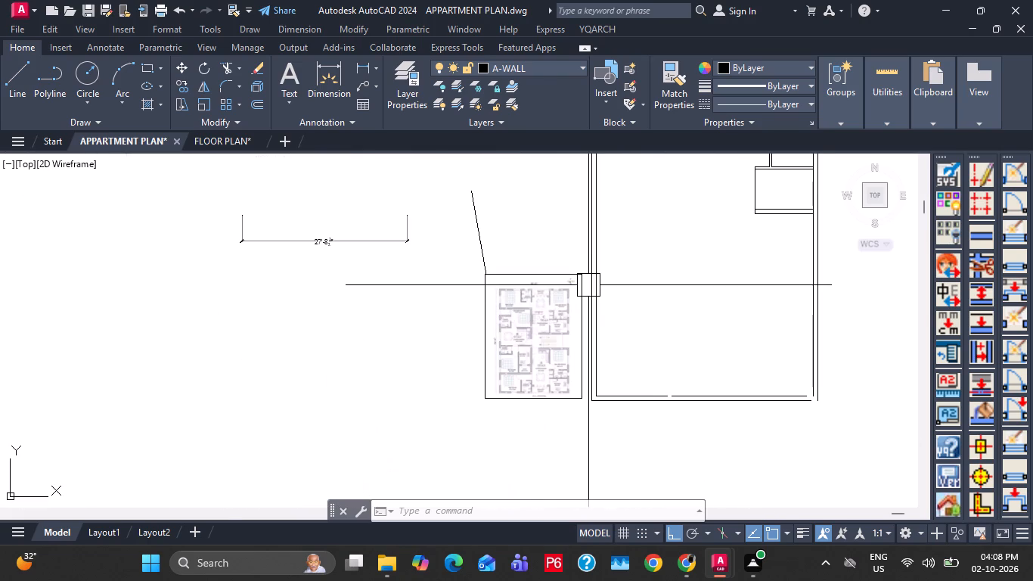
pyautogui.moveTo(588, 290); pyautogui.dragTo(525, 393, button='middle')
pyautogui.moveTo(467, 474); pyautogui.dragTo(485, 360, button='middle')
pyautogui.scroll(3, 485, 352)
pyautogui.moveTo(512, 272); pyautogui.dragTo(507, 320, button='middle')
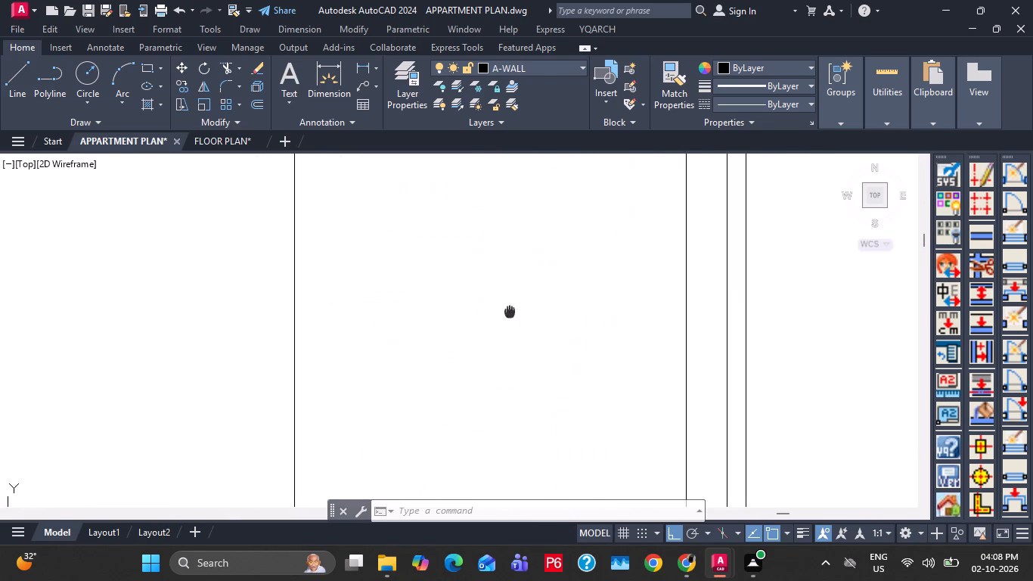
pyautogui.moveTo(507, 320); pyautogui.dragTo(499, 346, button='middle')
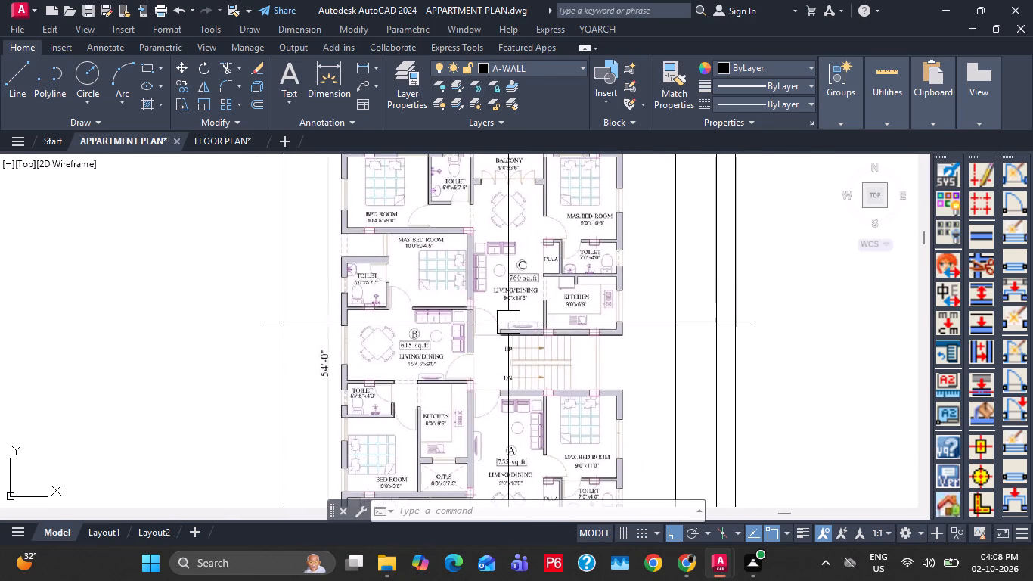
# Save the apartment plan drawing.
pyautogui.press('Escape')
pyautogui.hotkey('ctrl', 's')
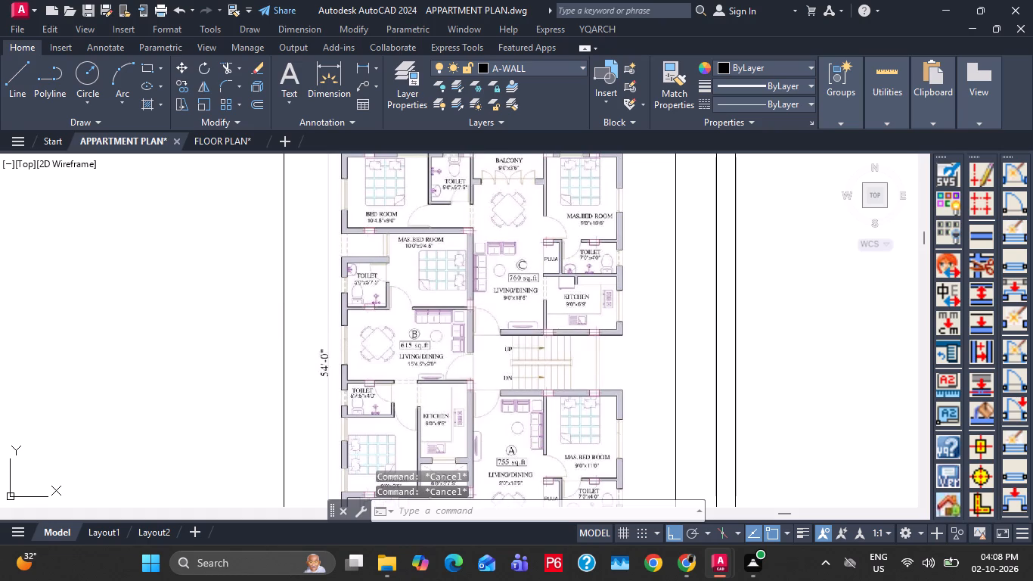
pyautogui.scroll(1, 442, 349)
pyautogui.hotkey('ctrl', 's')
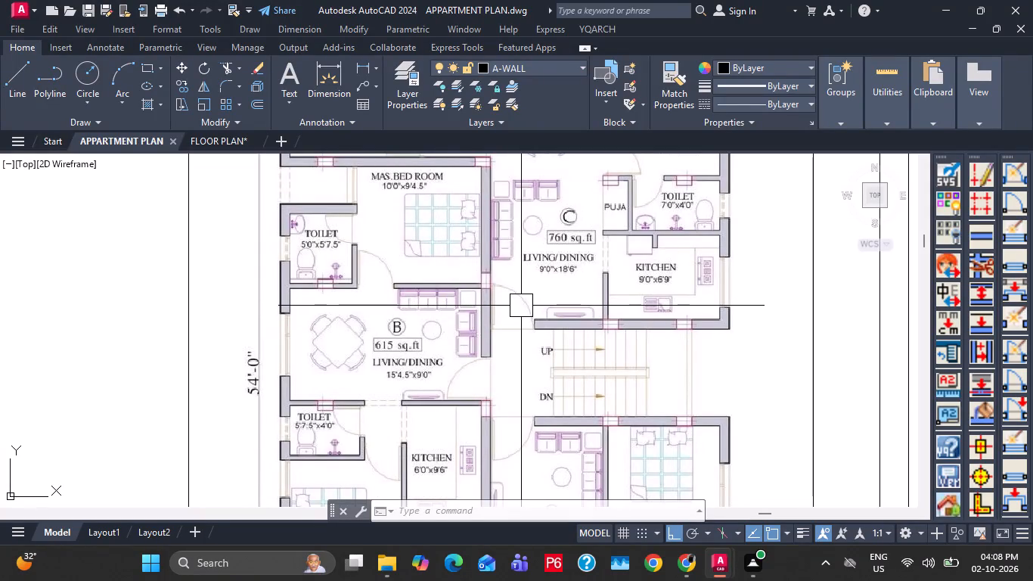
# Examine unit B's master bedroom and its size label in the reference plan, comparing it with the drawn walls.
pyautogui.scroll(-2, 475, 308)
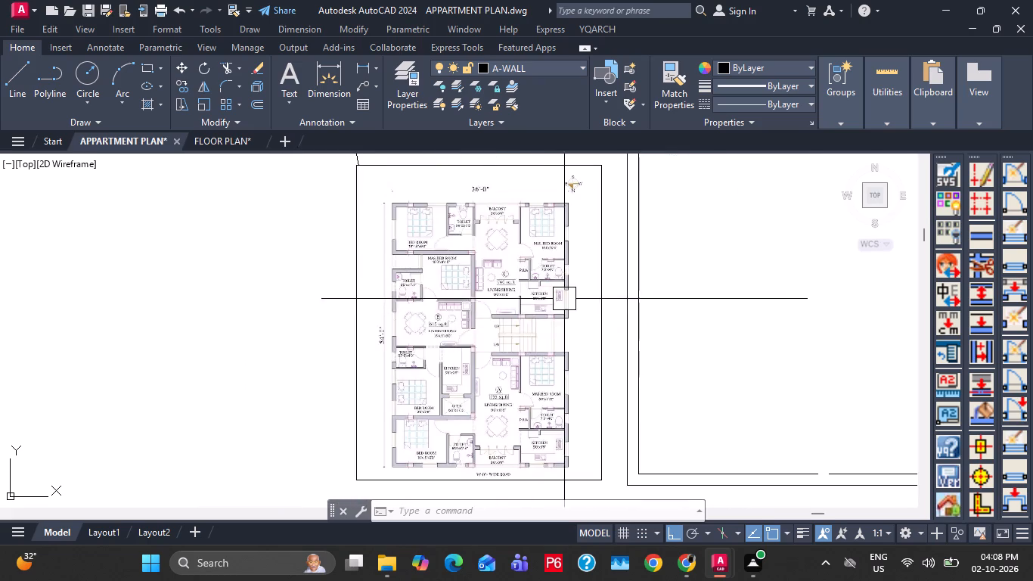
pyautogui.moveTo(551, 301); pyautogui.dragTo(435, 337, button='middle')
pyautogui.scroll(-2, 442, 330)
pyautogui.moveTo(589, 270); pyautogui.dragTo(605, 210, button='middle')
pyautogui.scroll(2, 438, 278)
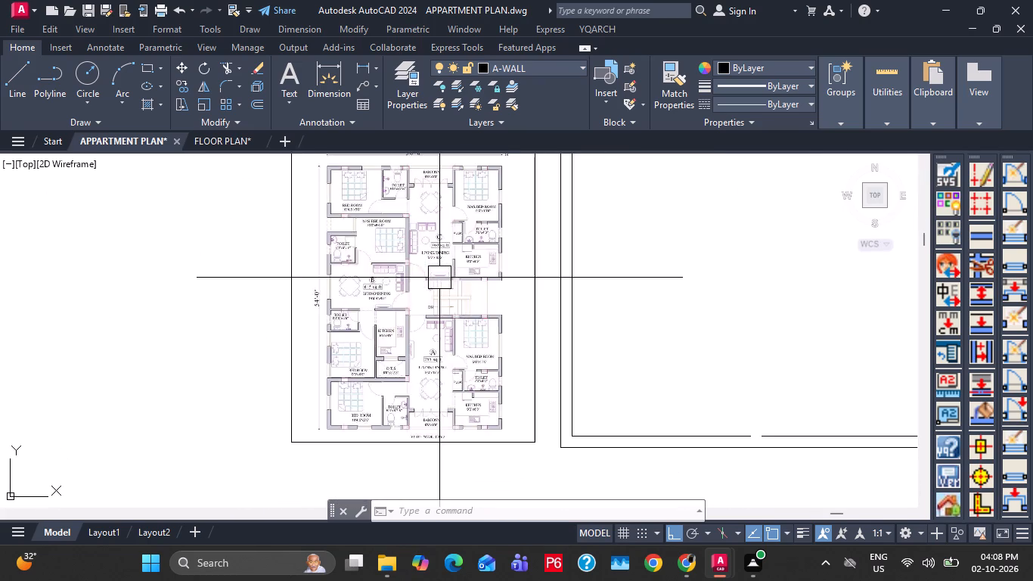
pyautogui.scroll(1, 439, 278)
pyautogui.moveTo(456, 271); pyautogui.dragTo(465, 319, button='middle')
pyautogui.scroll(2, 447, 315)
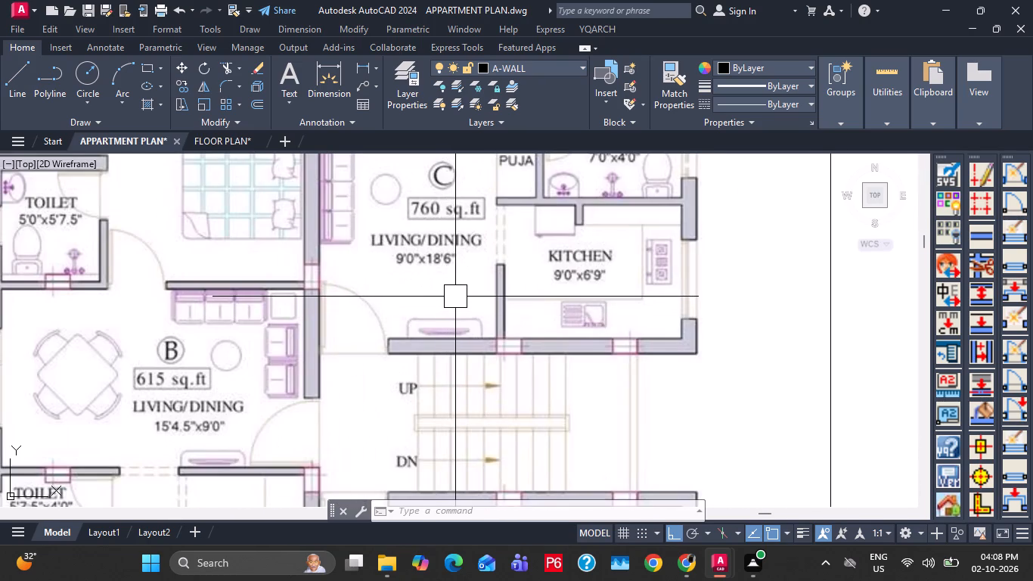
pyautogui.scroll(-1, 455, 297)
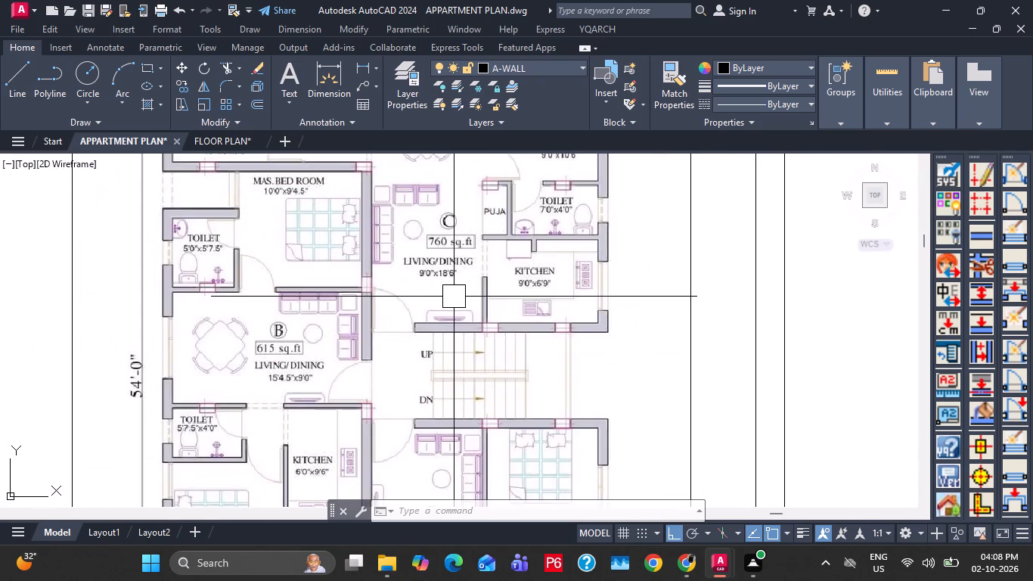
pyautogui.scroll(-3, 454, 297)
pyautogui.scroll(3, 430, 297)
pyautogui.scroll(-3, 427, 297)
pyautogui.moveTo(633, 277); pyautogui.dragTo(460, 388, button='middle')
pyautogui.scroll(-2, 508, 358)
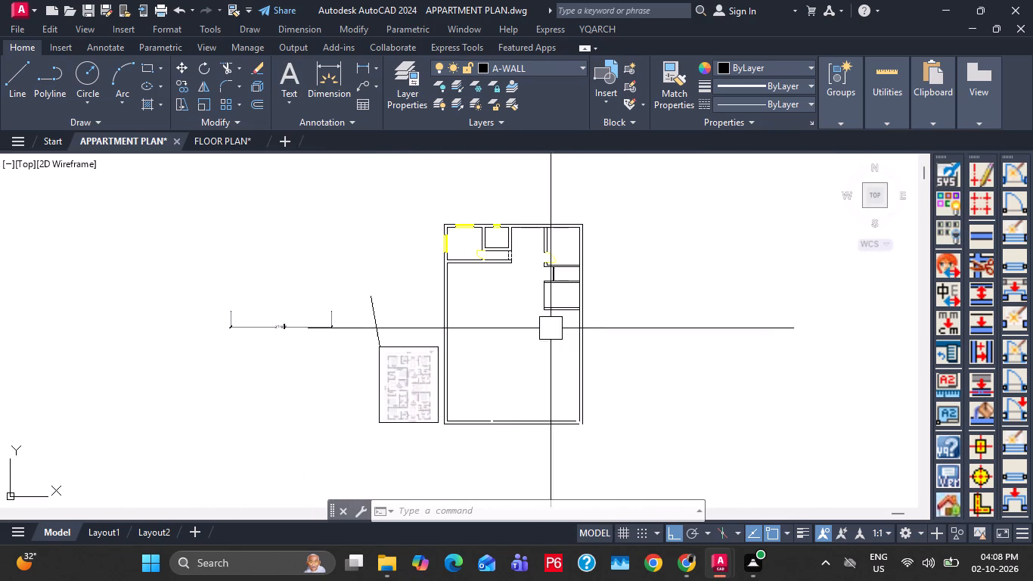
pyautogui.scroll(2, 526, 291)
pyautogui.moveTo(439, 359); pyautogui.dragTo(495, 278, button='middle')
pyautogui.scroll(2, 283, 413)
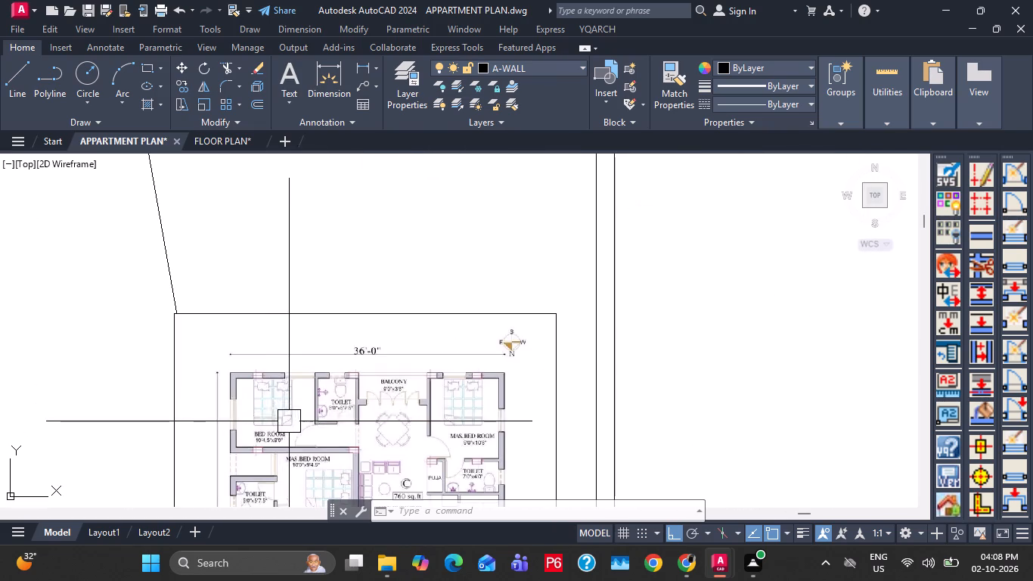
pyautogui.scroll(2, 302, 458)
pyautogui.moveTo(329, 435); pyautogui.dragTo(363, 319, button='middle')
pyautogui.scroll(1, 363, 320)
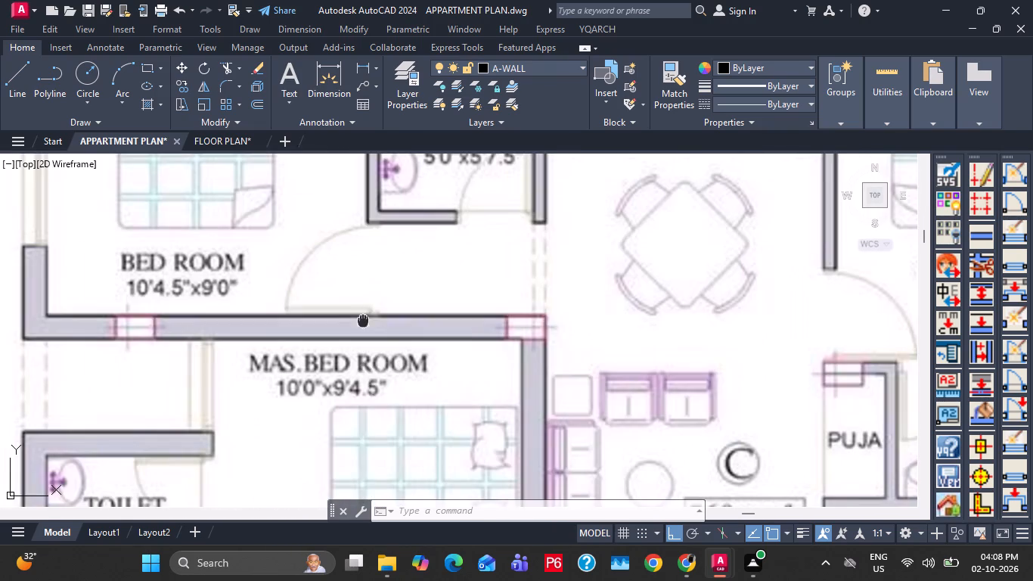
pyautogui.scroll(-3, 396, 275)
pyautogui.moveTo(470, 271); pyautogui.dragTo(433, 372, button='middle')
pyautogui.scroll(-2, 442, 355)
pyautogui.moveTo(571, 272); pyautogui.dragTo(479, 479, button='middle')
pyautogui.scroll(1, 536, 366)
pyautogui.press('Escape')
pyautogui.press('Escape')
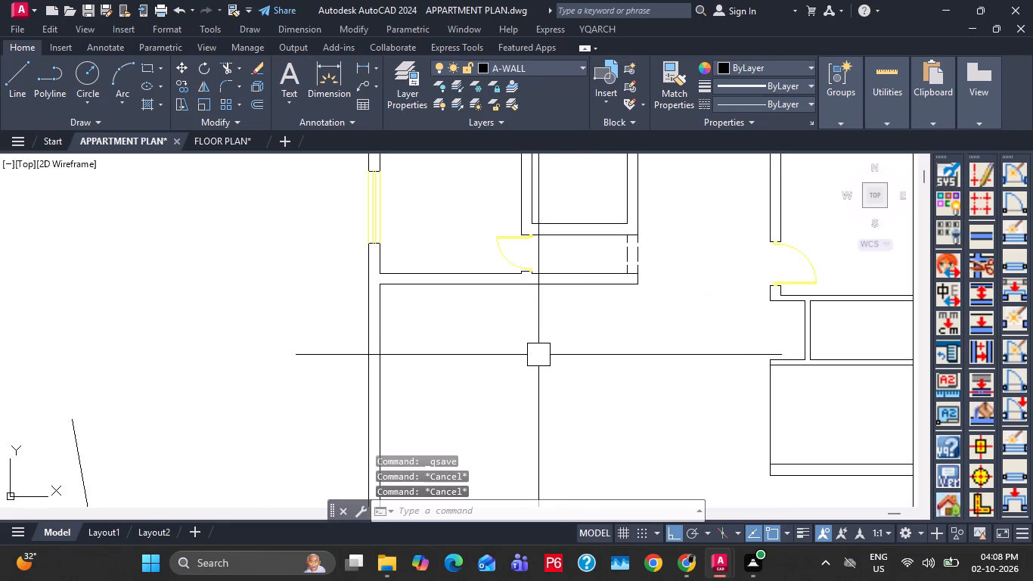
# Offset the lower line of the top-left bedroom's bottom wall 9'4.5" south to set the master bedroom's depth.
pyautogui.press('o')
pyautogui.press('space')
pyautogui.press('9')
pyautogui.press("'")
pyautogui.write('4.5"')
pyautogui.press('Return')
pyautogui.click(561, 292)
pyautogui.click(539, 363)
# Examine the master bedroom's width and its east wall beside the unit C living/dining room in the reference plan.
pyautogui.scroll(-2, 538, 365)
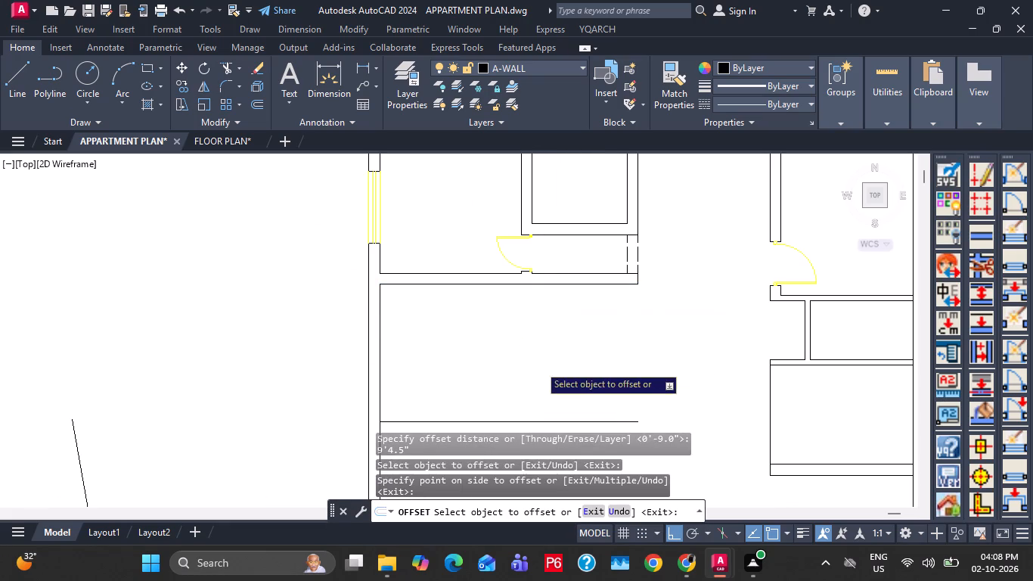
pyautogui.moveTo(541, 396); pyautogui.dragTo(572, 284, button='middle')
pyautogui.moveTo(514, 384); pyautogui.dragTo(533, 306, button='middle')
pyautogui.scroll(4, 459, 304)
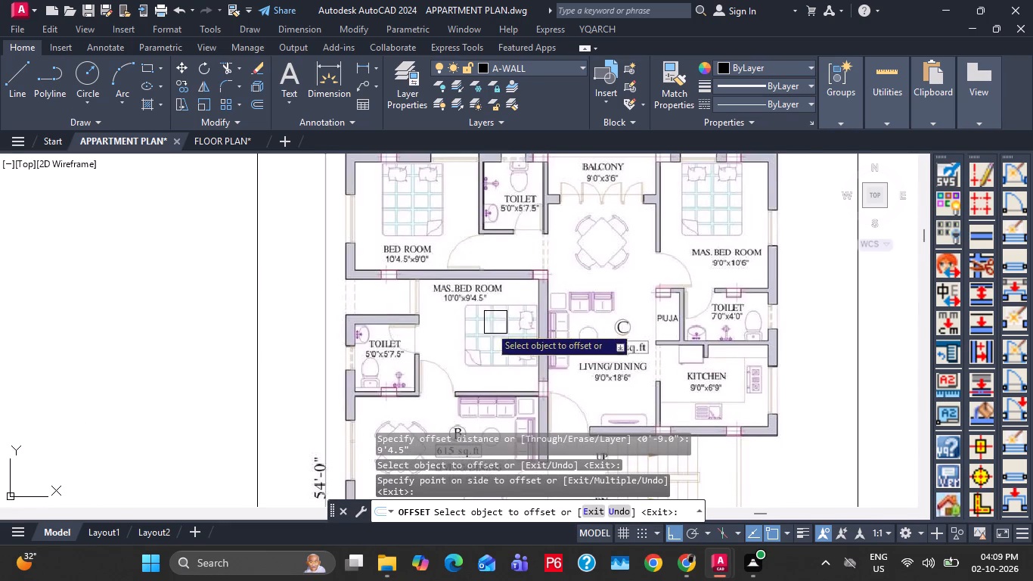
pyautogui.moveTo(513, 377); pyautogui.dragTo(513, 350, button='middle')
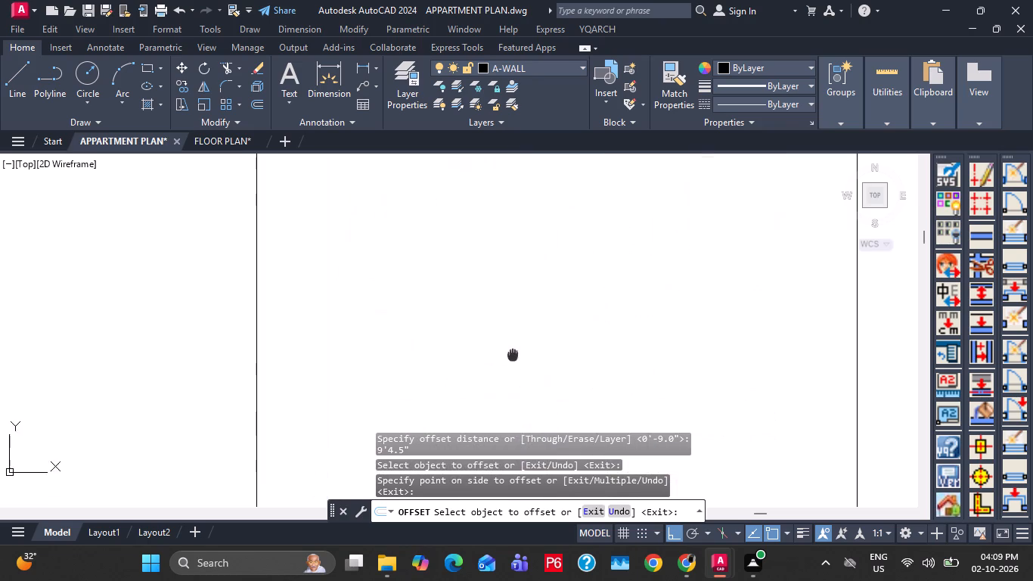
pyautogui.moveTo(513, 350); pyautogui.dragTo(516, 331, button='middle')
pyautogui.moveTo(523, 421); pyautogui.dragTo(521, 383, button='middle')
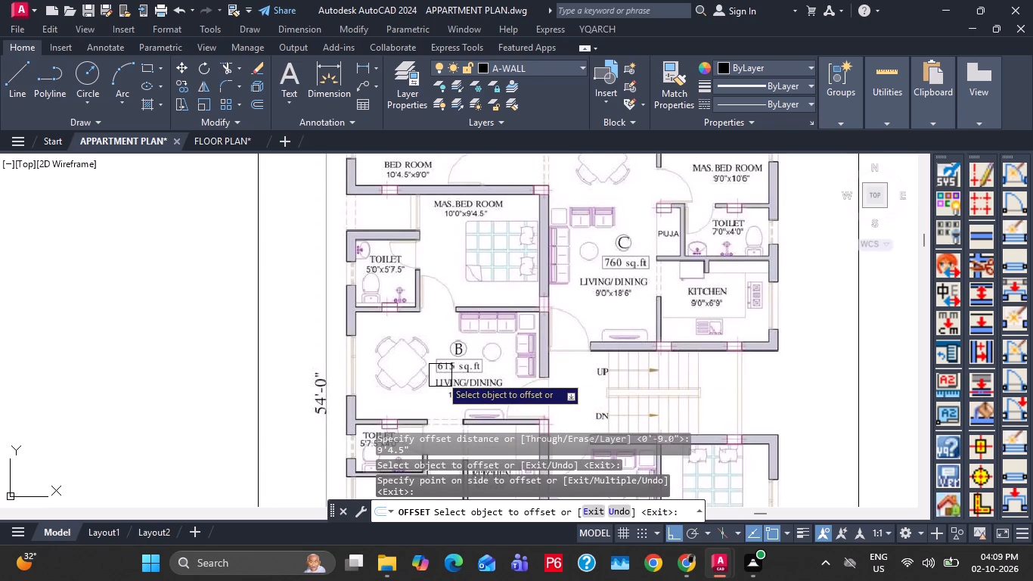
pyautogui.scroll(-1, 440, 375)
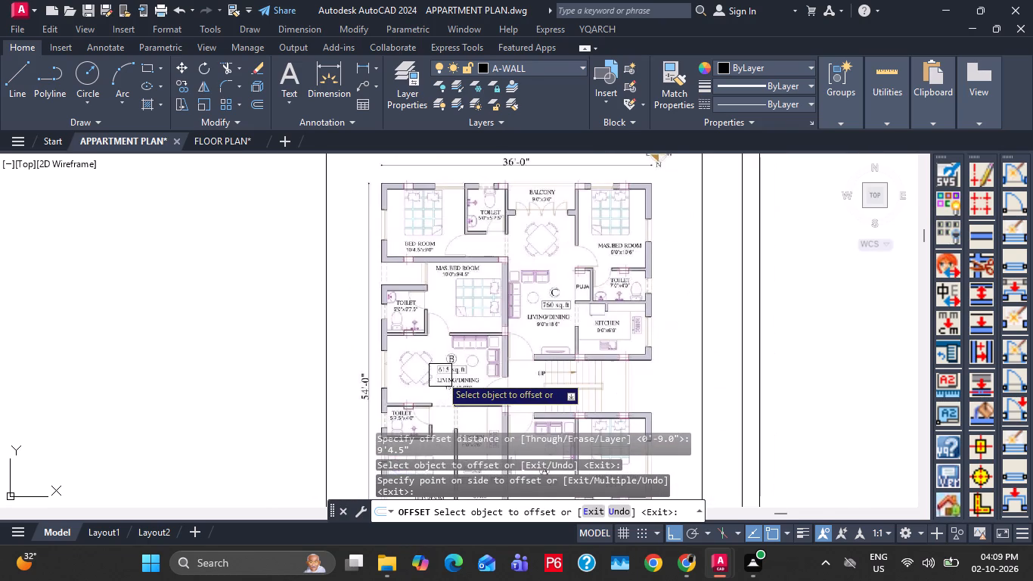
pyautogui.scroll(-1, 439, 377)
pyautogui.moveTo(606, 290); pyautogui.dragTo(528, 377, button='middle')
pyautogui.scroll(-2, 523, 362)
pyautogui.moveTo(571, 313); pyautogui.dragTo(542, 368, button='middle')
pyautogui.scroll(1, 592, 283)
pyautogui.press('Escape')
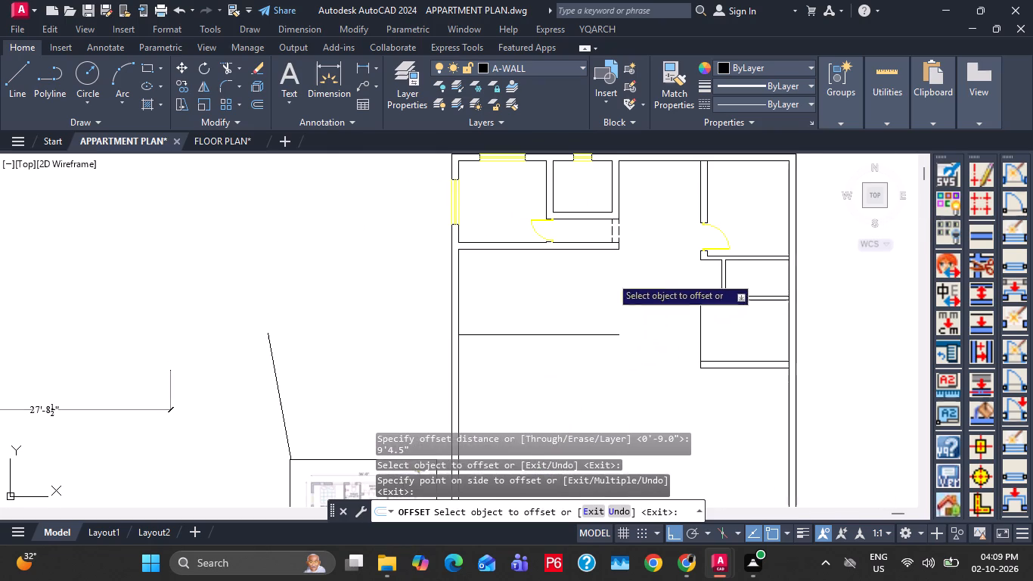
pyautogui.press('Escape')
# Draw the master bedroom's east line straight down from the east end of the upper bedroom's bottom wall to the offset line's end.
pyautogui.scroll(1, 616, 269)
pyautogui.write('L')
pyautogui.press('space')
pyautogui.click(625, 241)
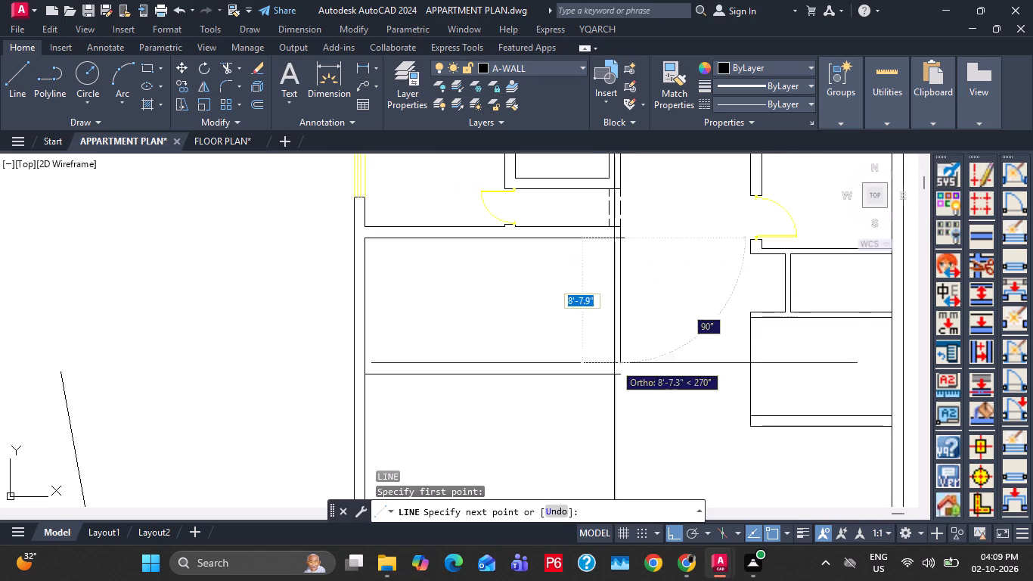
pyautogui.click(616, 378)
pyautogui.press('Escape')
pyautogui.press('Escape')
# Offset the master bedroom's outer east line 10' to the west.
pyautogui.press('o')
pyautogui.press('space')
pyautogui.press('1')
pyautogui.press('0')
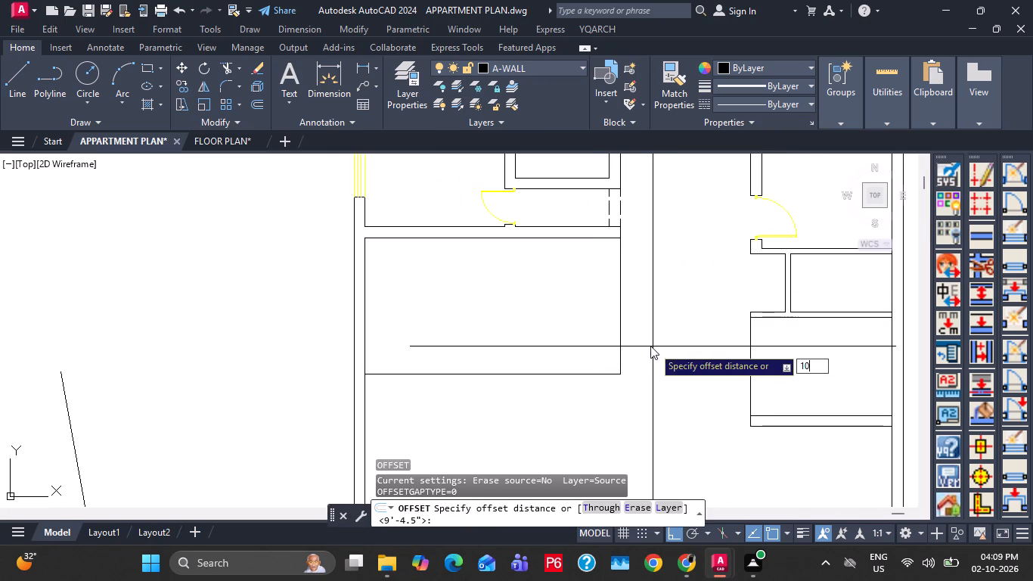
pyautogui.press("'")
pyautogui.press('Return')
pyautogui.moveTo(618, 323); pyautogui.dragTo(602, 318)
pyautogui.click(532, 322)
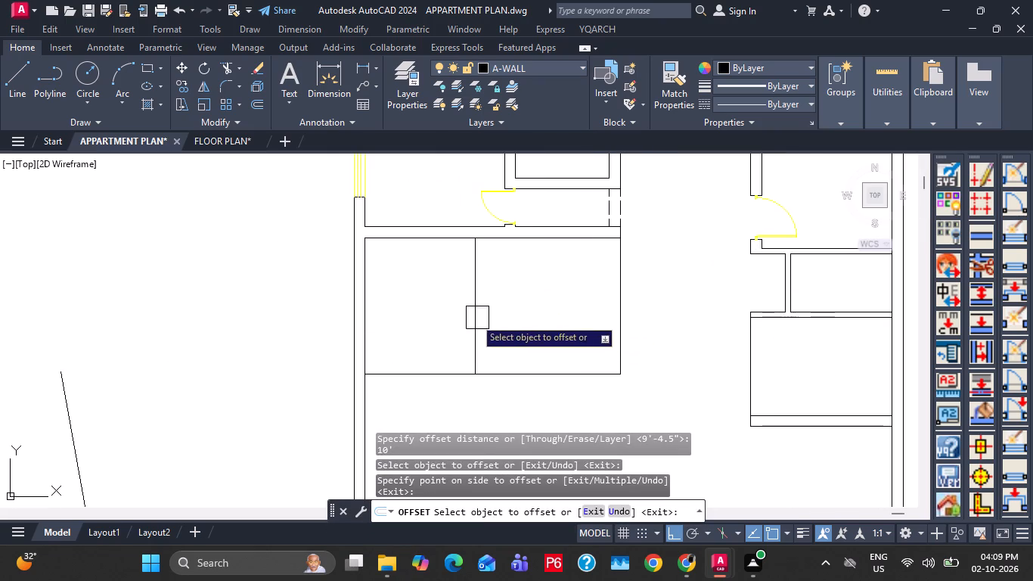
# Offset the master bedroom's outer east line 9" west to form the wall thickness.
pyautogui.click(625, 319)
pyautogui.write('9"')
pyautogui.press('Return')
pyautogui.press('Escape')
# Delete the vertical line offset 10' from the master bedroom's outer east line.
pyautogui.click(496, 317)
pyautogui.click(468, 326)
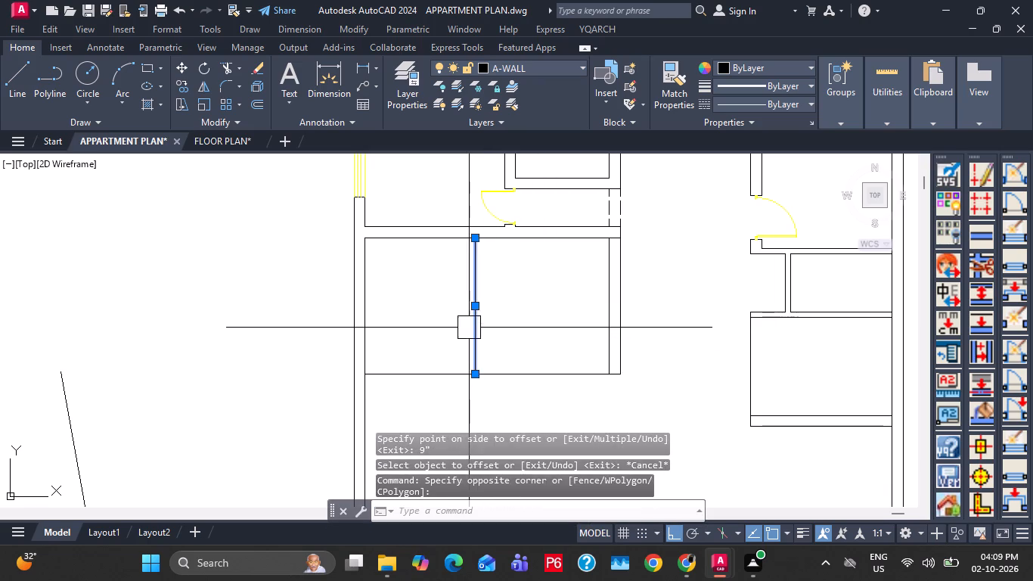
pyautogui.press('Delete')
# Offset the inner line of the master bedroom's east wall 10' west to set the room's width.
pyautogui.write('O')
pyautogui.press('space')
pyautogui.press('9')
pyautogui.press('BackSpace')
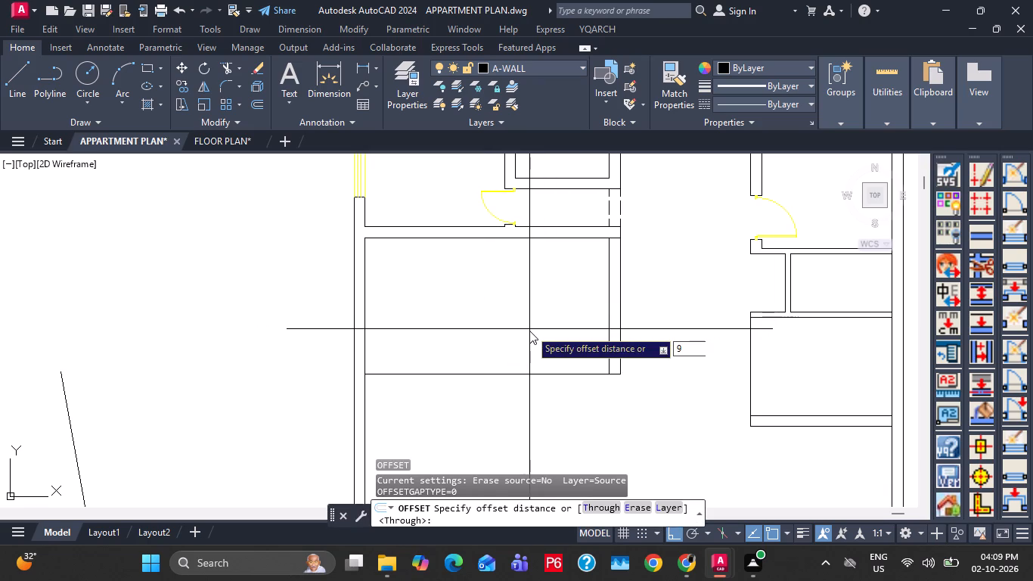
pyautogui.press('1')
pyautogui.press('0')
pyautogui.press("'")
pyautogui.press('Return')
pyautogui.click(602, 328)
pyautogui.click(482, 327)
# Examine unit B's toilets, living/dining room and kitchen around the master bedroom in the reference plan.
pyautogui.scroll(1, 482, 327)
pyautogui.scroll(-2, 482, 327)
pyautogui.moveTo(506, 401); pyautogui.dragTo(504, 369, button='middle')
pyautogui.scroll(-2, 504, 353)
pyautogui.moveTo(509, 355); pyautogui.dragTo(518, 313, button='middle')
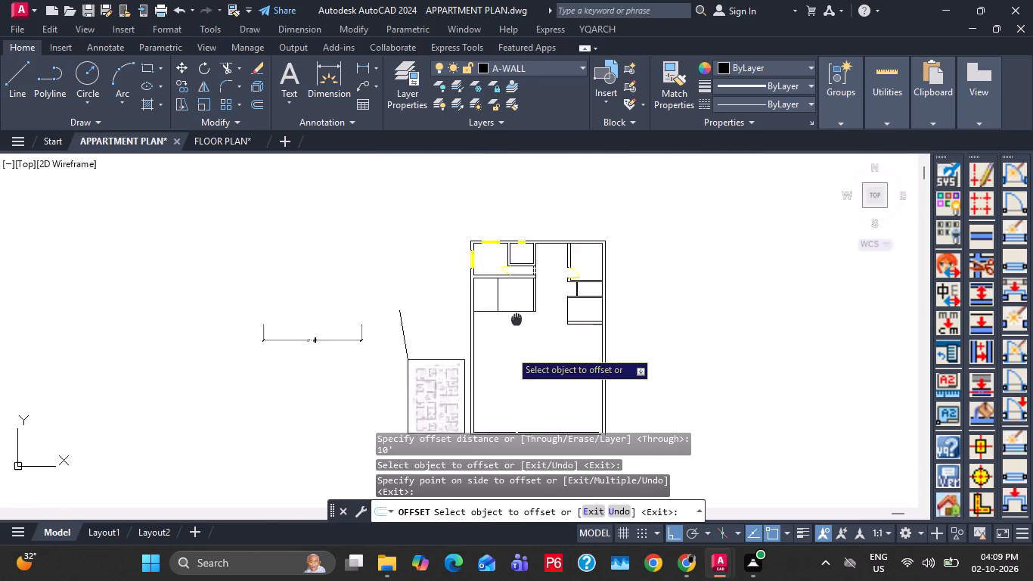
pyautogui.moveTo(518, 313); pyautogui.dragTo(518, 306, button='middle')
pyautogui.scroll(5, 456, 356)
pyautogui.moveTo(415, 396); pyautogui.dragTo(461, 300, button='middle')
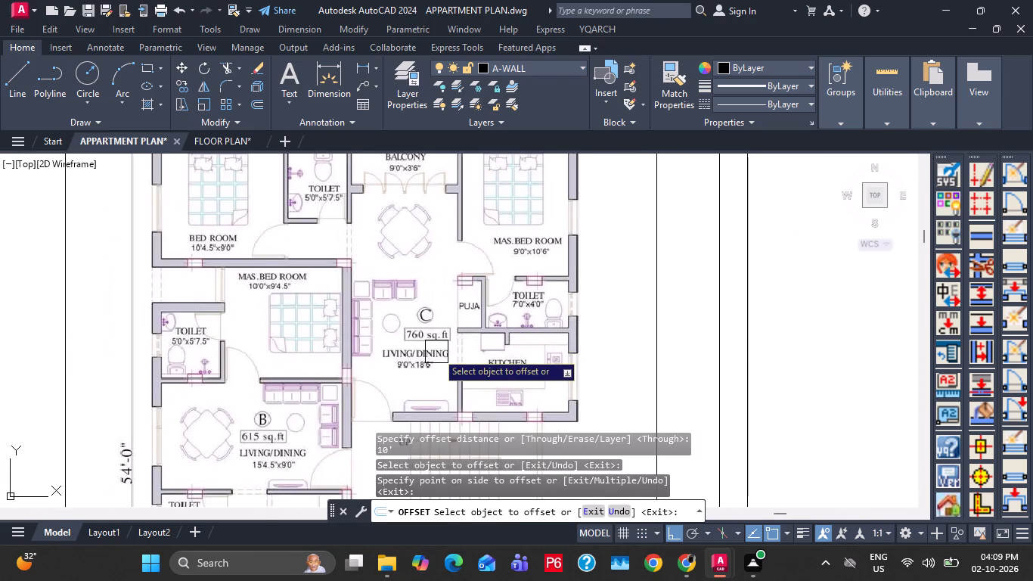
pyautogui.scroll(-4, 386, 443)
pyautogui.scroll(-2, 462, 347)
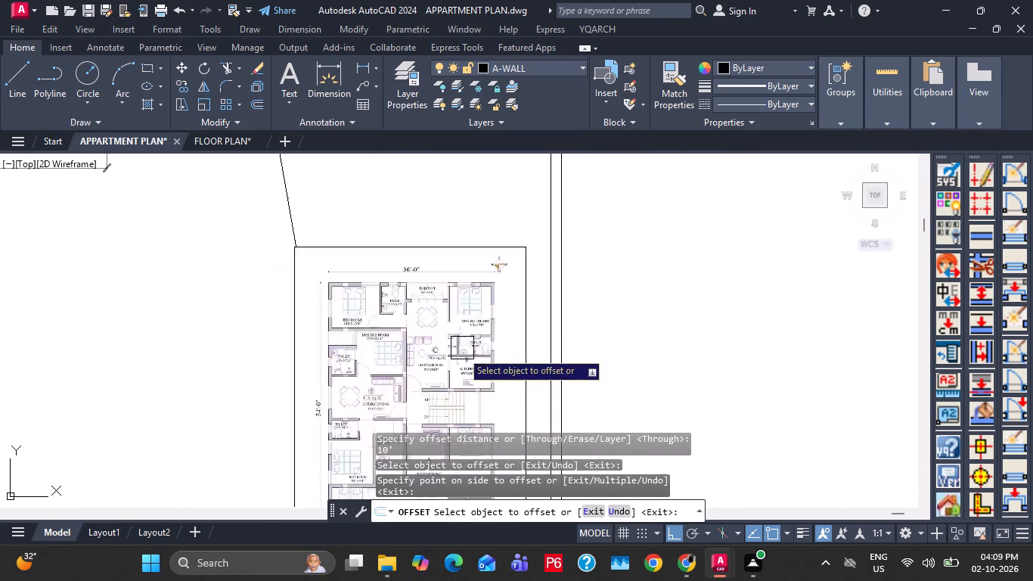
pyautogui.moveTo(539, 272); pyautogui.dragTo(524, 359, button='middle')
pyautogui.scroll(2, 332, 406)
pyautogui.moveTo(439, 371); pyautogui.dragTo(430, 195, button='middle')
pyautogui.moveTo(460, 257); pyautogui.dragTo(453, 204, button='middle')
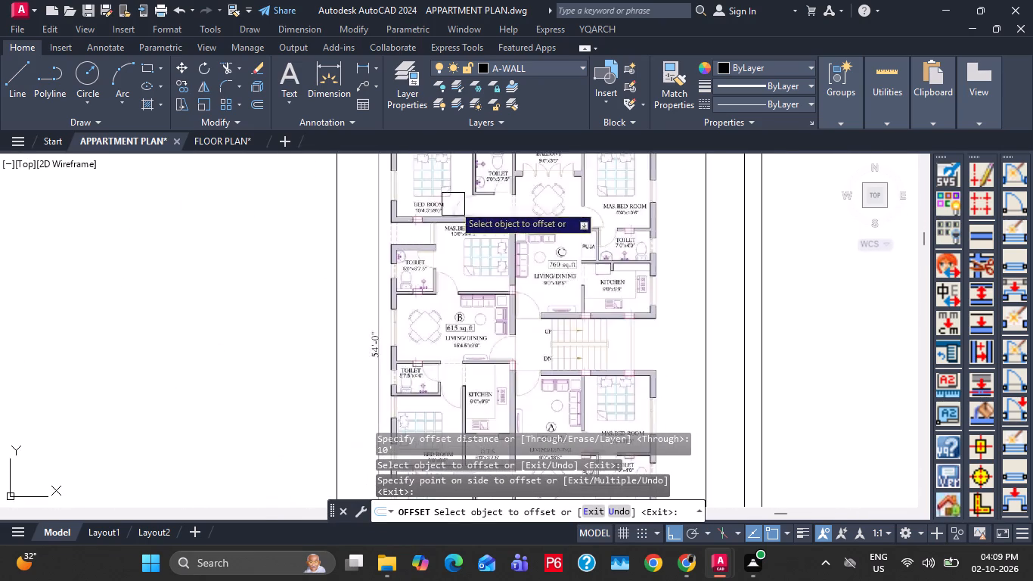
pyautogui.moveTo(465, 317); pyautogui.dragTo(440, 183, button='middle')
pyautogui.scroll(1, 448, 235)
pyautogui.moveTo(455, 255); pyautogui.dragTo(460, 262, button='middle')
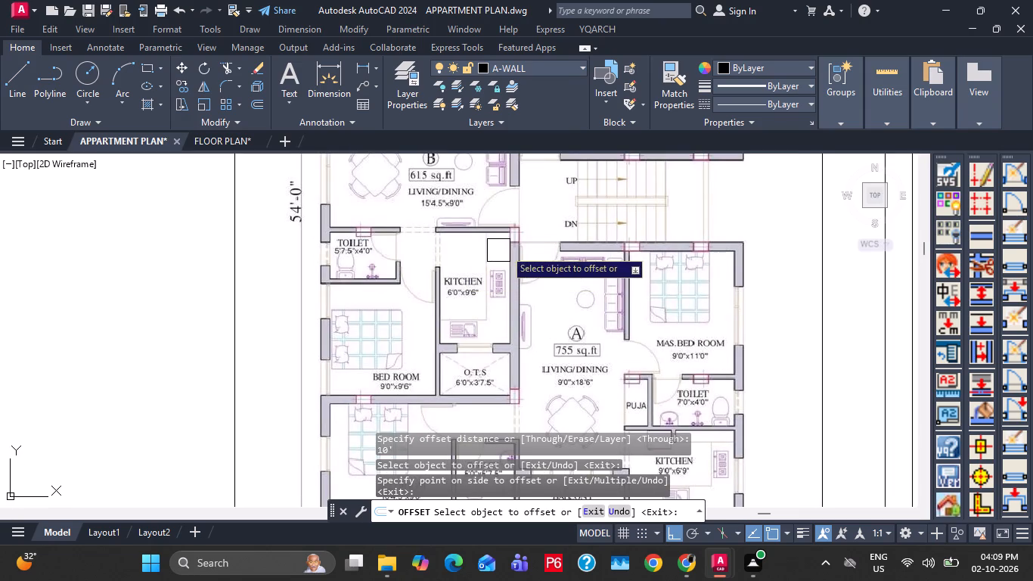
pyautogui.moveTo(469, 273); pyautogui.dragTo(482, 351, button='middle')
pyautogui.moveTo(438, 231); pyautogui.dragTo(445, 303, button='middle')
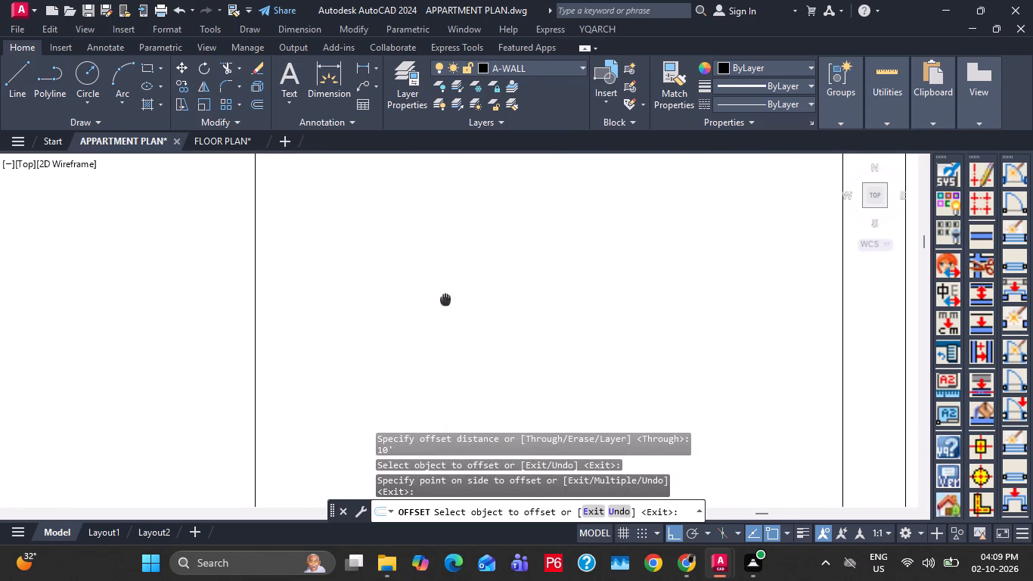
pyautogui.moveTo(445, 303); pyautogui.dragTo(448, 315, button='middle')
pyautogui.press('Escape')
pyautogui.scroll(-2, 420, 274)
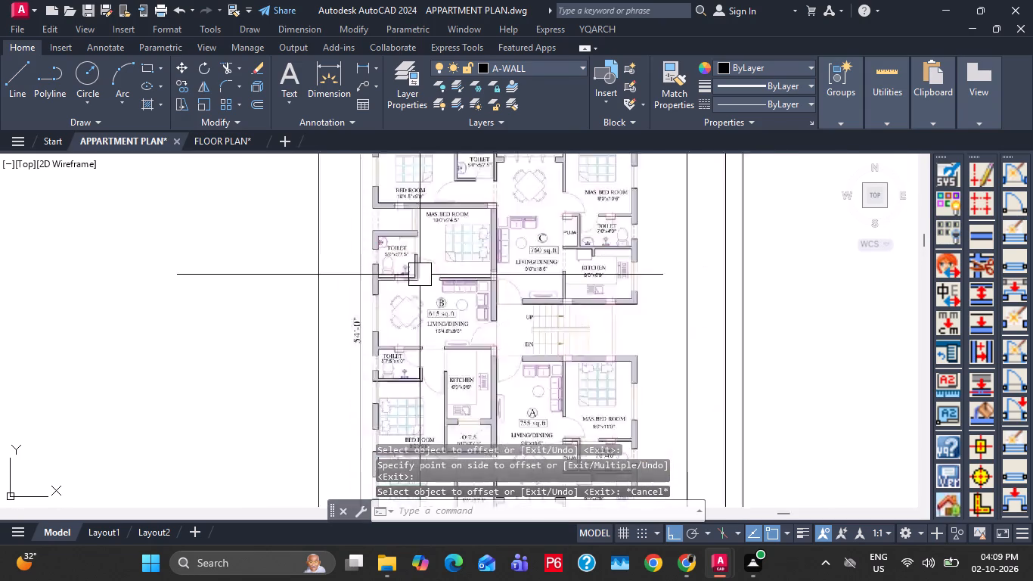
pyautogui.scroll(-1, 420, 277)
pyautogui.moveTo(662, 203); pyautogui.dragTo(594, 350, button='middle')
pyautogui.moveTo(611, 281); pyautogui.dragTo(566, 395, button='middle')
pyautogui.scroll(1, 559, 301)
pyautogui.moveTo(564, 357); pyautogui.dragTo(563, 340, button='middle')
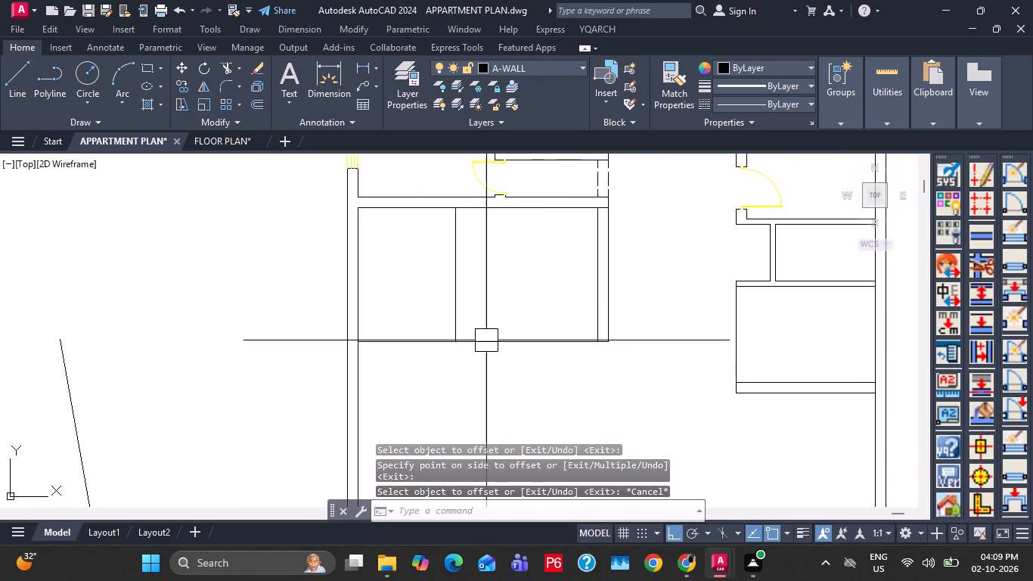
# Offset the master bedroom's bottom line 5'7.5" north to set the attached toilet's length.
pyautogui.write('O 5\'7.5"')
pyautogui.press('Return')
pyautogui.click(406, 334)
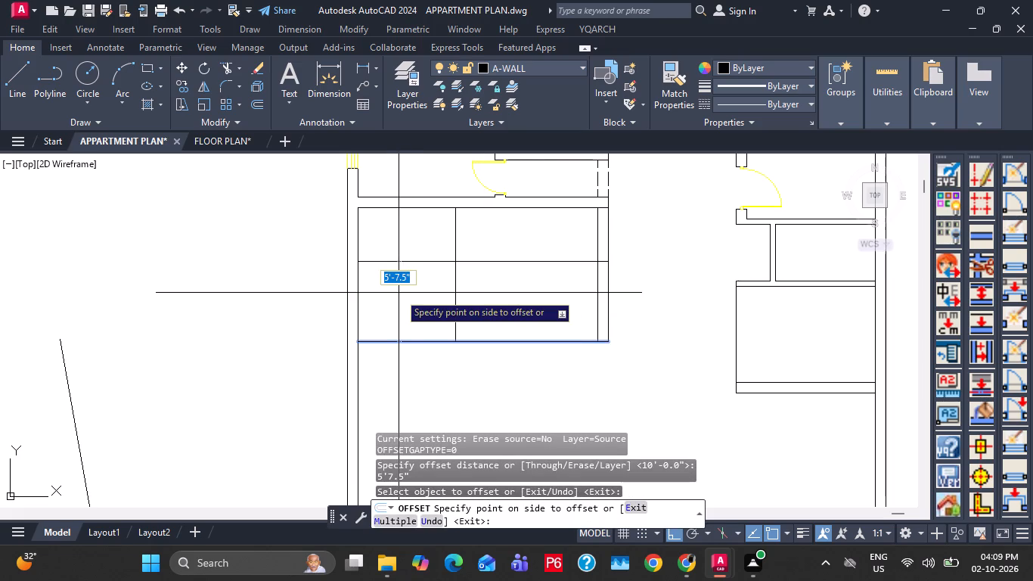
pyautogui.click(399, 284)
# Offset the toilet's new top line 9" north to form its wall thickness.
pyautogui.click(411, 263)
pyautogui.write('9"')
pyautogui.press('Return')
pyautogui.click(409, 346)
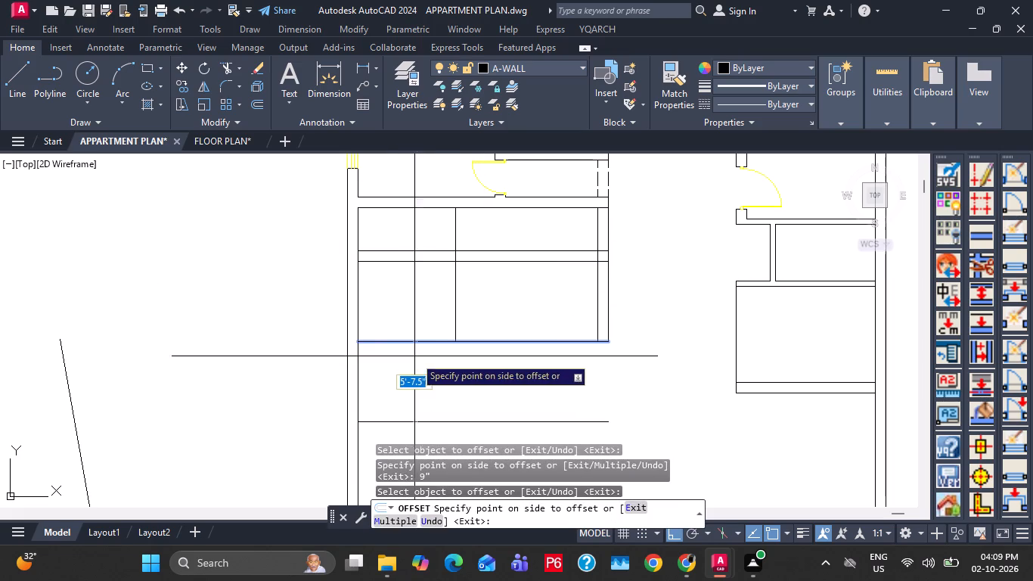
pyautogui.press('Escape')
# Examine unit B's 5'0"x5'7.5" toilet and the walls around it in the reference plan.
pyautogui.scroll(-4, 465, 291)
pyautogui.moveTo(391, 379); pyautogui.dragTo(414, 316, button='middle')
pyautogui.scroll(4, 396, 371)
pyautogui.scroll(1, 455, 285)
pyautogui.moveTo(454, 300); pyautogui.dragTo(436, 396, button='middle')
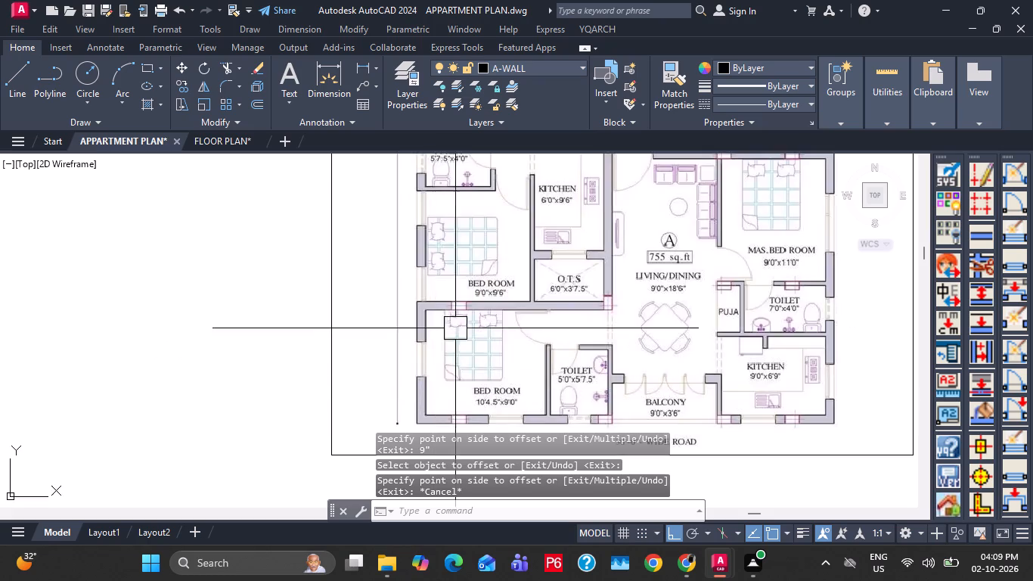
pyautogui.scroll(-2, 466, 301)
pyautogui.moveTo(470, 321); pyautogui.dragTo(463, 382, button='middle')
pyautogui.scroll(1, 467, 302)
pyautogui.moveTo(468, 301); pyautogui.dragTo(458, 385, button='middle')
pyautogui.scroll(2, 467, 325)
pyautogui.scroll(-2, 445, 310)
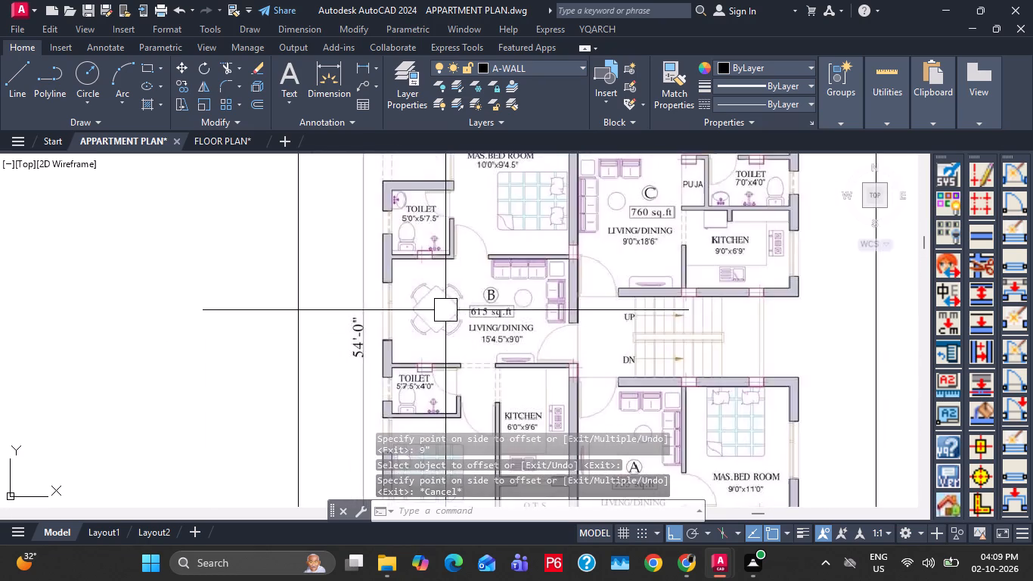
# Offset the upper line of the toilet's north wall 4.5" south.
pyautogui.scroll(-3, 445, 310)
pyautogui.moveTo(492, 301); pyautogui.dragTo(256, 492, button='middle')
pyautogui.scroll(1, 268, 489)
pyautogui.moveTo(392, 264); pyautogui.dragTo(405, 331, button='middle')
pyautogui.scroll(2, 407, 319)
pyautogui.moveTo(405, 334); pyautogui.dragTo(407, 334, button='middle')
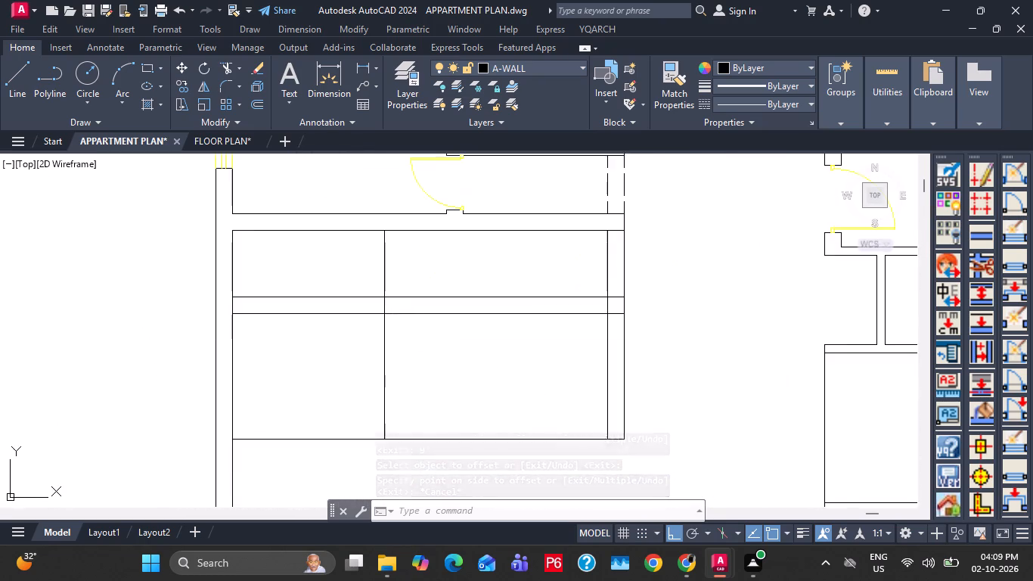
pyautogui.moveTo(407, 334); pyautogui.dragTo(438, 328, button='middle')
pyautogui.scroll(-3, 467, 303)
pyautogui.moveTo(473, 330); pyautogui.dragTo(493, 301, button='middle')
pyautogui.scroll(2, 446, 286)
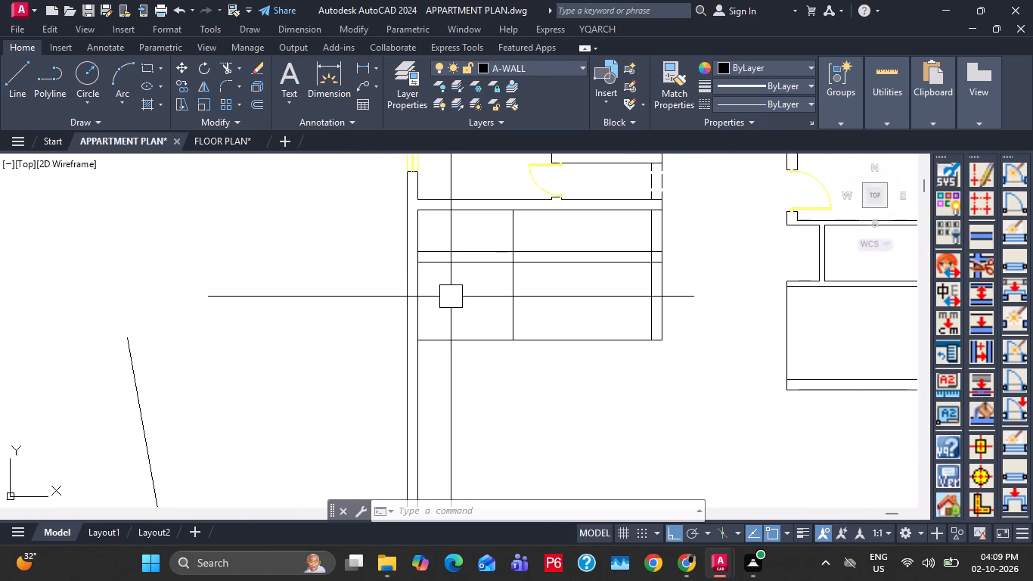
pyautogui.write('O 4.5"')
pyautogui.press('Return')
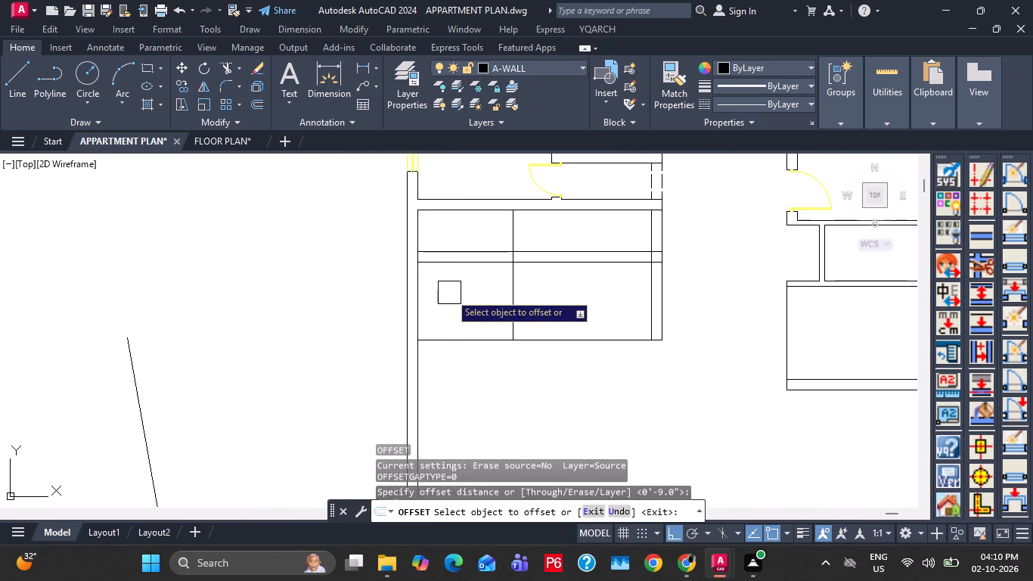
pyautogui.click(474, 260)
pyautogui.scroll(3, 473, 254)
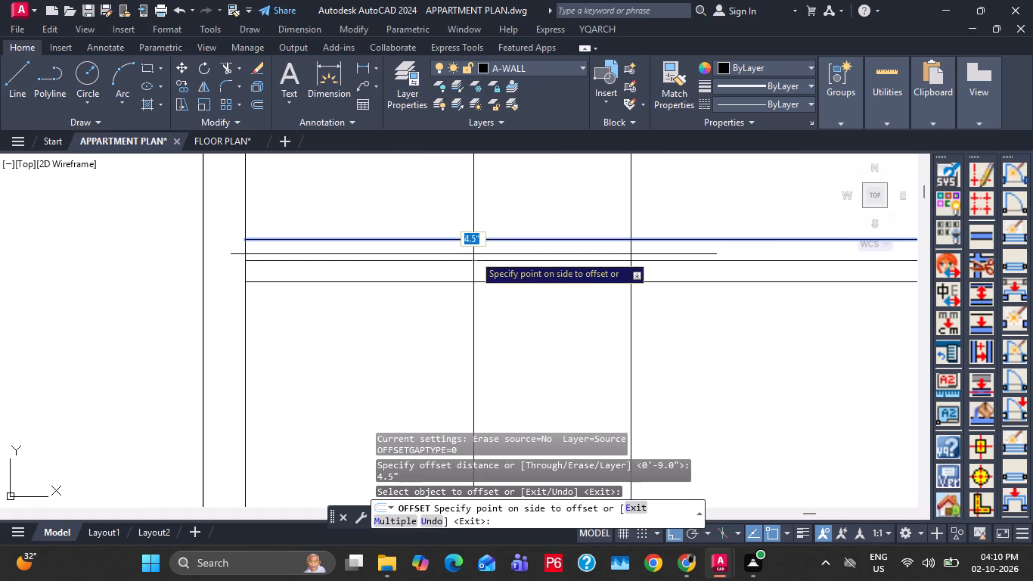
pyautogui.click(475, 267)
pyautogui.press('Escape')
# Delete the uppermost line of the toilet's north wall, the one offset by 9".
pyautogui.click(483, 245)
pyautogui.scroll(-7, 483, 245)
pyautogui.press('Delete')
# Offset the master bedroom's bottom line 4.5" south to form the south wall's thickness.
pyautogui.moveTo(457, 338); pyautogui.dragTo(458, 306, button='middle')
pyautogui.scroll(6, 457, 304)
pyautogui.scroll(-2, 416, 291)
pyautogui.scroll(1, 369, 219)
pyautogui.moveTo(380, 226); pyautogui.dragTo(386, 328, button='middle')
pyautogui.scroll(-3, 451, 294)
pyautogui.moveTo(727, 236); pyautogui.dragTo(552, 387, button='middle')
pyautogui.scroll(2, 355, 316)
pyautogui.write('O')
pyautogui.press('space')
pyautogui.write('4.')
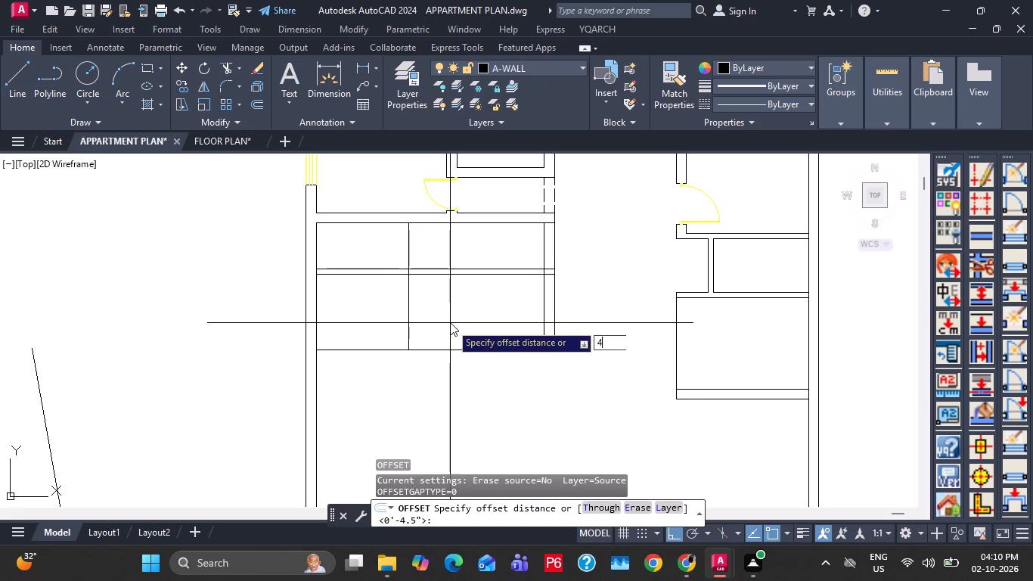
pyautogui.press('5')
pyautogui.hotkey('shift', '"')
pyautogui.press('Return')
pyautogui.scroll(1, 419, 351)
pyautogui.click(436, 350)
pyautogui.click(431, 367)
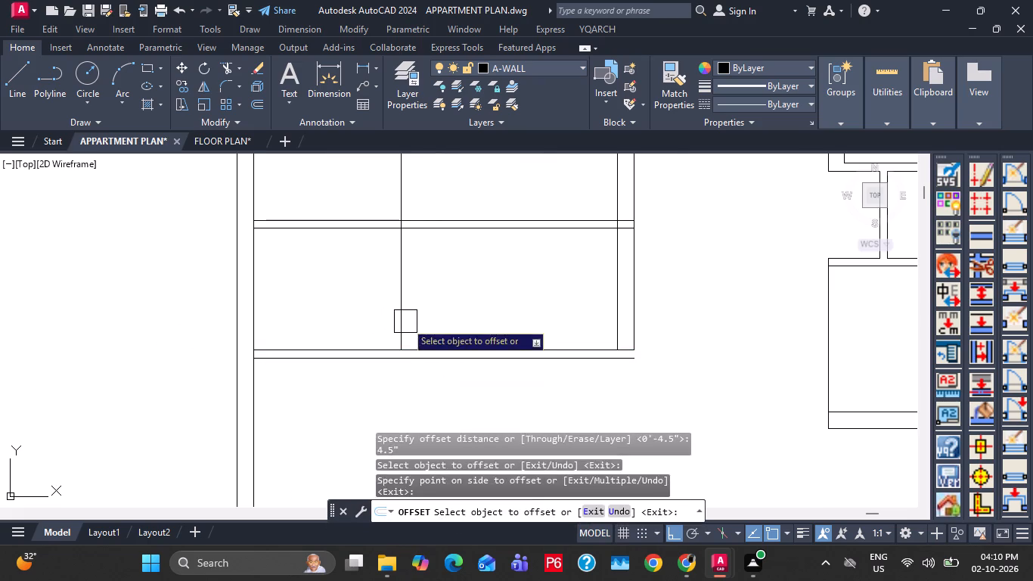
# Offset the toilet's east line 4.5" east to form its partition wall.
pyautogui.moveTo(405, 322); pyautogui.dragTo(413, 320)
pyautogui.click(460, 318)
pyautogui.press('Escape')
pyautogui.press('Escape')
# Trim the toilet wall lines that run on north and east of the toilet, including the stubs inside the bedroom's east wall.
pyautogui.moveTo(502, 354); pyautogui.dragTo(509, 382, button='middle')
pyautogui.press('t')
pyautogui.press('r')
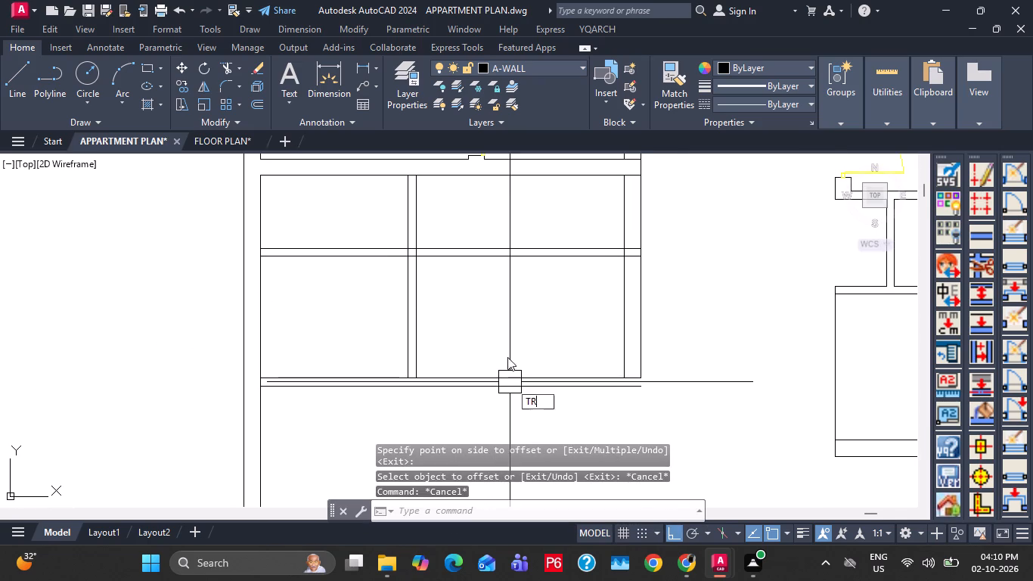
pyautogui.press('space')
pyautogui.click(449, 222)
pyautogui.click(370, 222)
pyautogui.click(492, 221)
pyautogui.click(469, 302)
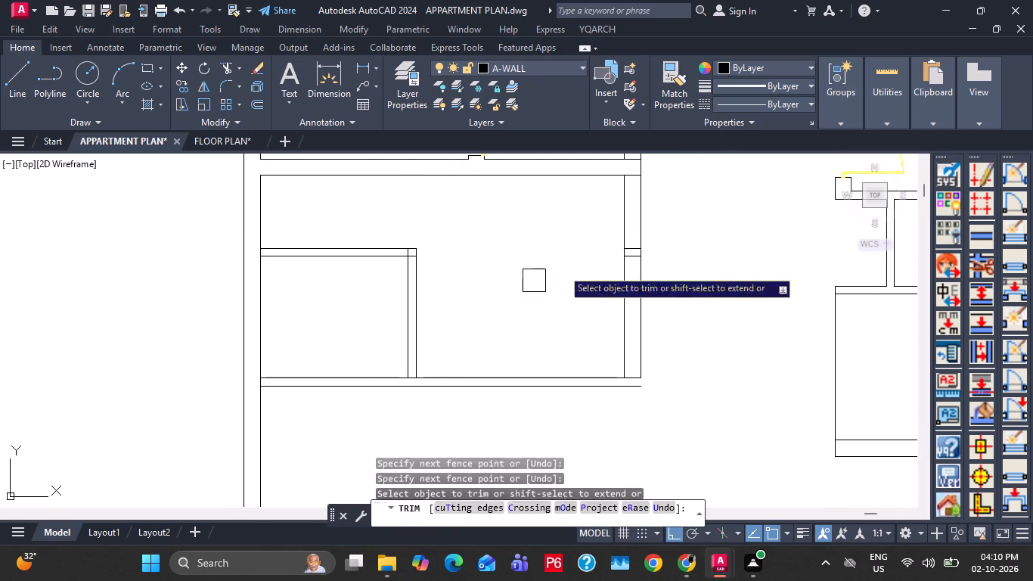
pyautogui.scroll(2, 671, 221)
pyautogui.click(579, 294)
pyautogui.click(578, 280)
# Trim the overlapping lines at the toilet's northeast corner and where its east wall meets the south wall.
pyautogui.scroll(-2, 583, 290)
pyautogui.moveTo(377, 312); pyautogui.dragTo(451, 299, button='middle')
pyautogui.scroll(2, 352, 292)
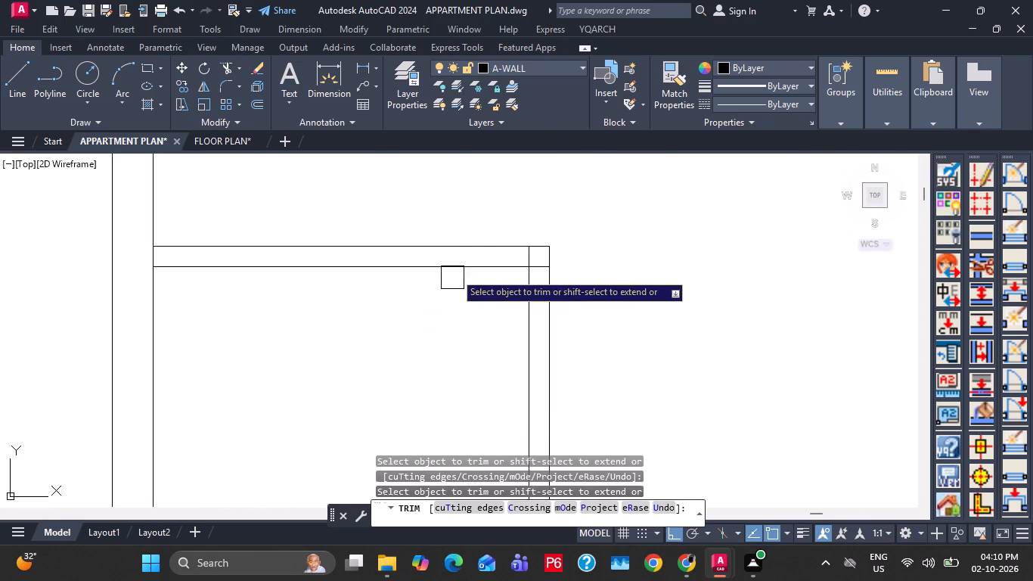
pyautogui.scroll(1, 507, 253)
pyautogui.click(544, 261)
pyautogui.click(557, 280)
pyautogui.scroll(-3, 557, 262)
pyautogui.moveTo(585, 344); pyautogui.dragTo(575, 300, button='middle')
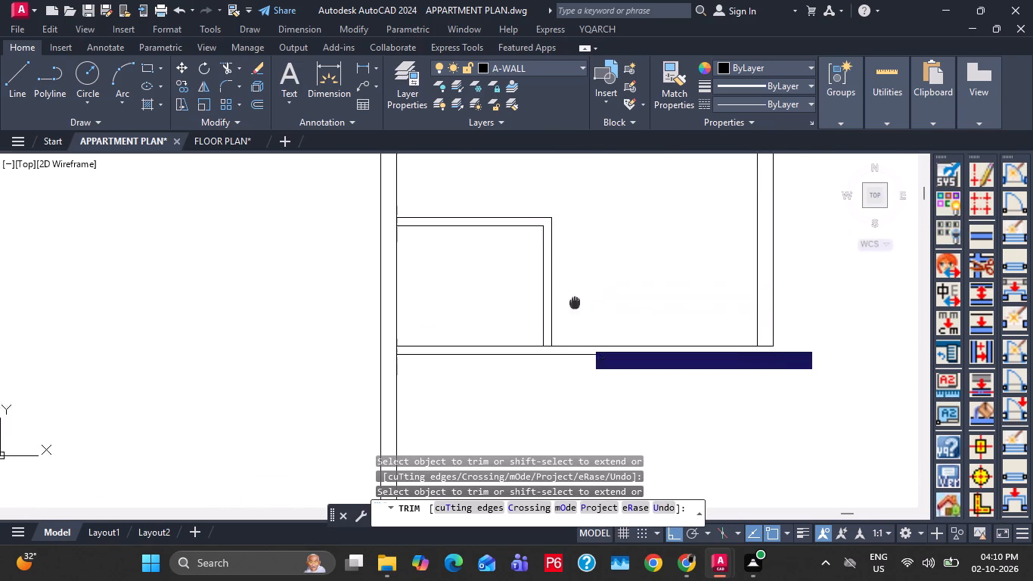
pyautogui.scroll(3, 527, 345)
pyautogui.click(600, 339)
pyautogui.press('Escape')
# Fillet the inner and outer wall lines into square joins at the master bedroom's southeast corner.
pyautogui.scroll(-4, 577, 340)
pyautogui.moveTo(735, 342); pyautogui.dragTo(679, 376, button='middle')
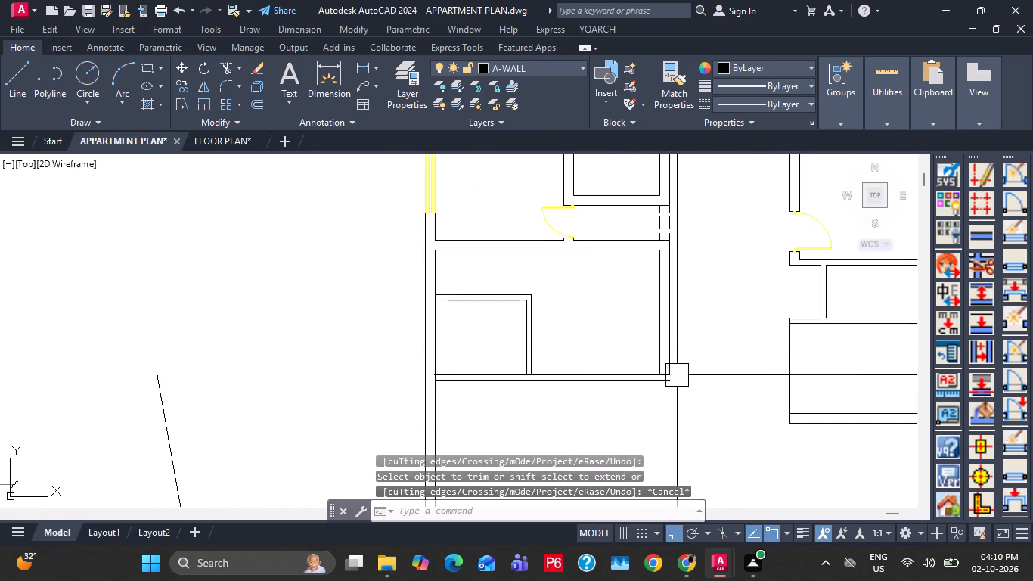
pyautogui.scroll(2, 677, 373)
pyautogui.press('f')
pyautogui.press('space')
pyautogui.click(600, 387)
pyautogui.press('Escape')
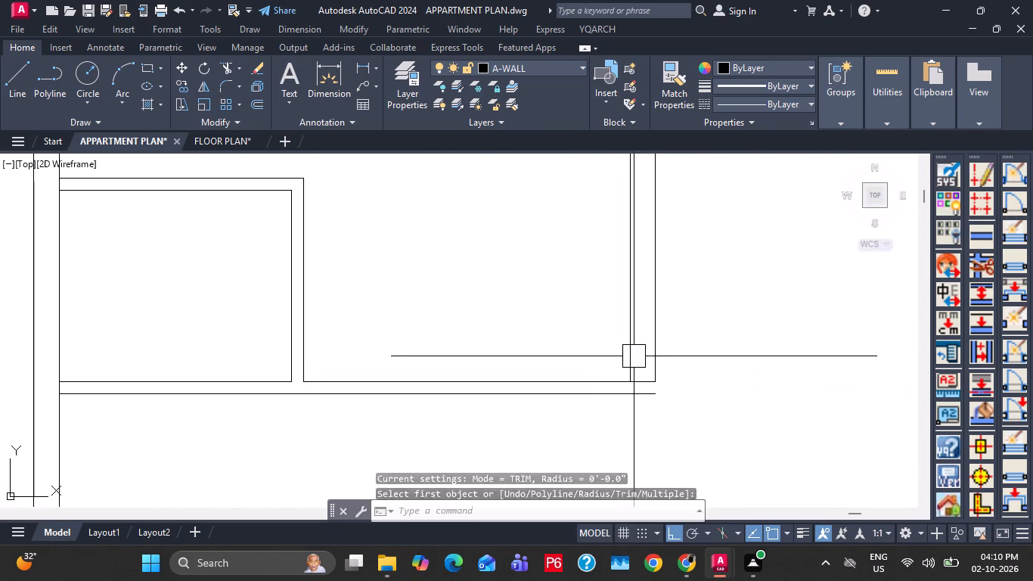
pyautogui.press('Escape')
pyautogui.write('F')
pyautogui.press('space')
pyautogui.click(595, 381)
pyautogui.click(627, 353)
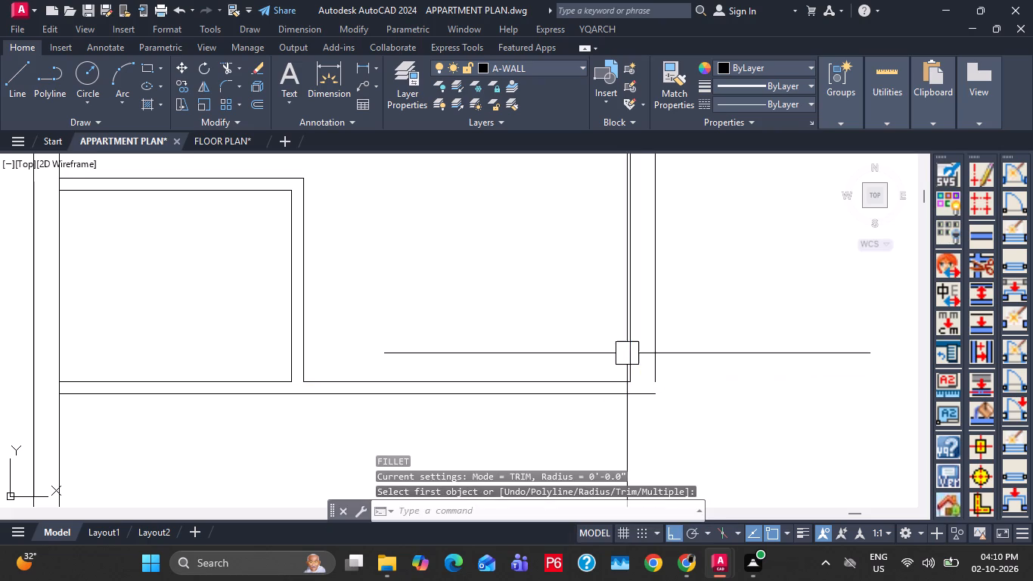
pyautogui.press('f')
pyautogui.press('space')
pyautogui.click(650, 401)
pyautogui.click(660, 370)
pyautogui.press('Escape')
pyautogui.press('Escape')
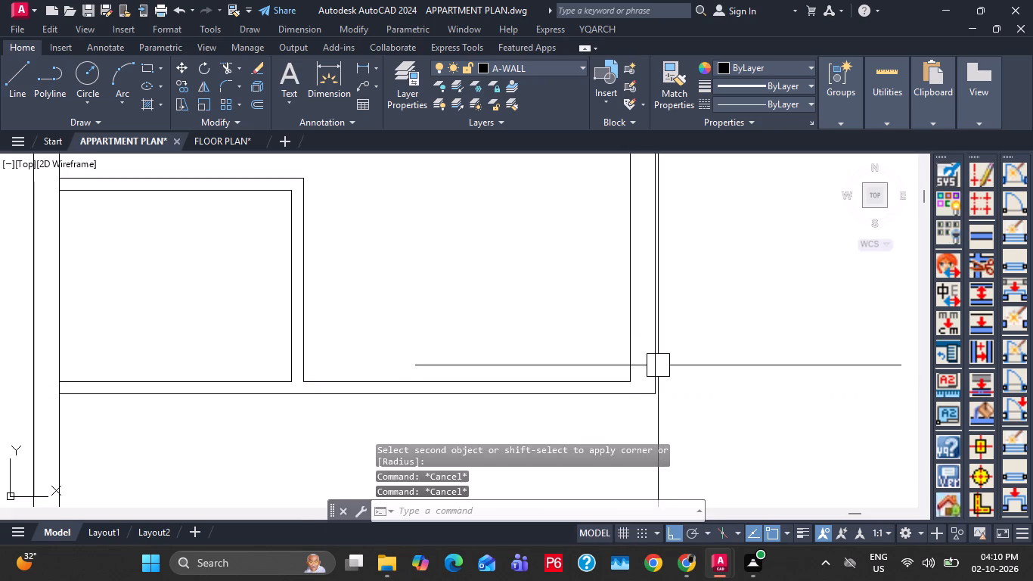
# Save the drawing.
pyautogui.hotkey('ctrl', 's')
# Examine the doors of unit B's master bedroom and attached toilet in the reference plan.
pyautogui.scroll(-3, 513, 359)
pyautogui.moveTo(461, 392); pyautogui.dragTo(505, 264, button='middle')
pyautogui.scroll(2, 399, 427)
pyautogui.moveTo(341, 426); pyautogui.dragTo(442, 267, button='middle')
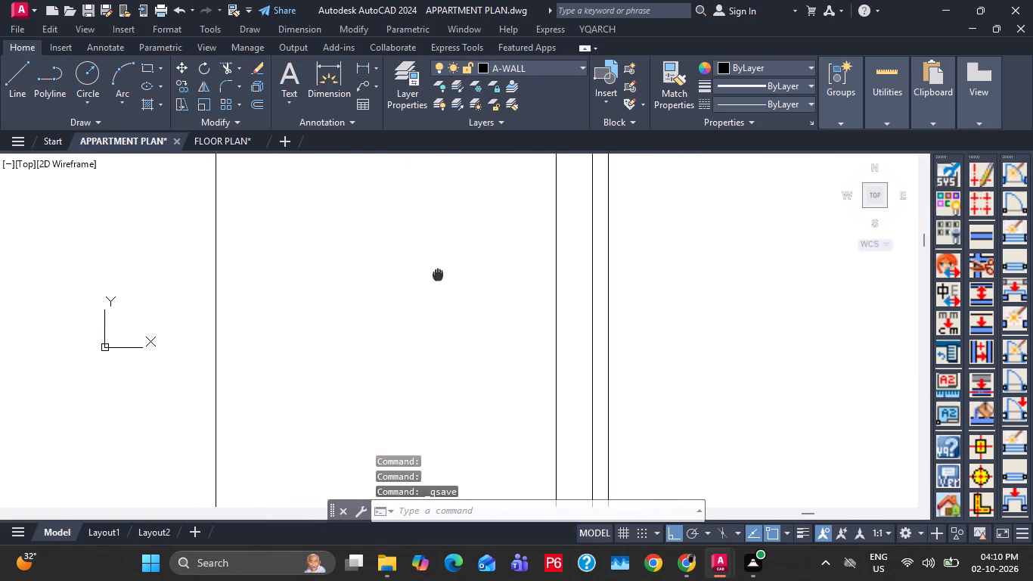
pyautogui.moveTo(442, 267); pyautogui.dragTo(442, 269, button='middle')
pyautogui.scroll(2, 333, 285)
pyautogui.moveTo(403, 302); pyautogui.dragTo(424, 362, button='middle')
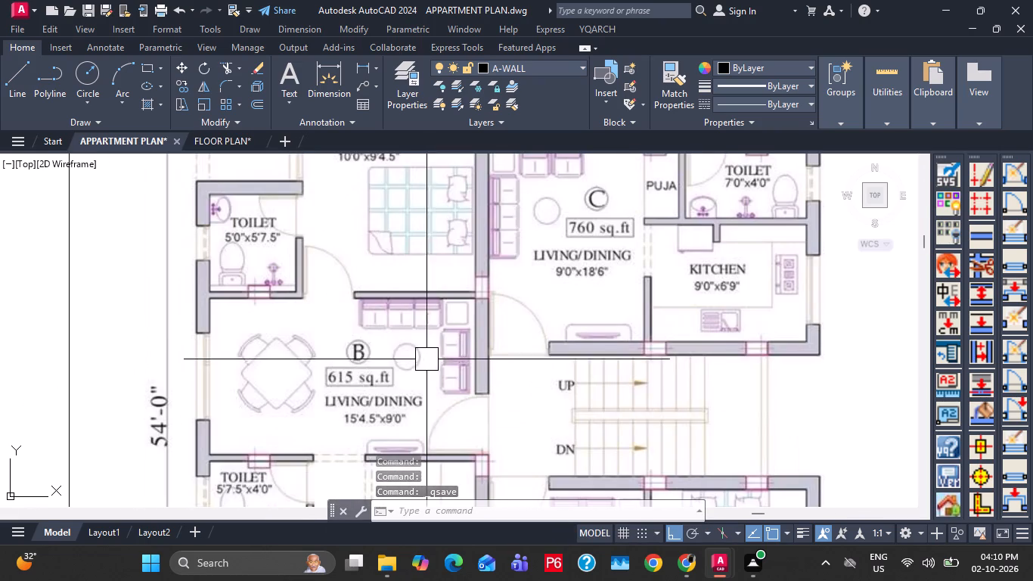
pyautogui.scroll(-2, 304, 303)
pyautogui.moveTo(367, 302); pyautogui.dragTo(316, 349, button='middle')
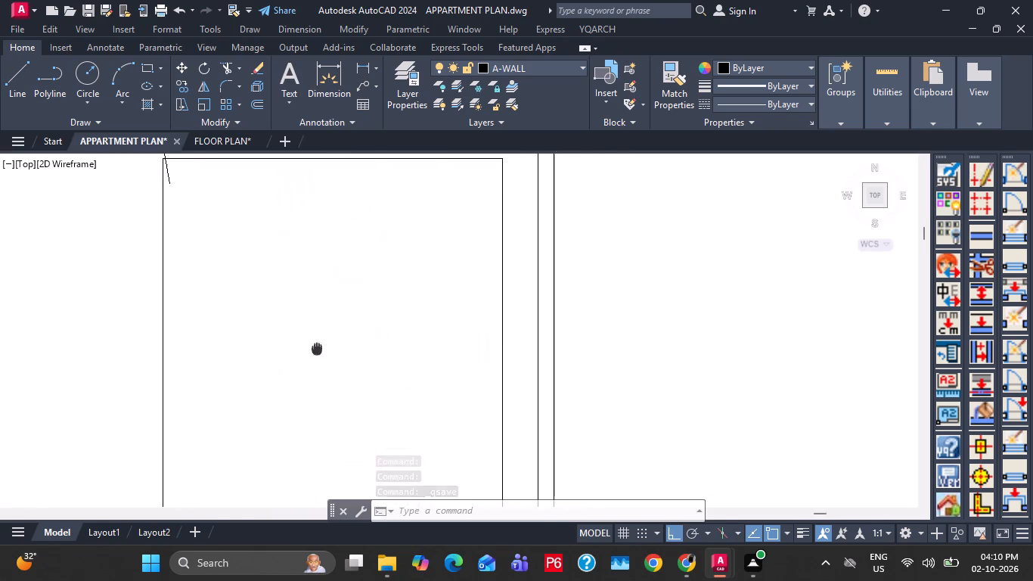
pyautogui.scroll(-3, 378, 308)
pyautogui.moveTo(519, 283); pyautogui.dragTo(384, 395, button='middle')
pyautogui.scroll(2, 354, 309)
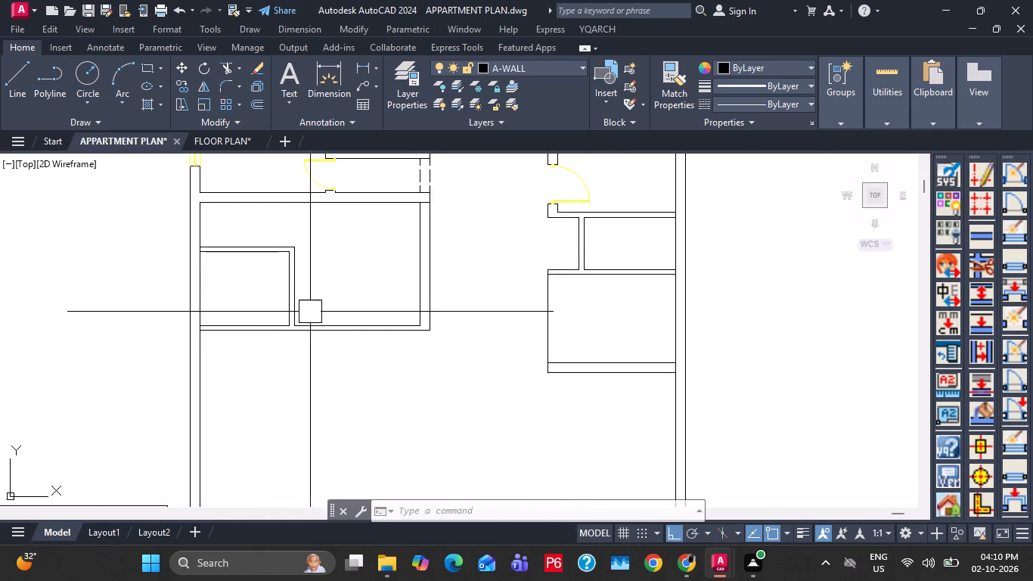
# Open a 36" door in the master bedroom's south wall just east of the toilet, swinging into the bedroom.
pyautogui.moveTo(310, 312); pyautogui.dragTo(392, 316, button='middle')
pyautogui.scroll(1, 370, 325)
pyautogui.moveTo(386, 328); pyautogui.dragTo(457, 329, button='middle')
pyautogui.press('Escape')
pyautogui.click(598, 33)
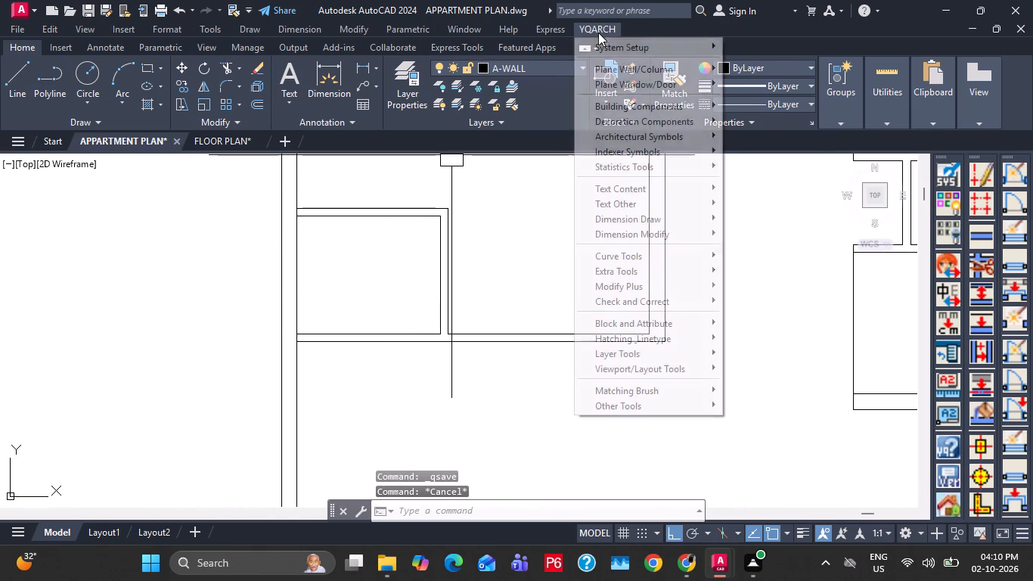
pyautogui.click(641, 82)
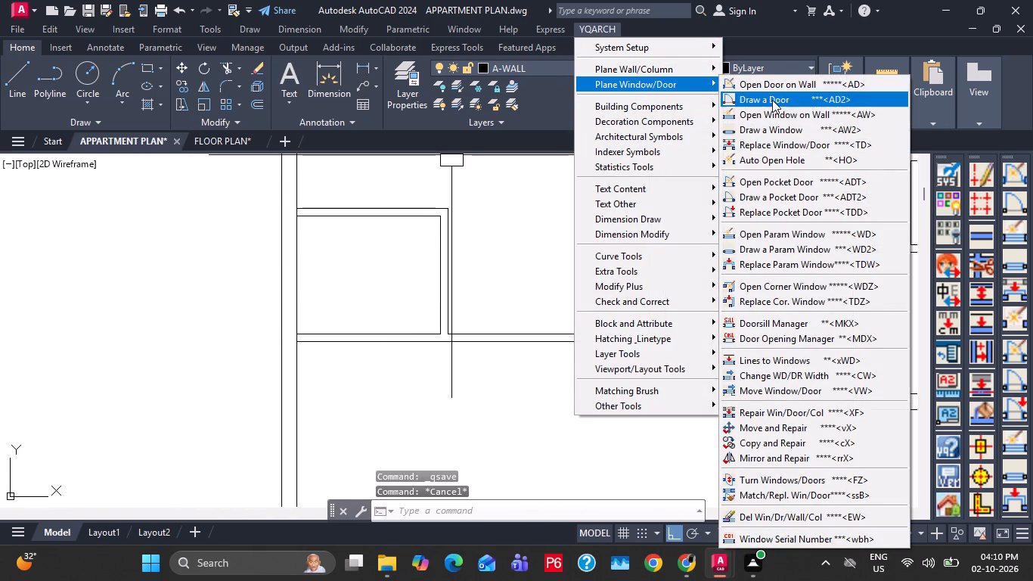
pyautogui.click(790, 89)
pyautogui.scroll(1, 467, 313)
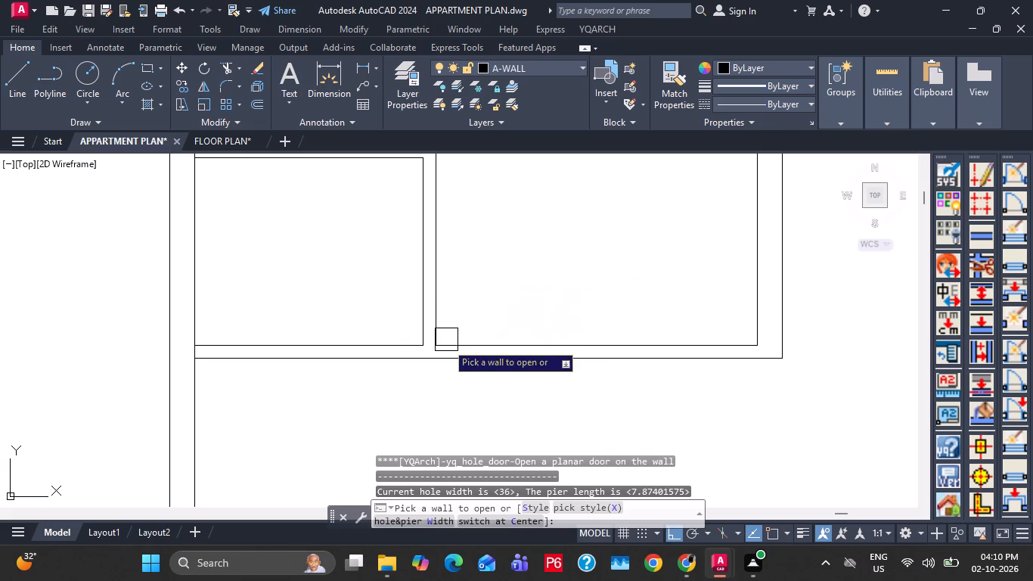
pyautogui.click(479, 345)
pyautogui.click(478, 326)
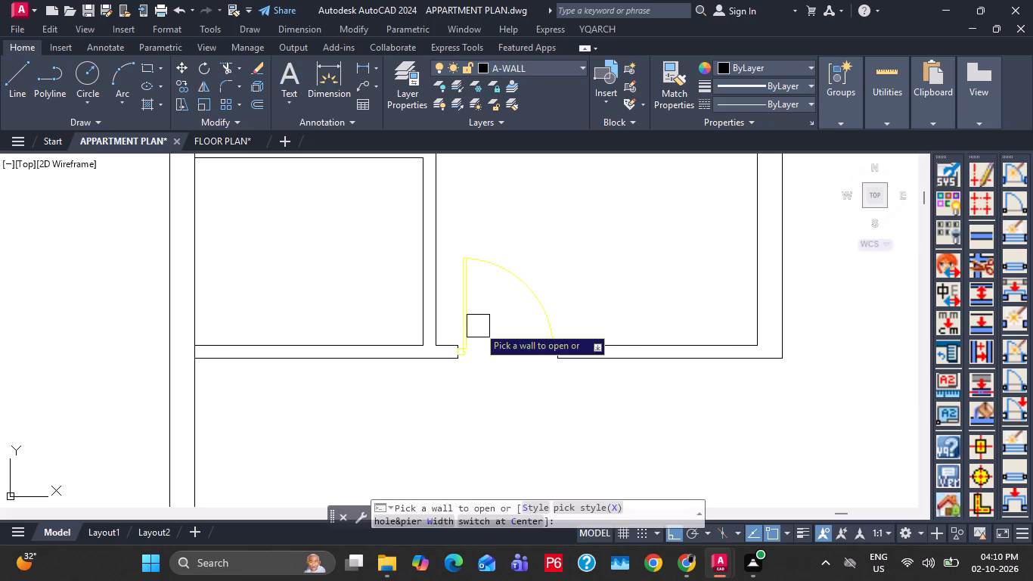
pyautogui.press('Escape')
pyautogui.press('Escape')
# Examine the door position of the master bedroom's attached toilet in the reference plan.
pyautogui.scroll(-2, 482, 311)
pyautogui.moveTo(455, 317); pyautogui.dragTo(476, 295, button='middle')
pyautogui.scroll(-4, 480, 284)
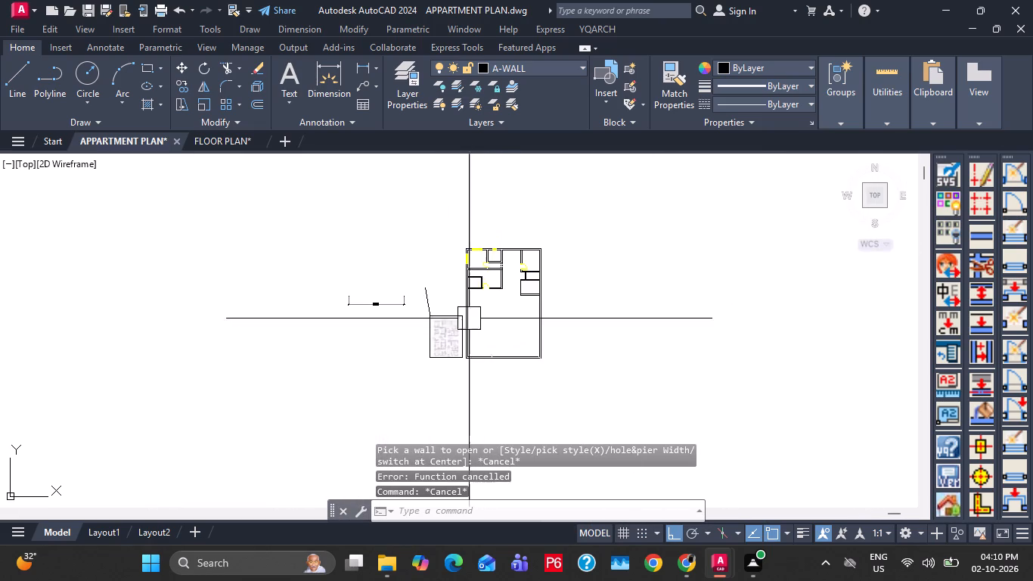
pyautogui.scroll(6, 458, 330)
pyautogui.moveTo(467, 250); pyautogui.dragTo(441, 326, button='middle')
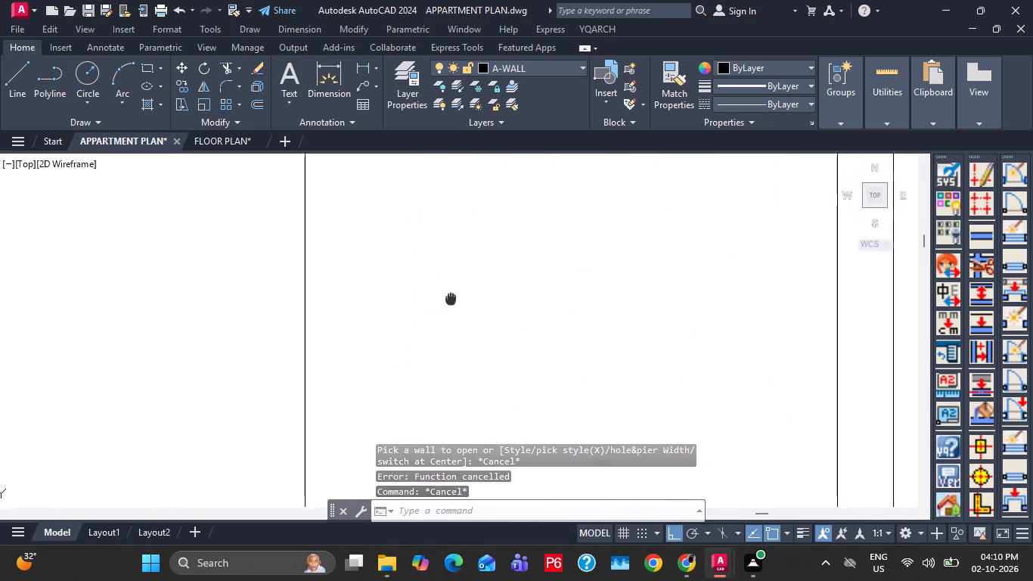
pyautogui.moveTo(441, 326); pyautogui.dragTo(434, 346, button='middle')
pyautogui.press('Escape')
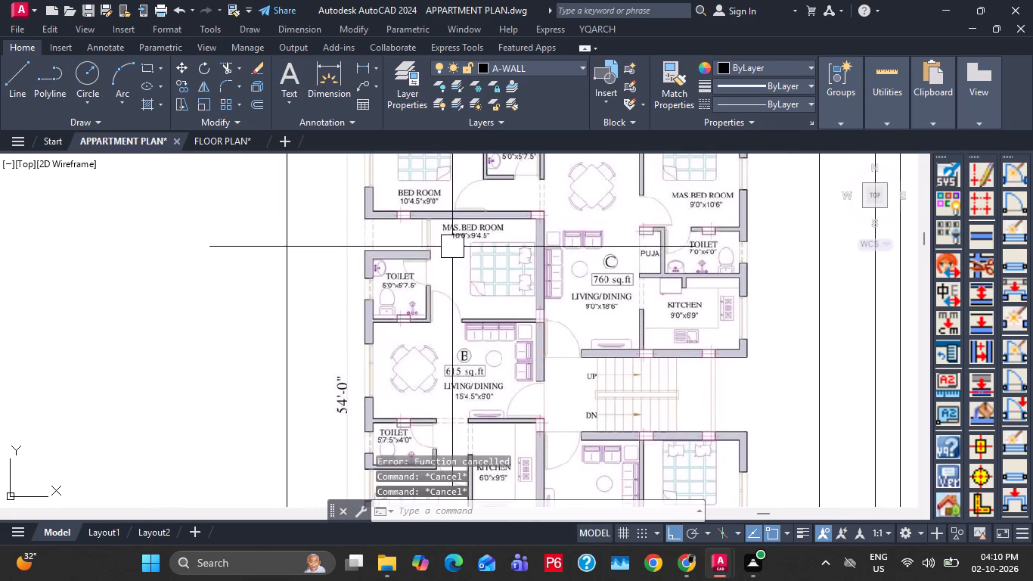
# Open a 36" door in the toilet's east wall near its north corner, swinging into the toilet.
pyautogui.scroll(-3, 449, 273)
pyautogui.moveTo(475, 246); pyautogui.dragTo(459, 363, button='middle')
pyautogui.click(596, 29)
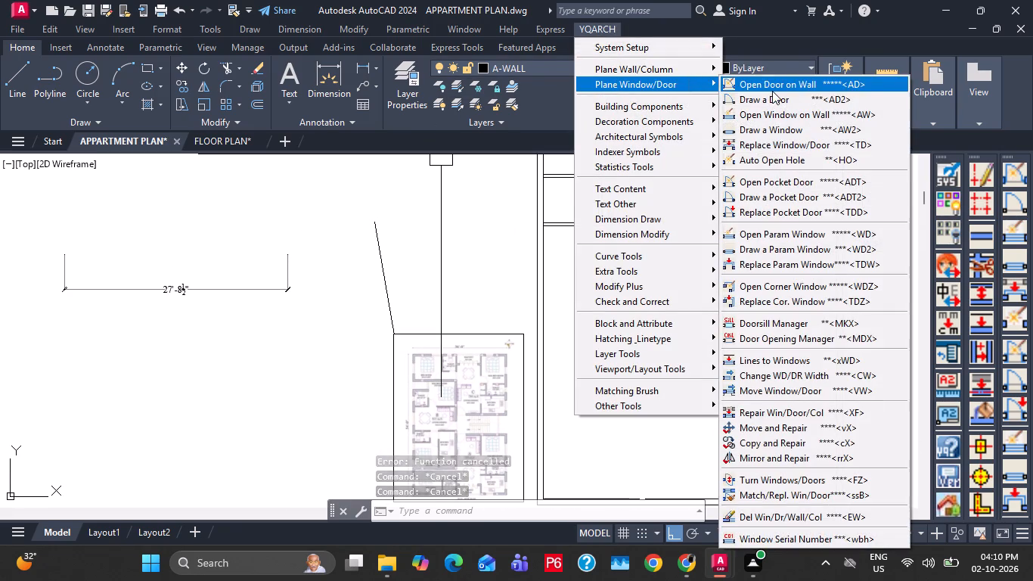
pyautogui.click(772, 91)
pyautogui.scroll(1, 594, 199)
pyautogui.moveTo(585, 250); pyautogui.dragTo(569, 306, button='middle')
pyautogui.scroll(3, 582, 244)
pyautogui.moveTo(588, 235); pyautogui.dragTo(578, 350, button='middle')
pyautogui.click(603, 299)
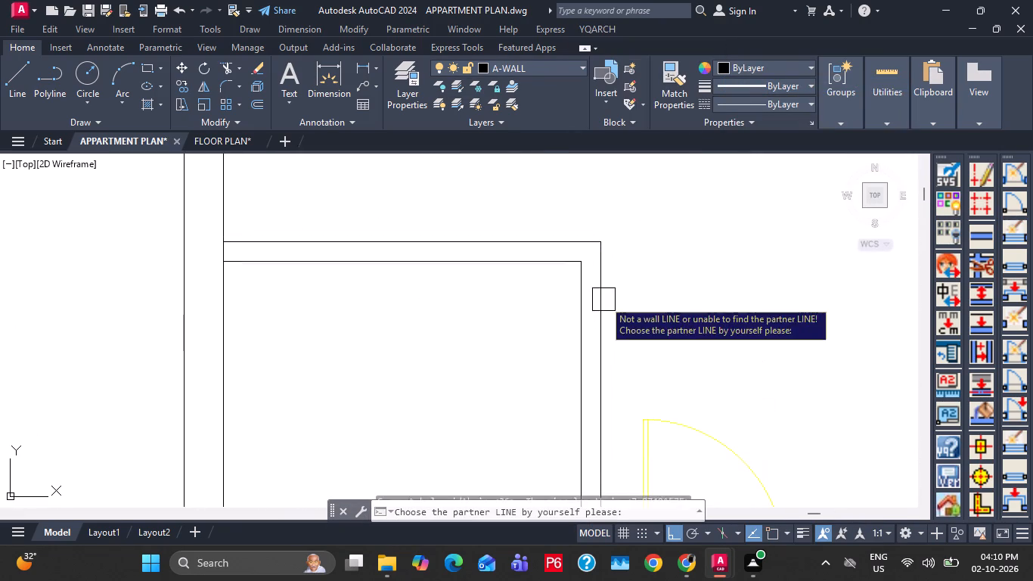
pyautogui.click(583, 311)
pyautogui.click(563, 315)
pyautogui.scroll(-3, 572, 300)
pyautogui.press('Escape')
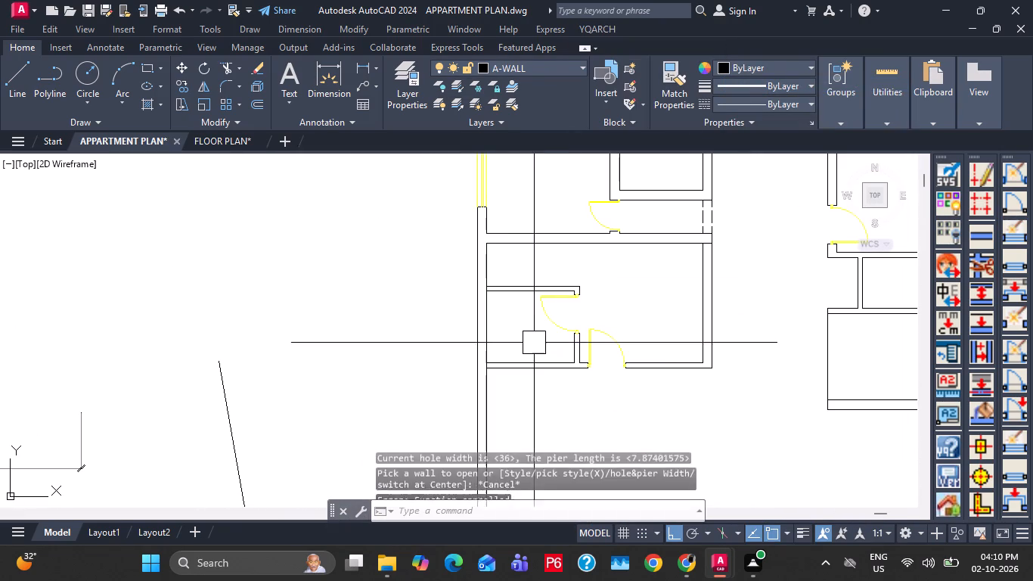
pyautogui.press('Escape')
# Trim the outer west wall's inner line where the master bedroom's south wall joins it.
pyautogui.moveTo(540, 361); pyautogui.dragTo(528, 271, button='middle')
pyautogui.scroll(2, 489, 285)
pyautogui.press('t')
pyautogui.press('r')
pyautogui.press('space')
pyautogui.scroll(3, 460, 268)
pyautogui.click(429, 244)
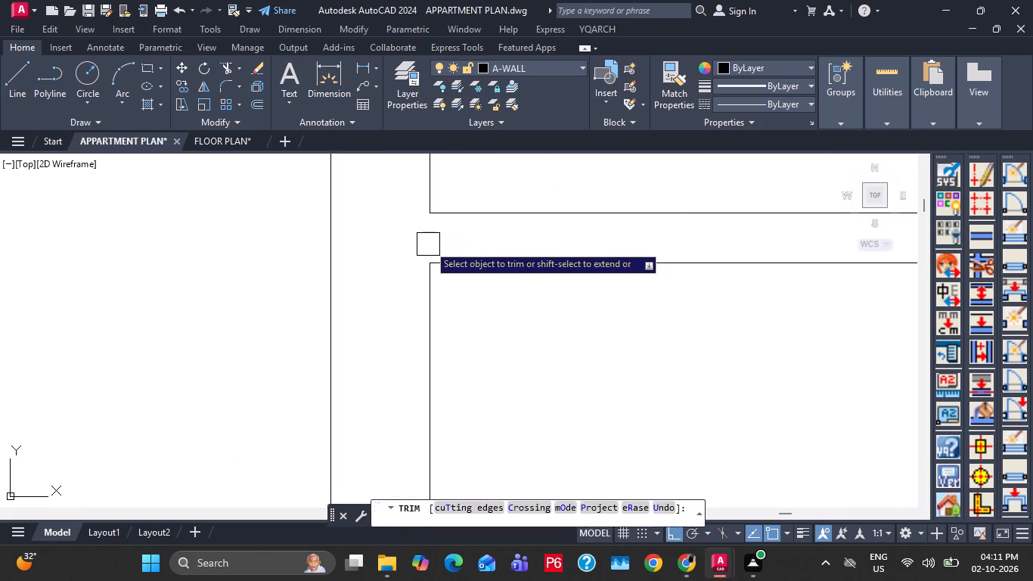
pyautogui.press('Escape')
# Save the drawing.
pyautogui.scroll(-7, 447, 278)
pyautogui.scroll(5, 370, 404)
pyautogui.moveTo(378, 407); pyautogui.dragTo(377, 365, button='middle')
pyautogui.press('Escape')
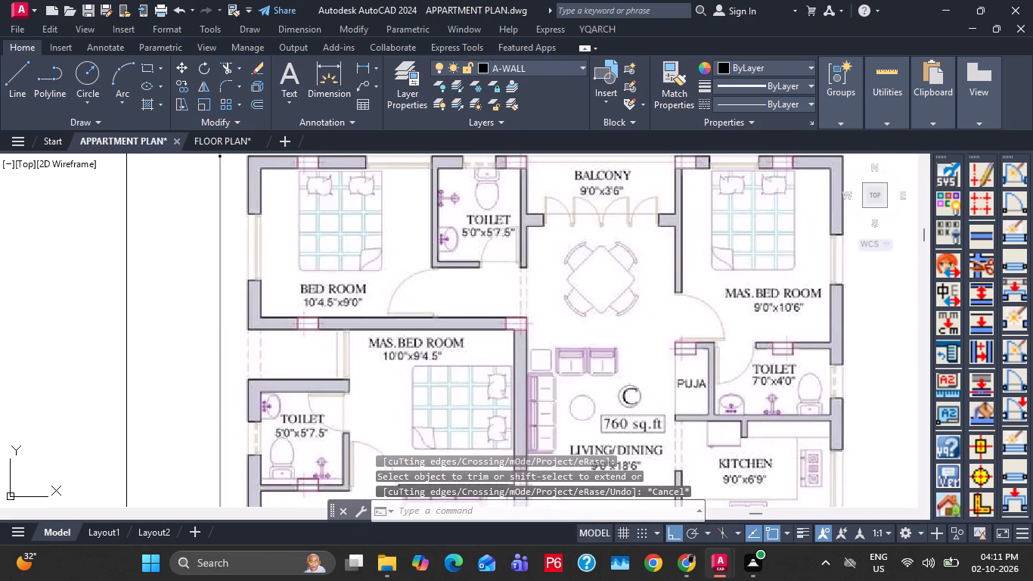
pyautogui.press('Escape')
pyautogui.hotkey('ctrl', 's')
# Examine the size and position of unit B's living/dining room in the reference plan.
pyautogui.scroll(-2, 382, 356)
pyautogui.moveTo(399, 418); pyautogui.dragTo(398, 355, button='middle')
pyautogui.scroll(-1, 399, 354)
pyautogui.scroll(2, 392, 352)
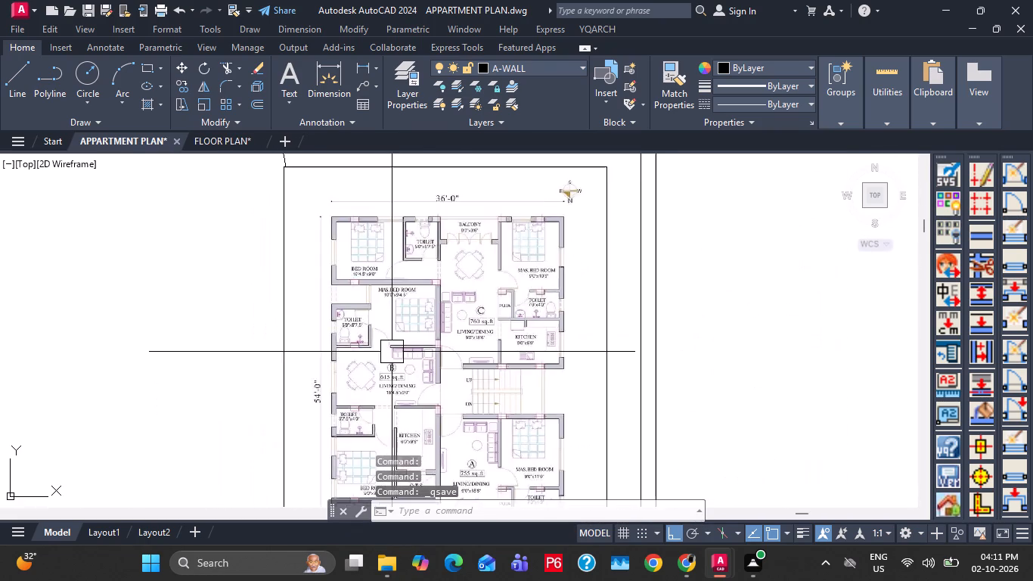
pyautogui.scroll(1, 411, 420)
pyautogui.moveTo(411, 424); pyautogui.dragTo(404, 353, button='middle')
pyautogui.press('Escape')
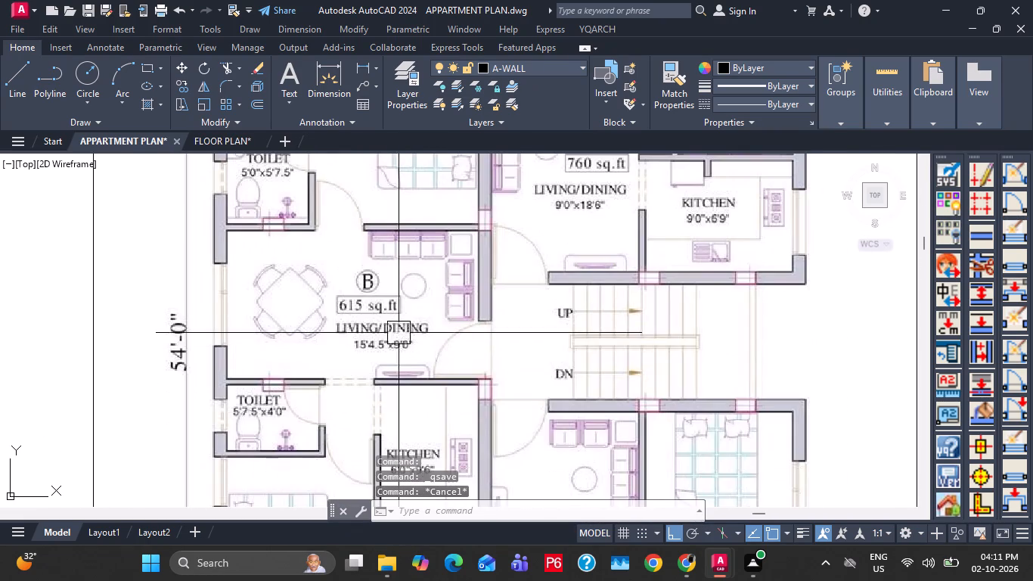
pyautogui.scroll(-5, 418, 371)
pyautogui.moveTo(482, 315); pyautogui.dragTo(460, 397, button='middle')
pyautogui.scroll(2, 566, 315)
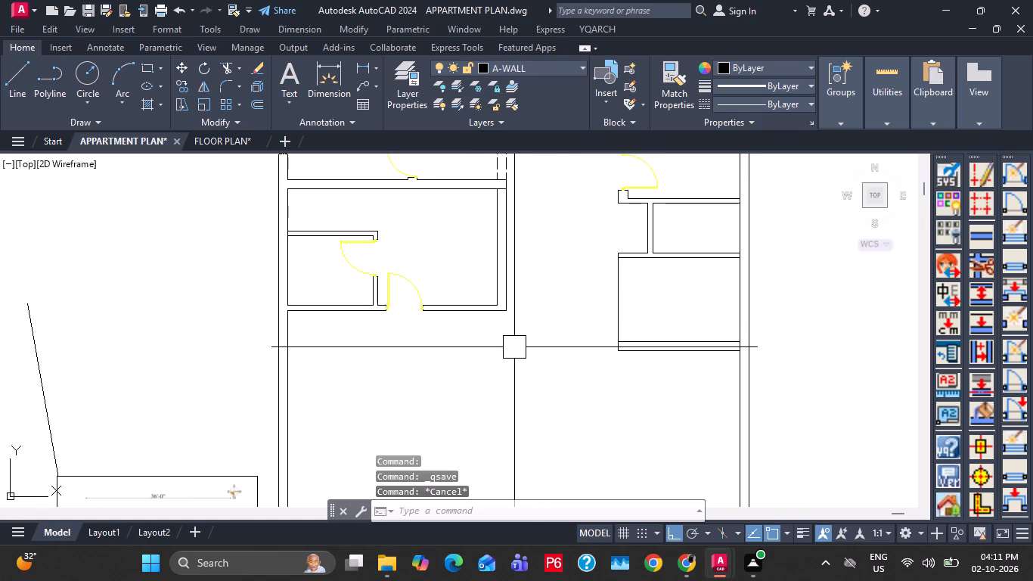
# Offset the outer line of the master bedroom's south wall 9' to the south for unit B's living/dining room.
pyautogui.write("O 9'")
pyautogui.press('Return')
pyautogui.click(467, 322)
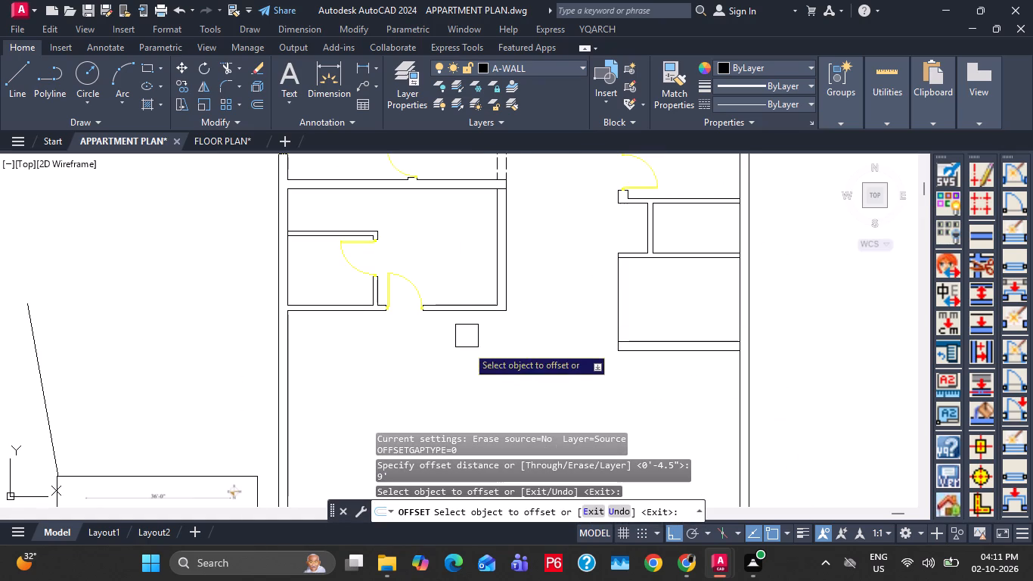
pyautogui.click(470, 318)
pyautogui.click(468, 375)
# Offset the living/dining room's new south wall line by 4.5" to give the wall its thickness.
pyautogui.moveTo(492, 379); pyautogui.dragTo(548, 271, button='middle')
pyautogui.scroll(-2, 391, 406)
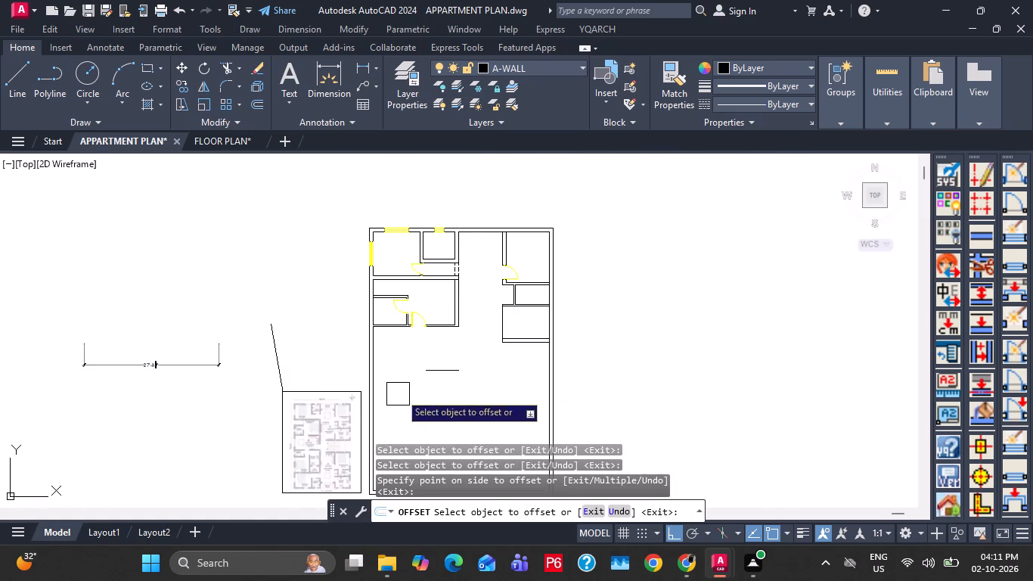
pyautogui.scroll(3, 335, 424)
pyautogui.moveTo(282, 455); pyautogui.dragTo(389, 315, button='middle')
pyautogui.scroll(1, 343, 359)
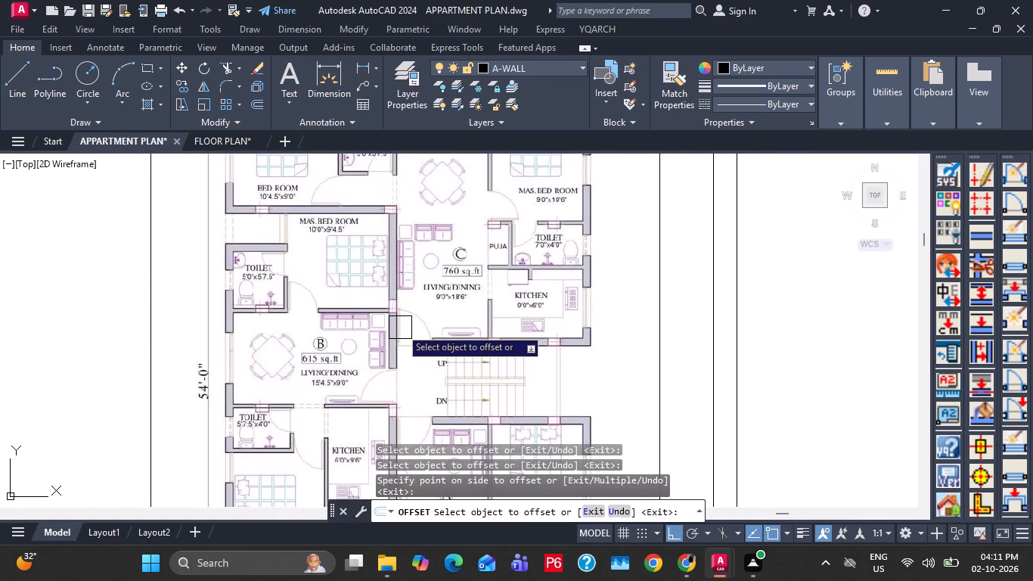
pyautogui.scroll(-4, 387, 334)
pyautogui.moveTo(477, 294); pyautogui.dragTo(407, 402, button='middle')
pyautogui.scroll(3, 442, 345)
pyautogui.moveTo(425, 395); pyautogui.dragTo(470, 259, button='middle')
pyautogui.click(460, 329)
pyautogui.press('4')
pyautogui.write('.5"')
pyautogui.press('Return')
pyautogui.press('Escape')
pyautogui.press('Escape')
pyautogui.press('Escape')
# Extend both lines of the living/dining room's south wall west to the outer west wall.
pyautogui.write('EX')
pyautogui.press('space')
pyautogui.click(458, 280)
pyautogui.click(446, 359)
pyautogui.press('Escape')
# Extend both lines of the master bedroom's east wall south to the living/dining room's south wall.
pyautogui.scroll(-1, 474, 302)
pyautogui.moveTo(439, 326); pyautogui.dragTo(485, 242, button='middle')
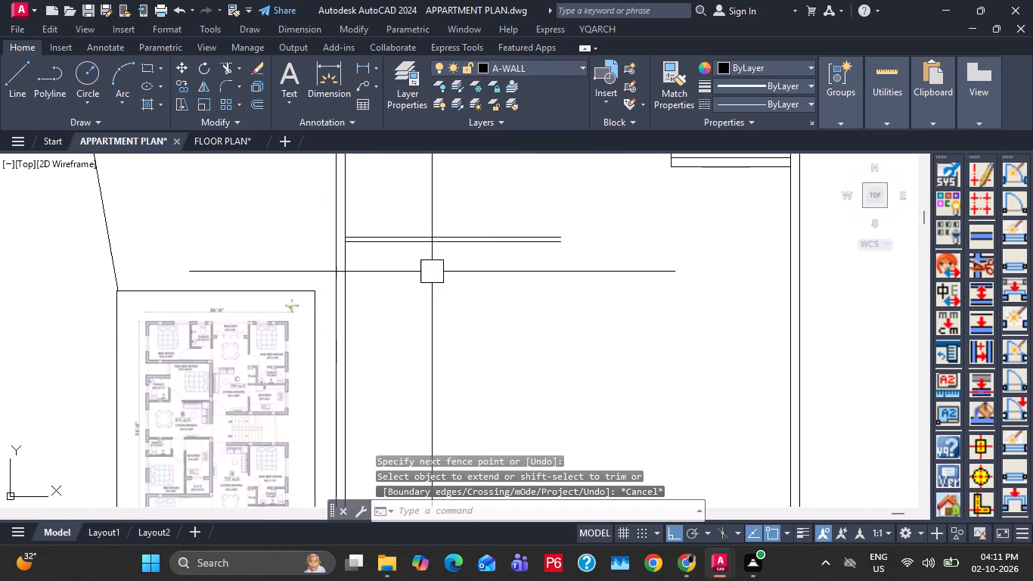
pyautogui.scroll(3, 188, 427)
pyautogui.press('Escape')
pyautogui.press('Escape')
pyautogui.scroll(-3, 304, 399)
pyautogui.moveTo(451, 298); pyautogui.dragTo(464, 405, button='middle')
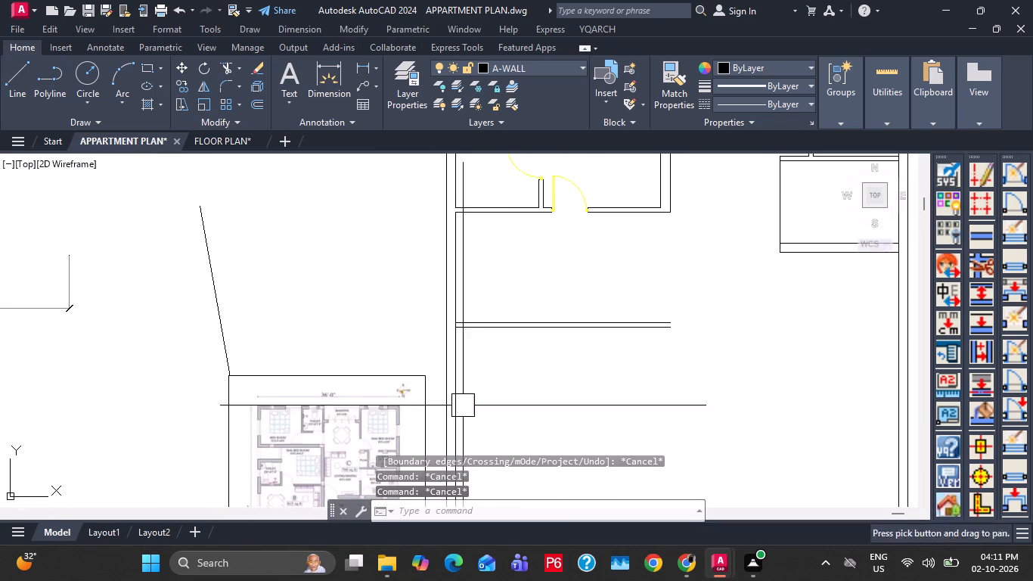
pyautogui.moveTo(530, 341); pyautogui.dragTo(498, 399, button='middle')
pyautogui.press('e')
pyautogui.press('x')
pyautogui.press('space')
pyautogui.click(681, 232)
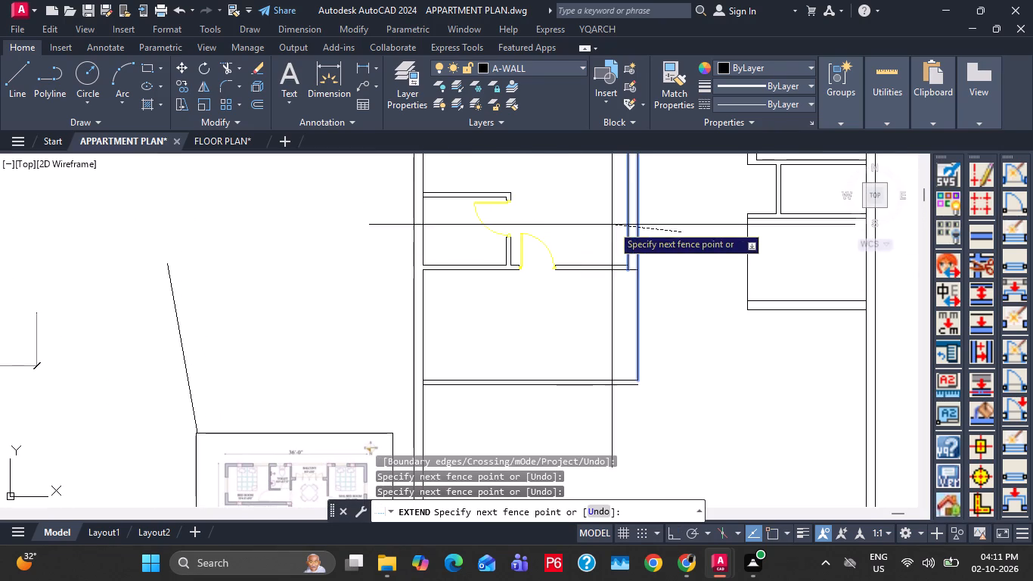
pyautogui.click(612, 225)
pyautogui.click(628, 236)
pyautogui.press('Escape')
pyautogui.press('Escape')
# Trim the overlapping wall lines where the master bedroom's south wall meets the east wall.
pyautogui.scroll(2, 628, 266)
pyautogui.press('t')
pyautogui.write('R')
pyautogui.press('space')
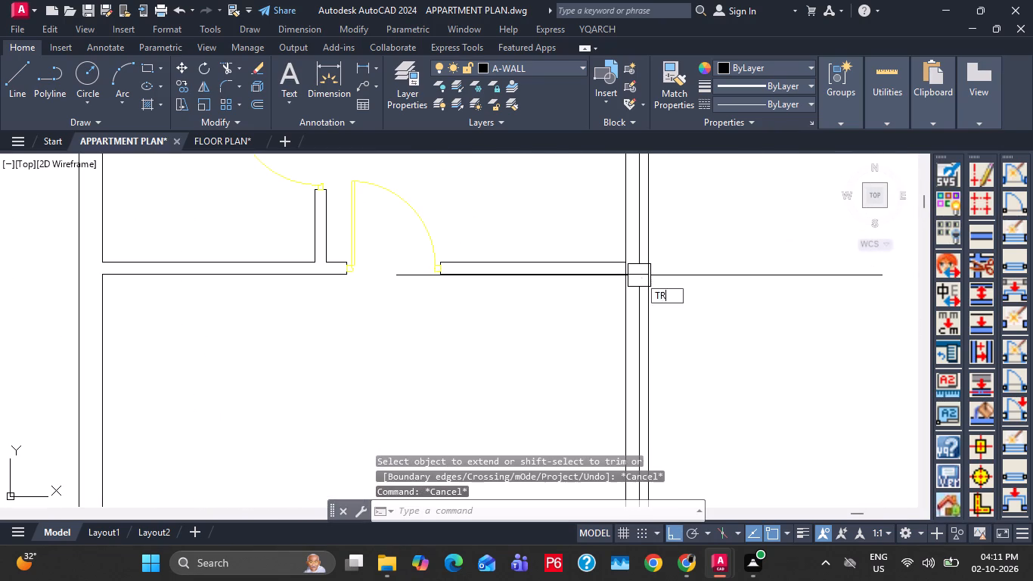
pyautogui.scroll(2, 639, 276)
pyautogui.click(640, 272)
pyautogui.click(605, 253)
pyautogui.scroll(-4, 615, 235)
pyautogui.scroll(3, 616, 368)
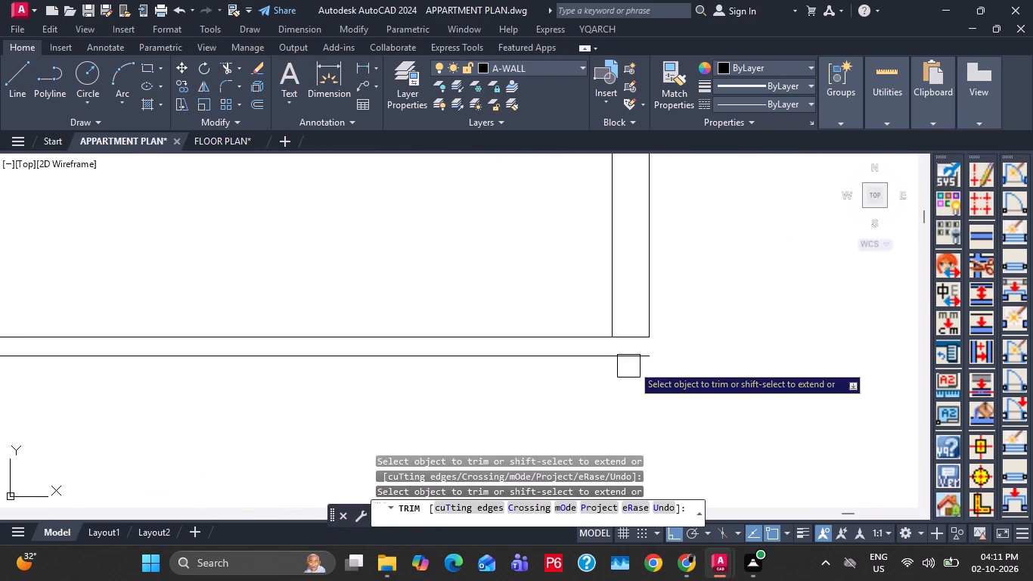
# Fillet the outer wall lines at the living/dining room's south-east corner and trim the excess inner line there.
pyautogui.press('Escape')
pyautogui.press('Escape')
pyautogui.press('f')
pyautogui.press('space')
pyautogui.click(631, 354)
pyautogui.click(652, 313)
pyautogui.press('t')
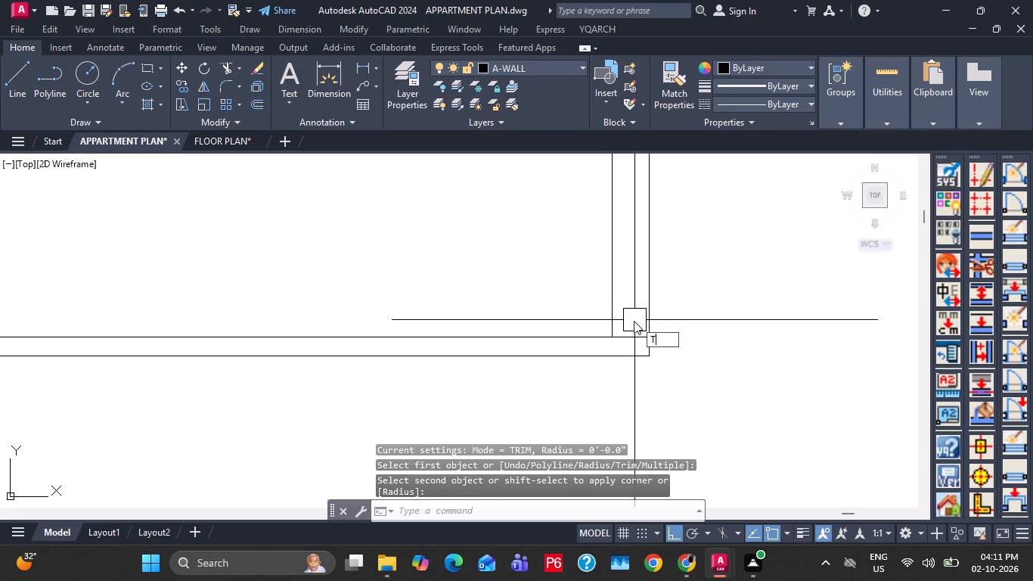
pyautogui.press('r')
pyautogui.press('space')
pyautogui.click(628, 339)
pyautogui.press('Escape')
pyautogui.press('Escape')
# Save the drawing.
pyautogui.scroll(-3, 633, 320)
pyautogui.moveTo(444, 359); pyautogui.dragTo(517, 320, button='middle')
pyautogui.scroll(-1, 499, 314)
pyautogui.moveTo(374, 408); pyautogui.dragTo(375, 406, button='middle')
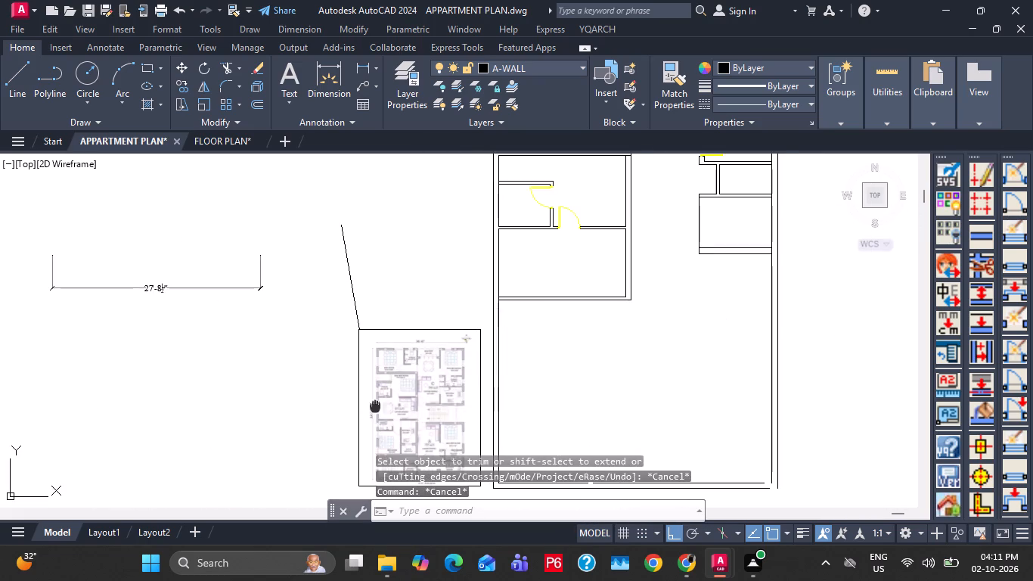
pyautogui.moveTo(375, 406); pyautogui.dragTo(383, 361, button='middle')
pyautogui.hotkey('ctrl', 's')
# Examine the entrance door position of unit B's living/dining room in the reference plan.
pyautogui.scroll(3, 415, 384)
pyautogui.moveTo(423, 387); pyautogui.dragTo(417, 318, button='middle')
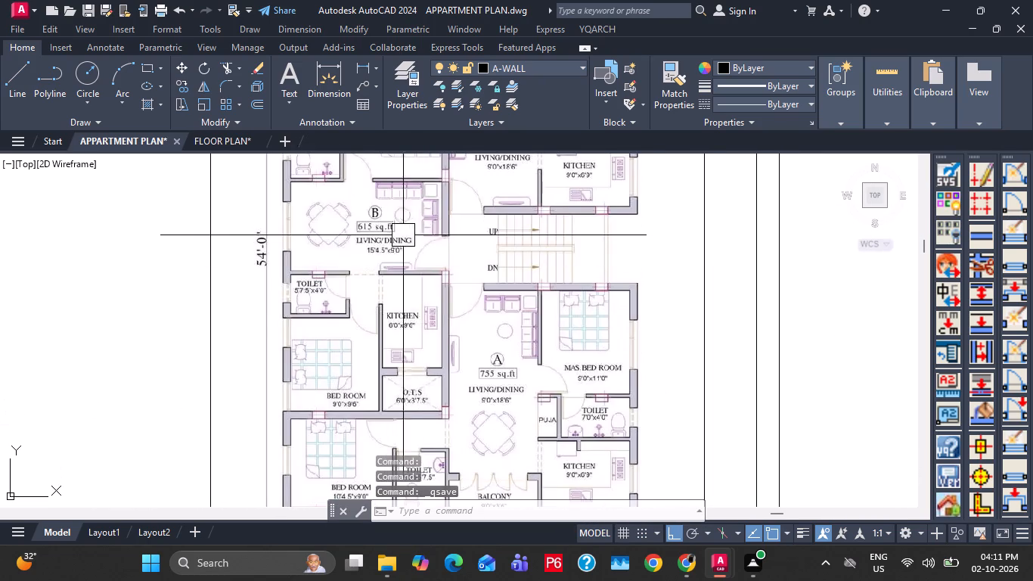
pyautogui.scroll(1, 399, 237)
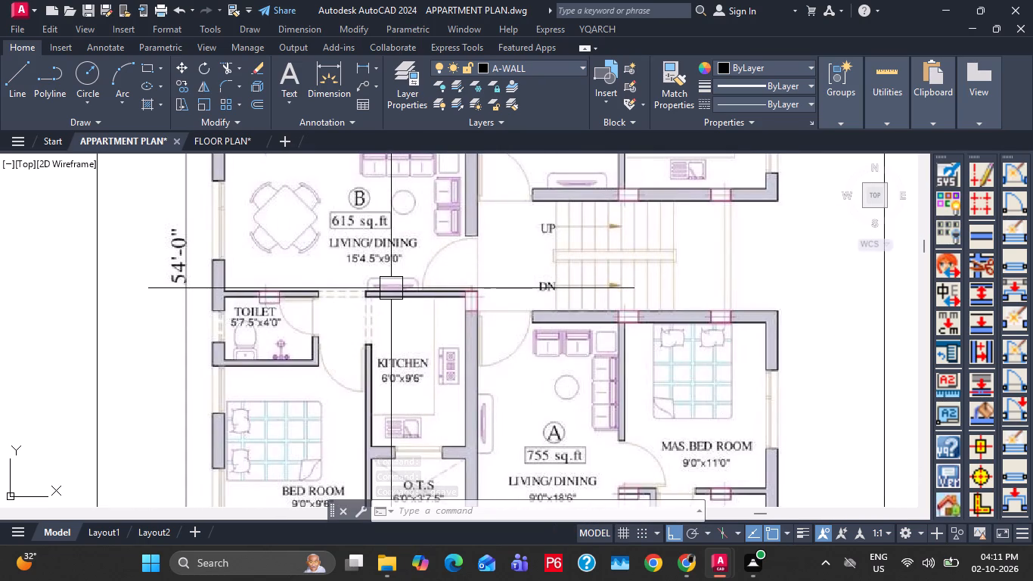
pyautogui.moveTo(392, 283); pyautogui.dragTo(334, 345, button='middle')
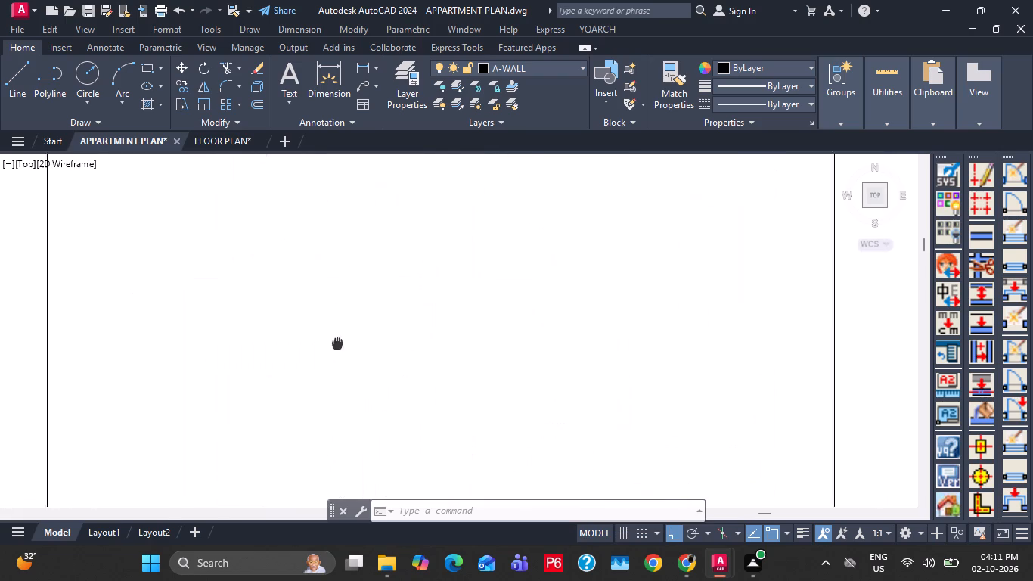
pyautogui.moveTo(334, 345); pyautogui.dragTo(333, 346, button='middle')
pyautogui.scroll(-1, 501, 288)
pyautogui.moveTo(532, 276); pyautogui.dragTo(395, 338, button='middle')
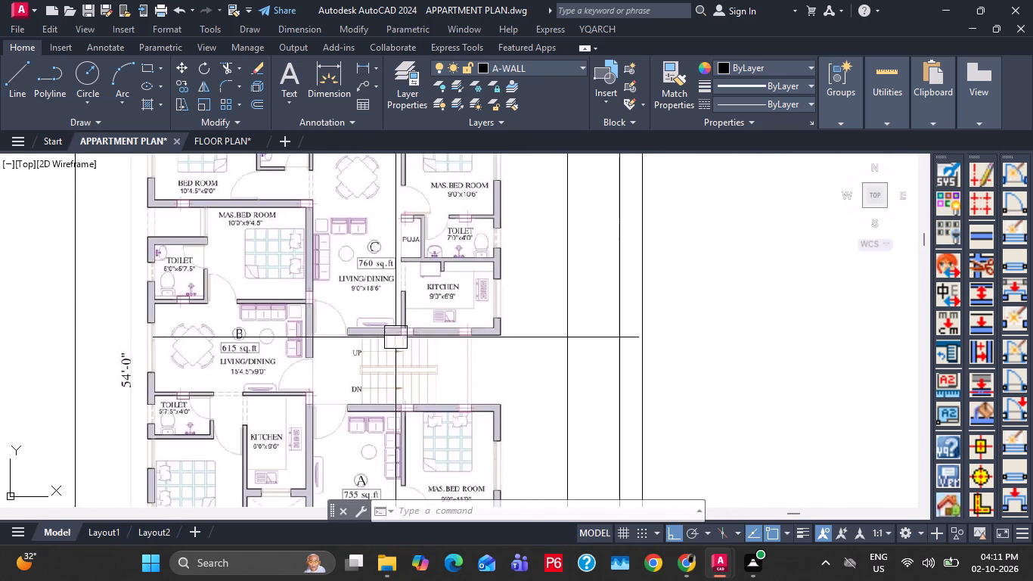
pyautogui.moveTo(424, 299); pyautogui.dragTo(290, 387, button='middle')
pyautogui.scroll(-2, 399, 331)
pyautogui.moveTo(415, 286); pyautogui.dragTo(346, 405, button='middle')
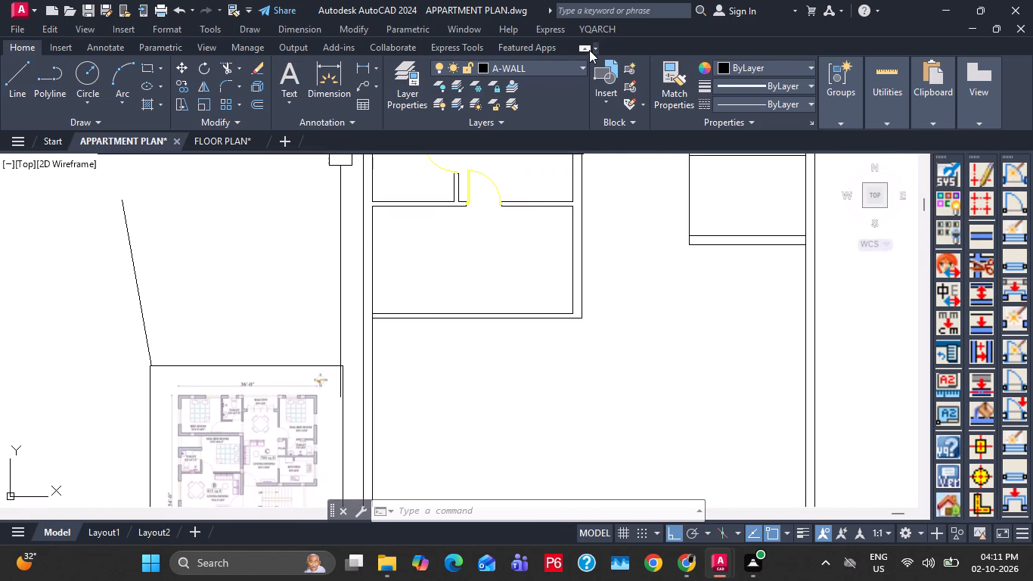
# Open a 36" door in the living/dining room's east wall near its south corner, swinging into the room.
pyautogui.click(594, 25)
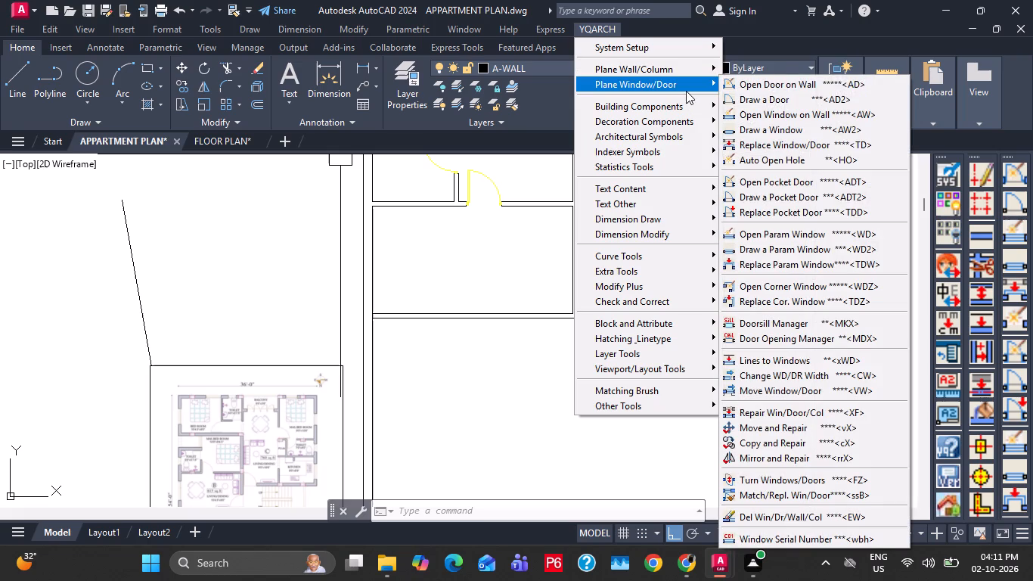
pyautogui.click(769, 82)
pyautogui.scroll(2, 585, 269)
pyautogui.click(585, 306)
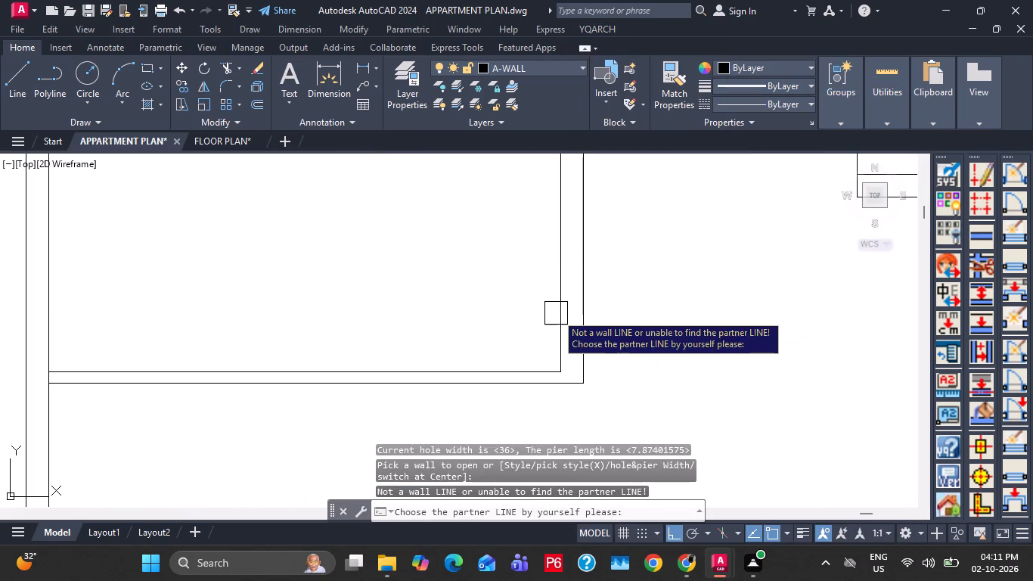
pyautogui.click(557, 313)
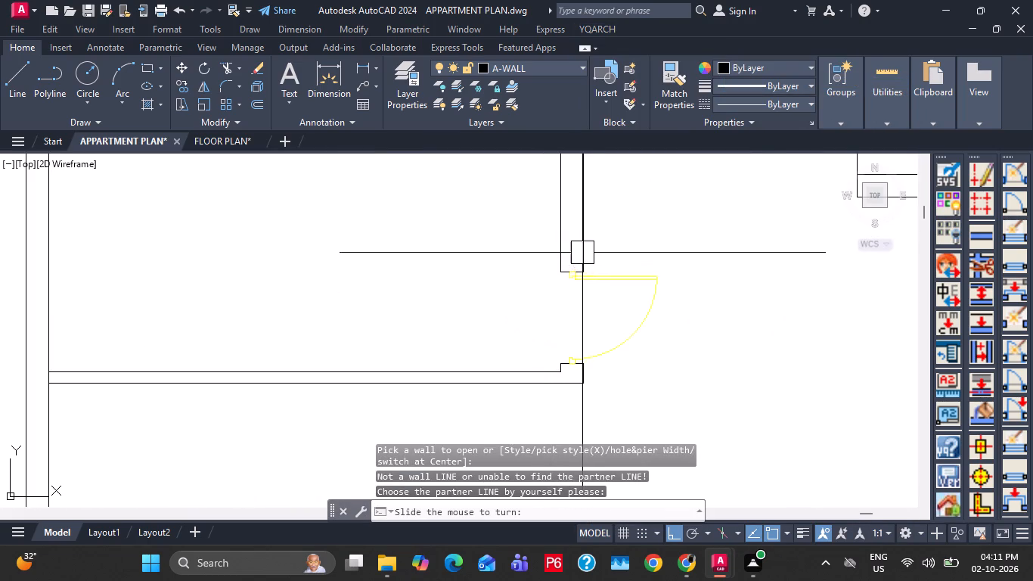
pyautogui.click(549, 399)
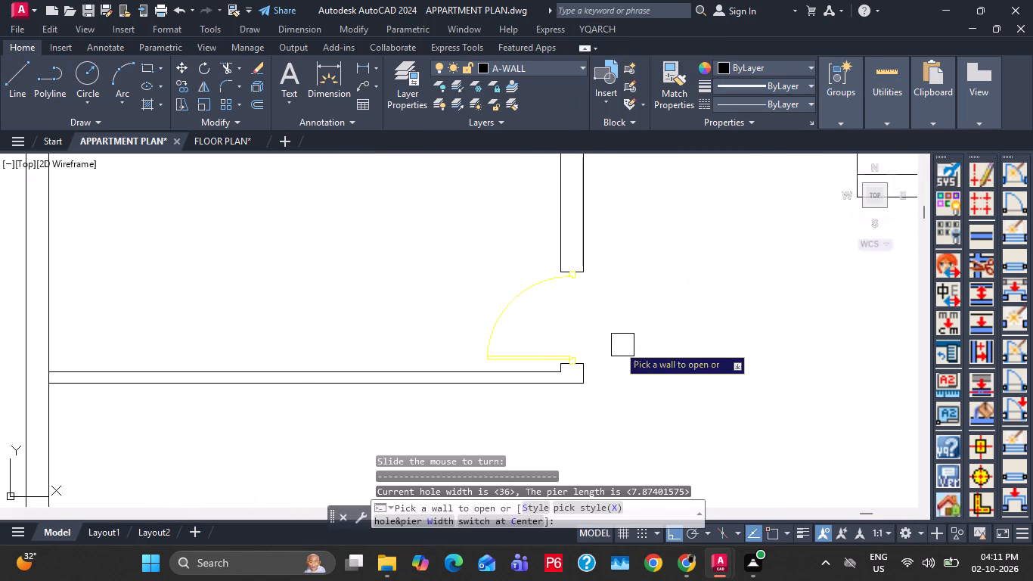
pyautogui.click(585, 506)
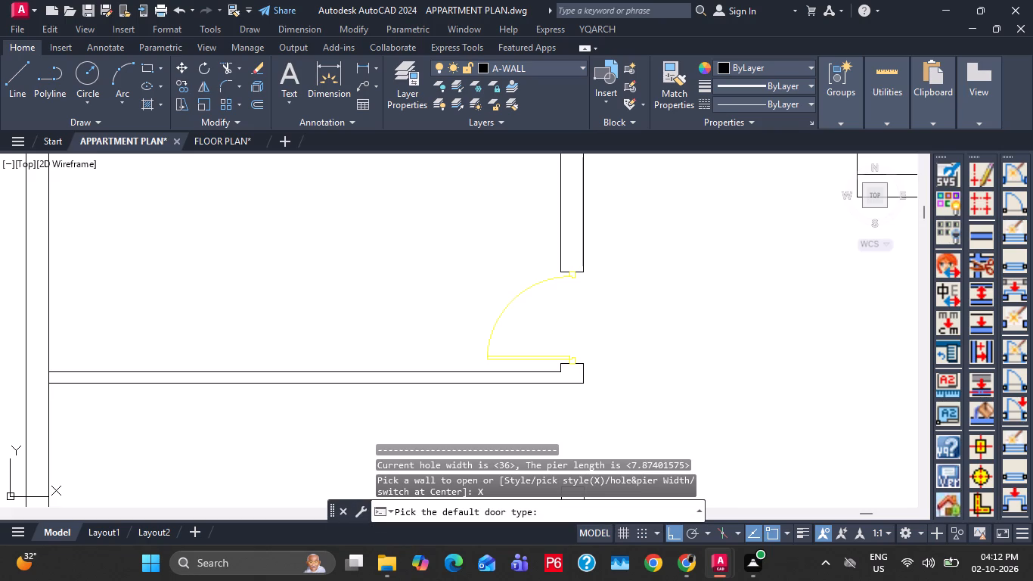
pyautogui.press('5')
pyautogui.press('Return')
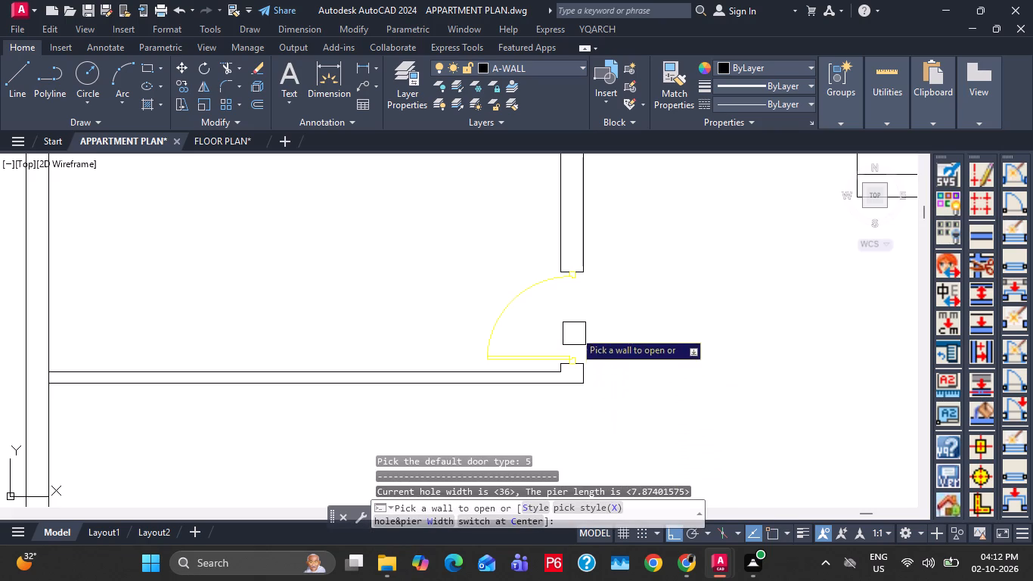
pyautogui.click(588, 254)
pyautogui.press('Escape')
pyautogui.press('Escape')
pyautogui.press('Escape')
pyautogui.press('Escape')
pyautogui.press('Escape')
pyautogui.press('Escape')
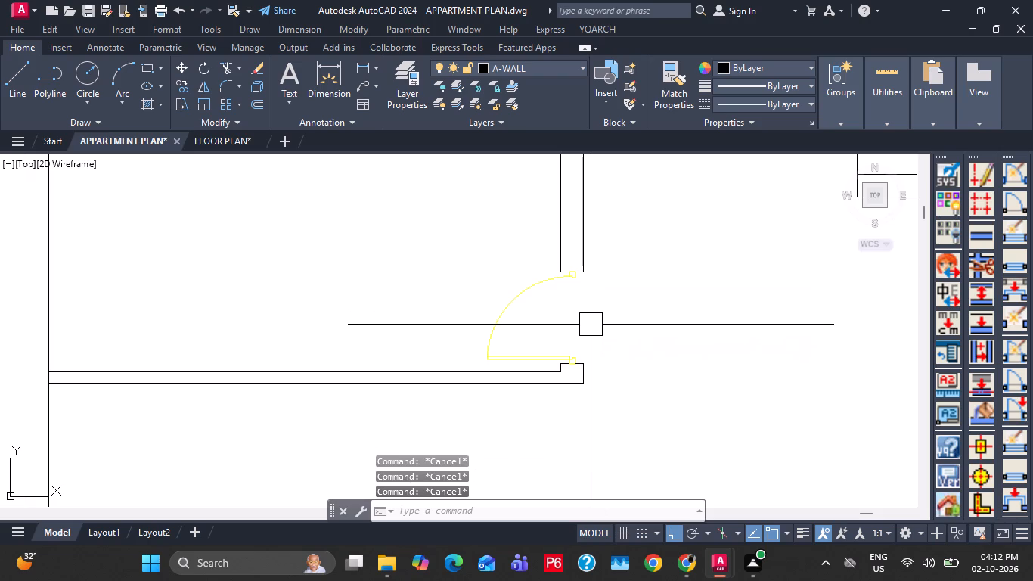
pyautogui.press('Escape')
# Save the drawing.
pyautogui.hotkey('ctrl', 's')
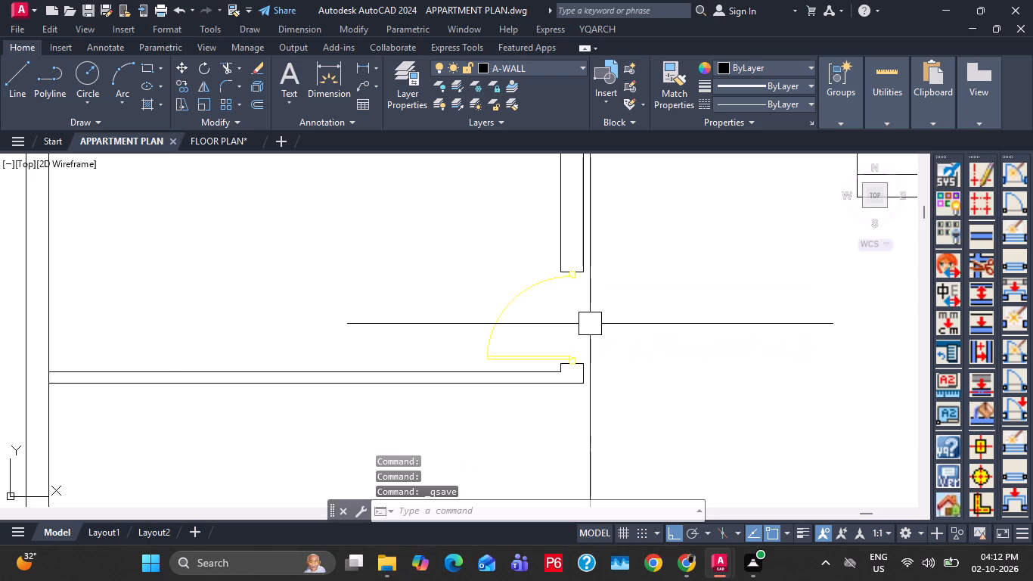
pyautogui.press('Escape')
pyautogui.press('Escape')
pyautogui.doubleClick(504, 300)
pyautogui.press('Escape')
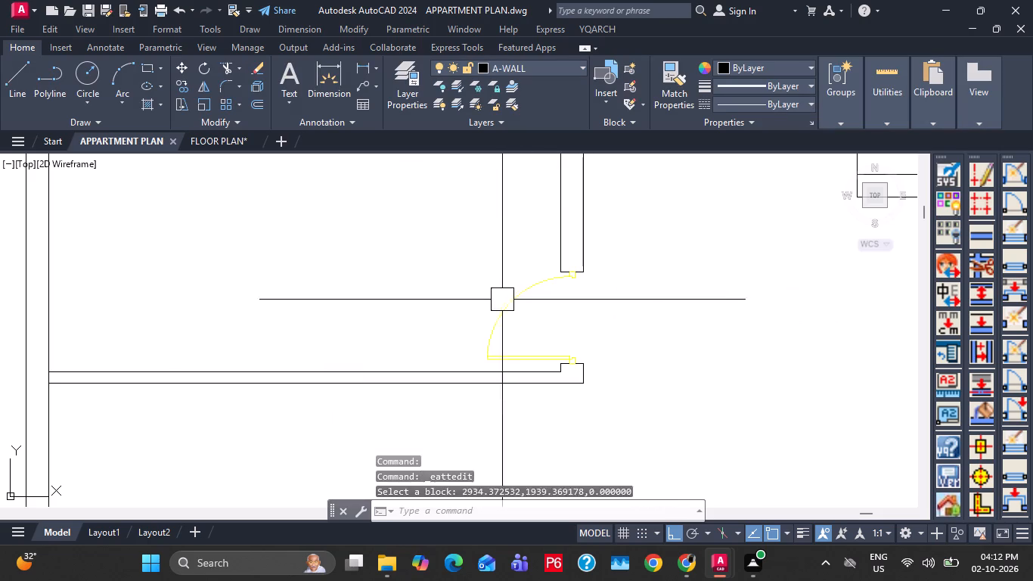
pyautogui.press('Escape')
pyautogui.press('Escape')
# Trim the outer west wall's inner line where the living/dining room's south wall joins it, and save the drawing.
pyautogui.moveTo(346, 353); pyautogui.dragTo(538, 352, button='middle')
pyautogui.press('t')
pyautogui.press('r')
pyautogui.press('space')
pyautogui.scroll(2, 243, 388)
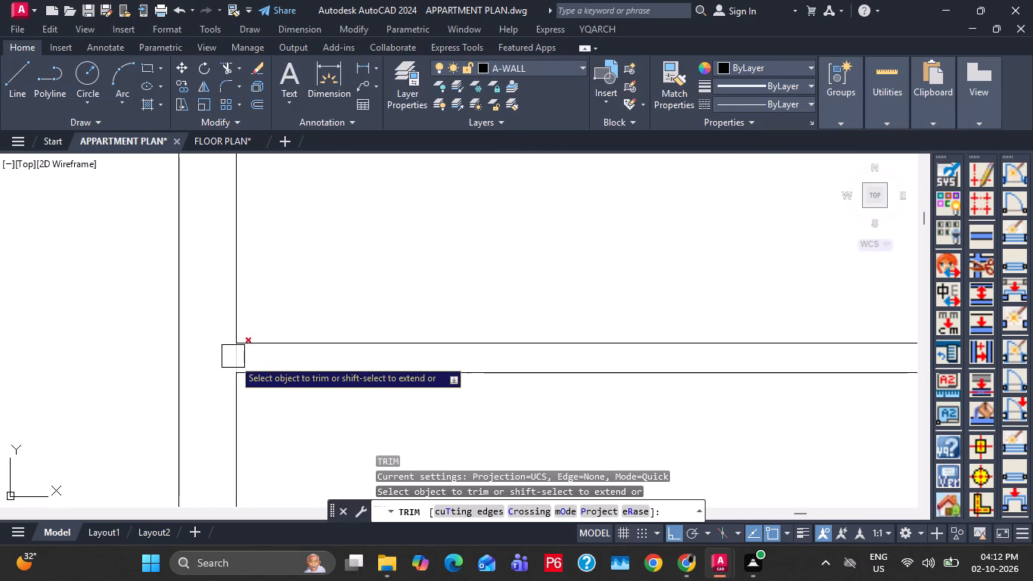
pyautogui.scroll(3, 233, 362)
pyautogui.click(233, 362)
pyautogui.press('Escape')
pyautogui.press('Escape')
pyautogui.scroll(-3, 363, 287)
pyautogui.press('Escape')
pyautogui.hotkey('ctrl', 's')
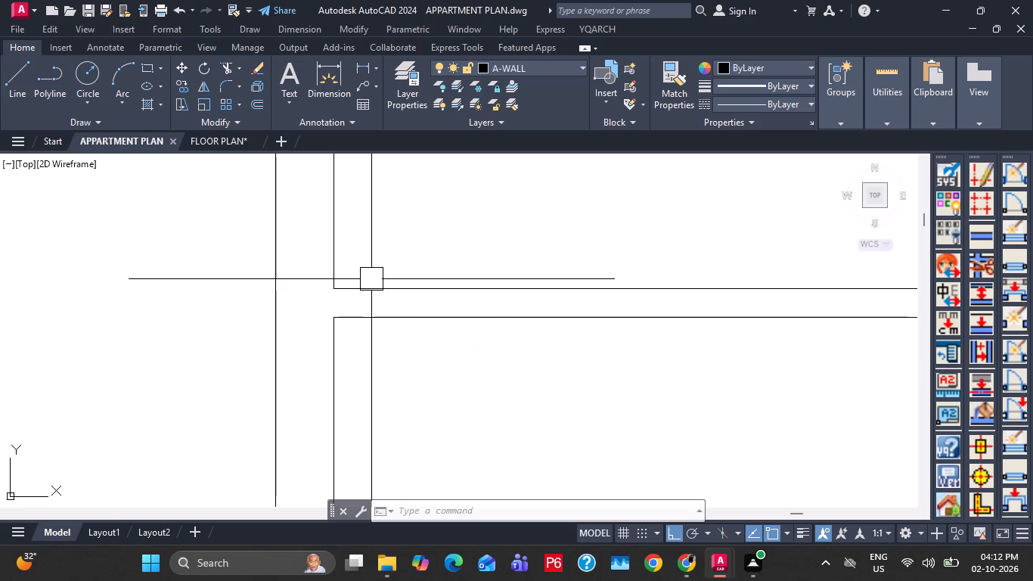
# Examine the sizes of the rooms south of unit B's living/dining room in the reference plan.
pyautogui.scroll(-4, 386, 293)
pyautogui.moveTo(318, 384); pyautogui.dragTo(341, 315, button='middle')
pyautogui.scroll(2, 284, 404)
pyautogui.moveTo(284, 421); pyautogui.dragTo(319, 328, button='middle')
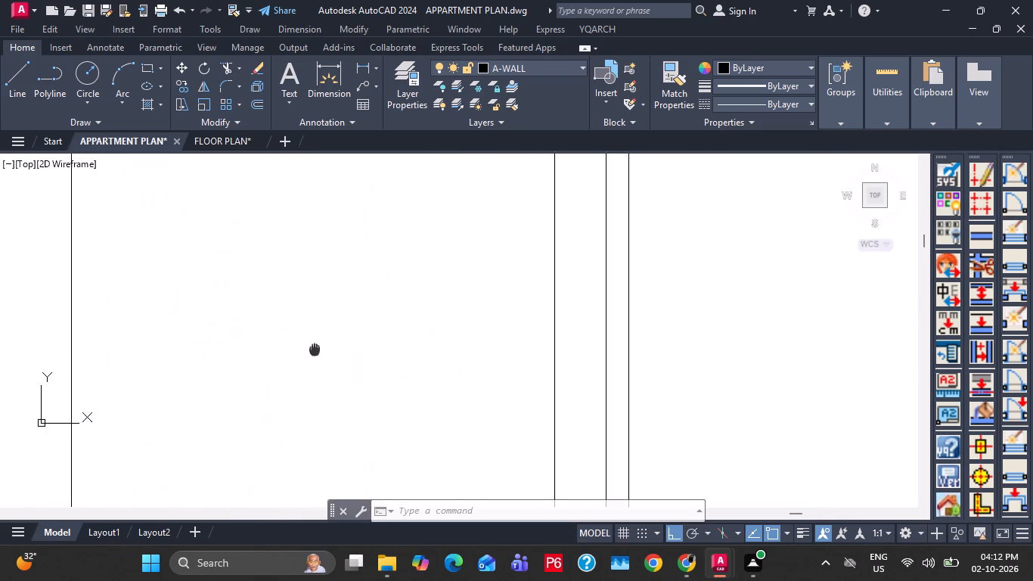
pyautogui.moveTo(319, 328); pyautogui.dragTo(323, 312, button='middle')
pyautogui.scroll(1, 243, 389)
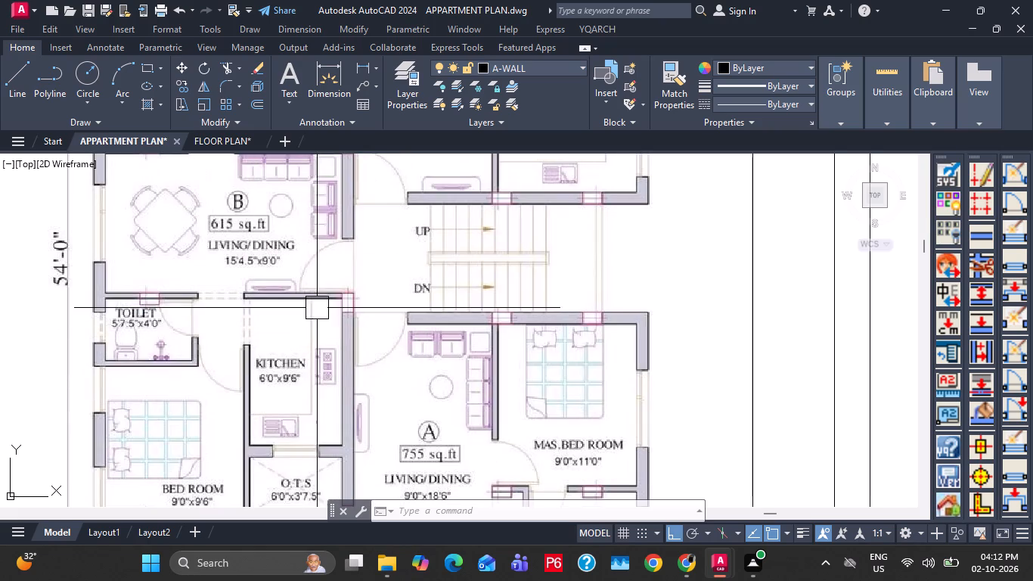
pyautogui.press('Escape')
pyautogui.press('Escape')
pyautogui.scroll(-3, 325, 317)
pyautogui.moveTo(538, 263); pyautogui.dragTo(472, 437, button='middle')
pyautogui.scroll(1, 507, 325)
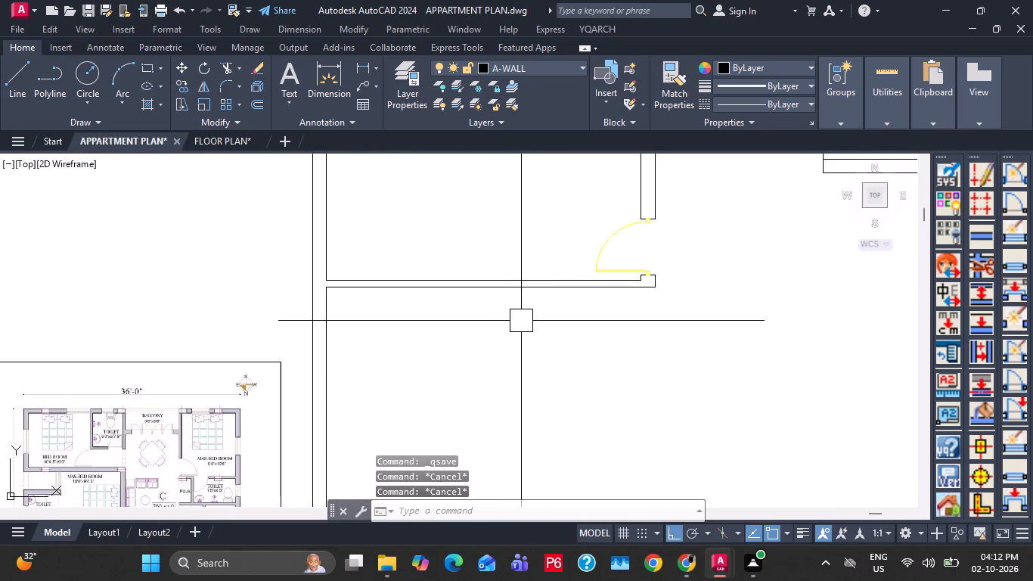
# Offset the lower line of unit B's living/dining room south wall 9'6" to the south for the kitchen depth.
pyautogui.write('O 9\'6"')
pyautogui.press('Return')
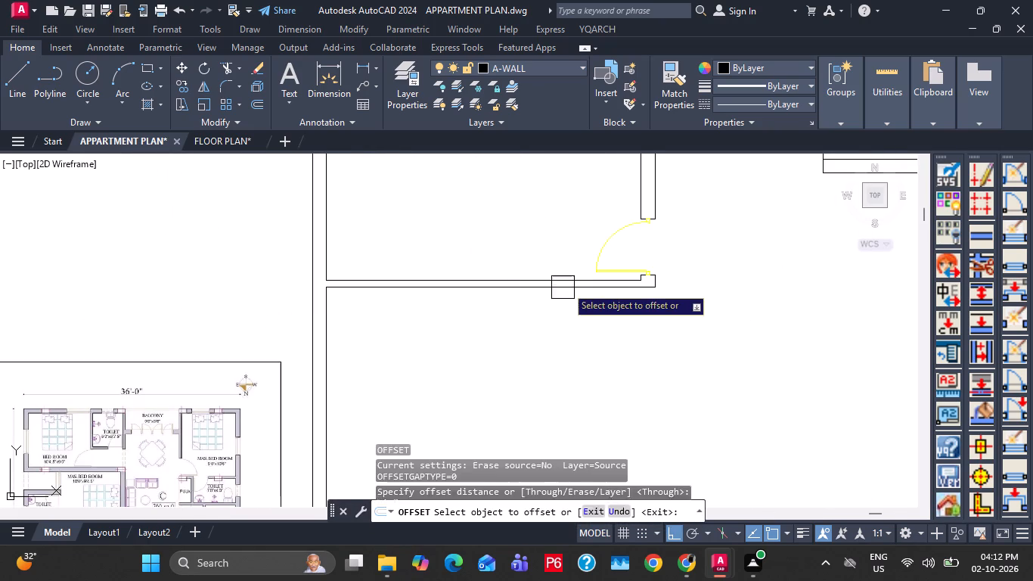
pyautogui.click(568, 294)
pyautogui.click(574, 331)
pyautogui.scroll(-2, 571, 332)
pyautogui.moveTo(563, 350); pyautogui.dragTo(569, 294, button='middle')
pyautogui.scroll(3, 451, 371)
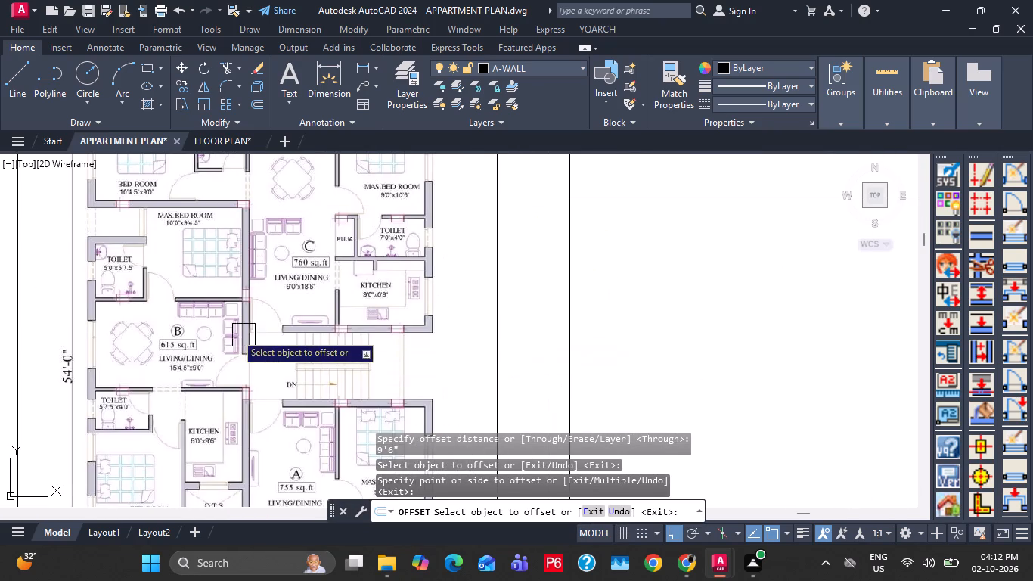
pyautogui.moveTo(247, 323); pyautogui.dragTo(287, 271, button='middle')
pyautogui.scroll(-4, 539, 341)
pyautogui.moveTo(755, 284); pyautogui.dragTo(665, 370, button='middle')
pyautogui.press('Escape')
pyautogui.press('Escape')
# Extend the living/dining room's outer and inner east wall lines south to the new 9'6" offset line.
pyautogui.scroll(1, 554, 357)
pyautogui.moveTo(538, 366); pyautogui.dragTo(560, 346, button='middle')
pyautogui.scroll(2, 548, 344)
pyautogui.moveTo(548, 343); pyautogui.dragTo(560, 312, button='middle')
pyautogui.write('EX')
pyautogui.press('space')
pyautogui.scroll(2, 584, 282)
pyautogui.moveTo(547, 310); pyautogui.dragTo(553, 243, button='middle')
pyautogui.scroll(-1, 553, 241)
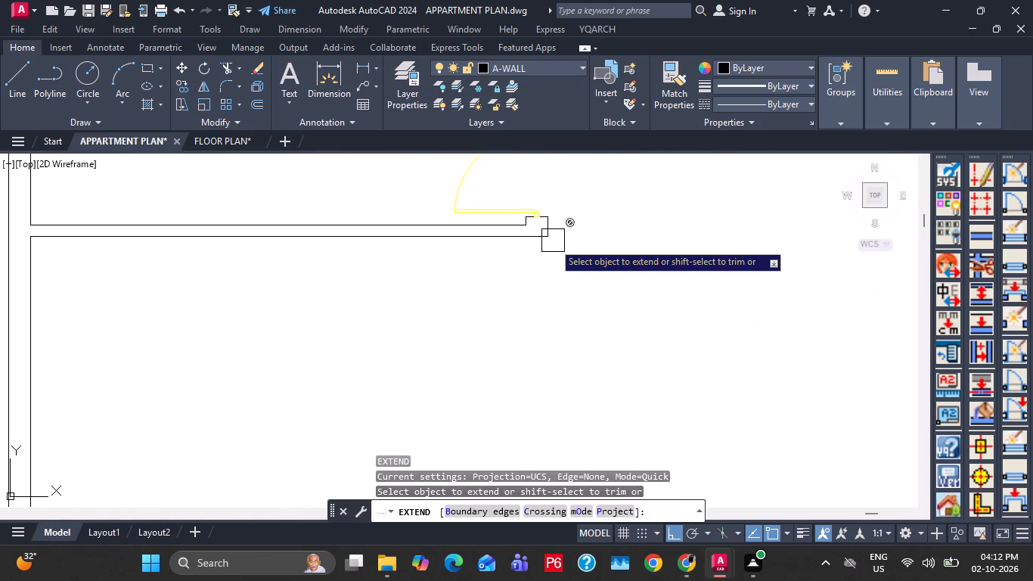
pyautogui.scroll(-2, 559, 250)
pyautogui.moveTo(562, 283); pyautogui.dragTo(579, 232, button='middle')
pyautogui.scroll(2, 572, 199)
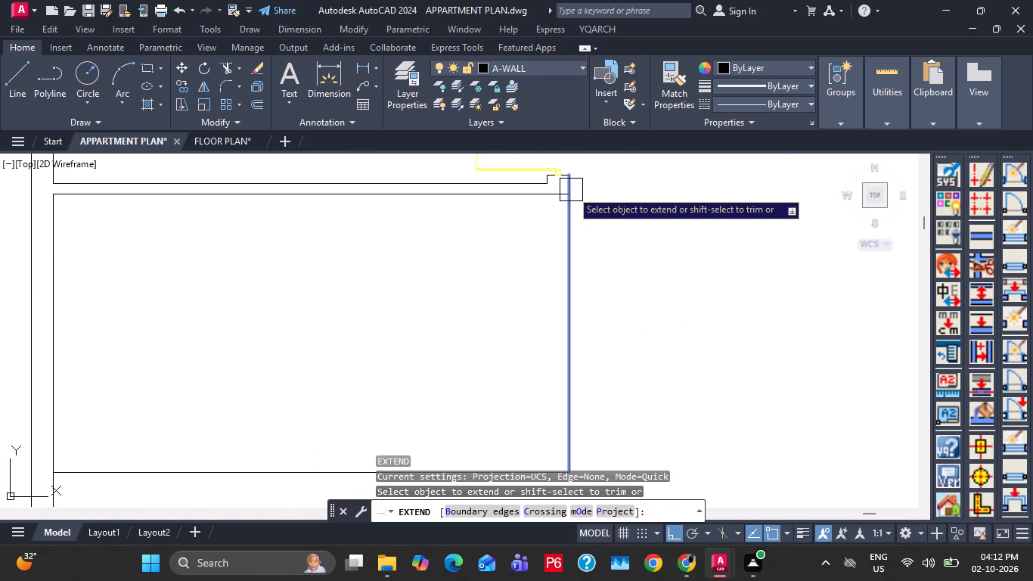
pyautogui.click(571, 190)
pyautogui.moveTo(552, 193); pyautogui.dragTo(560, 261, button='middle')
pyautogui.scroll(2, 550, 251)
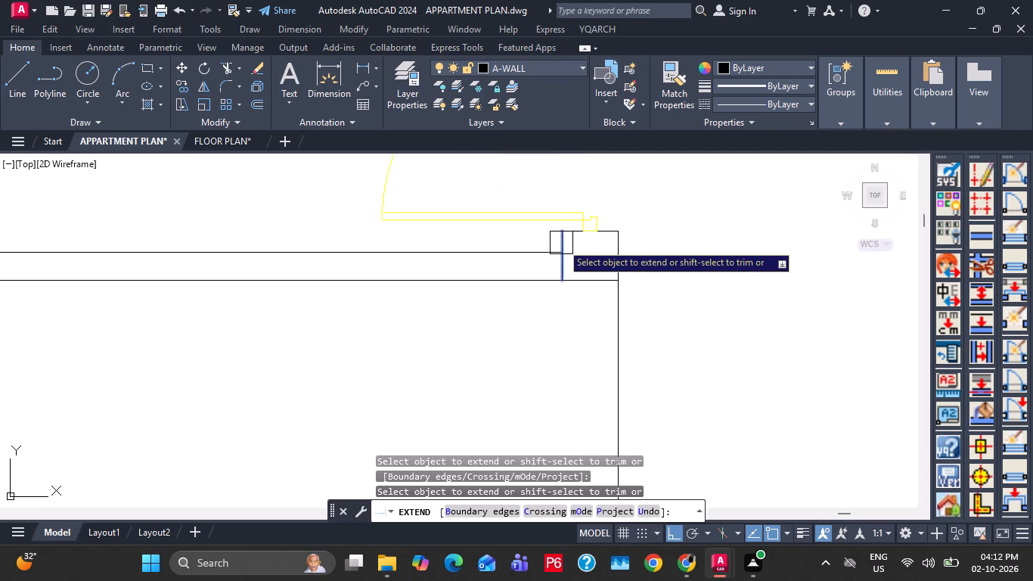
pyautogui.click(561, 243)
pyautogui.scroll(-2, 566, 269)
pyautogui.moveTo(570, 285); pyautogui.dragTo(576, 197, button='middle')
pyautogui.click(568, 185)
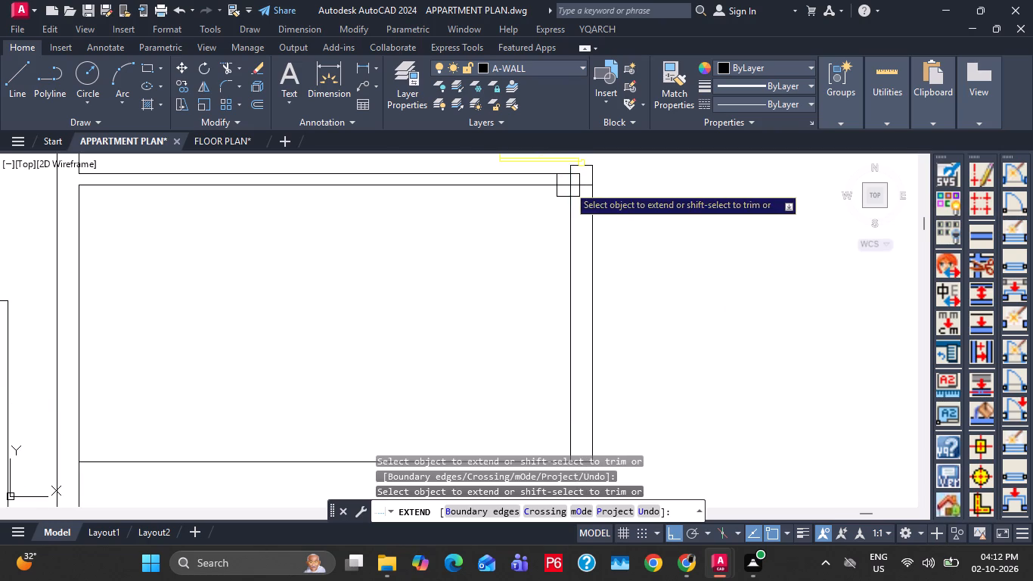
pyautogui.press('Escape')
pyautogui.press('Escape')
# Trim the overlapping wall lines where the living/dining room's south wall meets the extended east wall, and save the drawing.
pyautogui.moveTo(582, 187); pyautogui.dragTo(582, 242, button='middle')
pyautogui.press('t')
pyautogui.press('r')
pyautogui.press('space')
pyautogui.scroll(2, 585, 245)
pyautogui.click(592, 222)
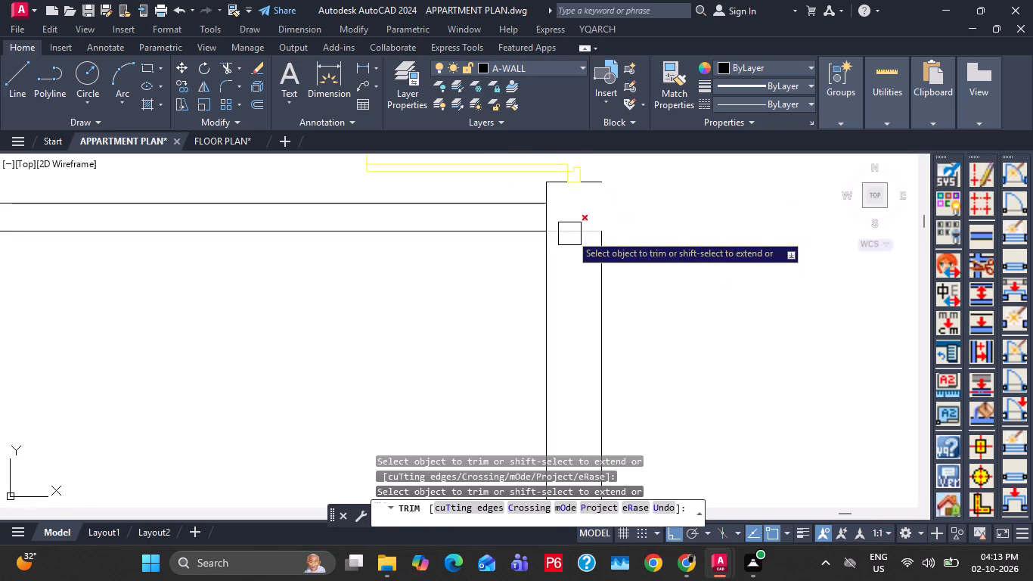
pyautogui.hotkey('ctrl', 'z')
pyautogui.scroll(3, 579, 242)
pyautogui.click(582, 239)
pyautogui.click(538, 216)
pyautogui.press('Escape')
pyautogui.press('Escape')
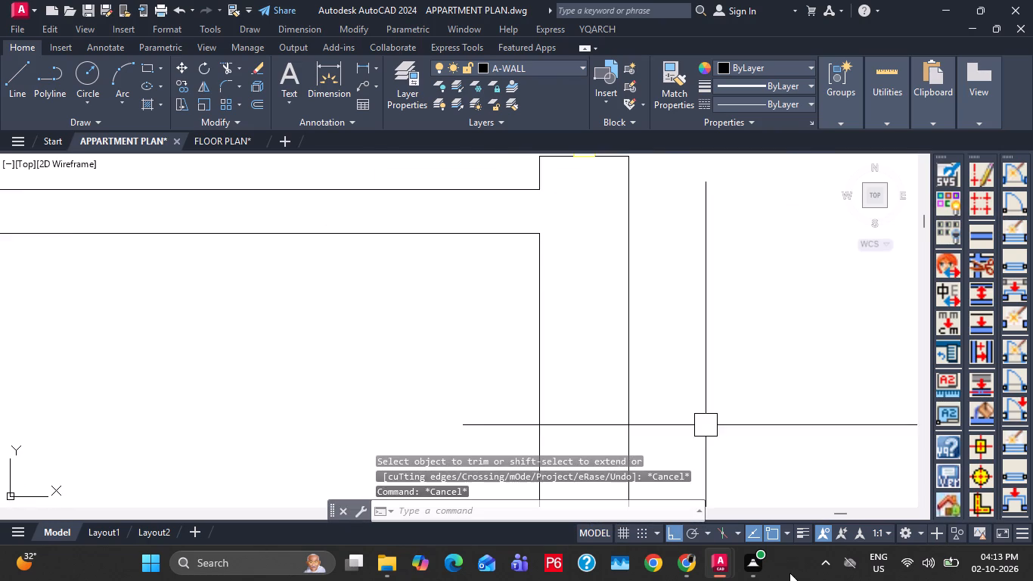
pyautogui.press('Escape')
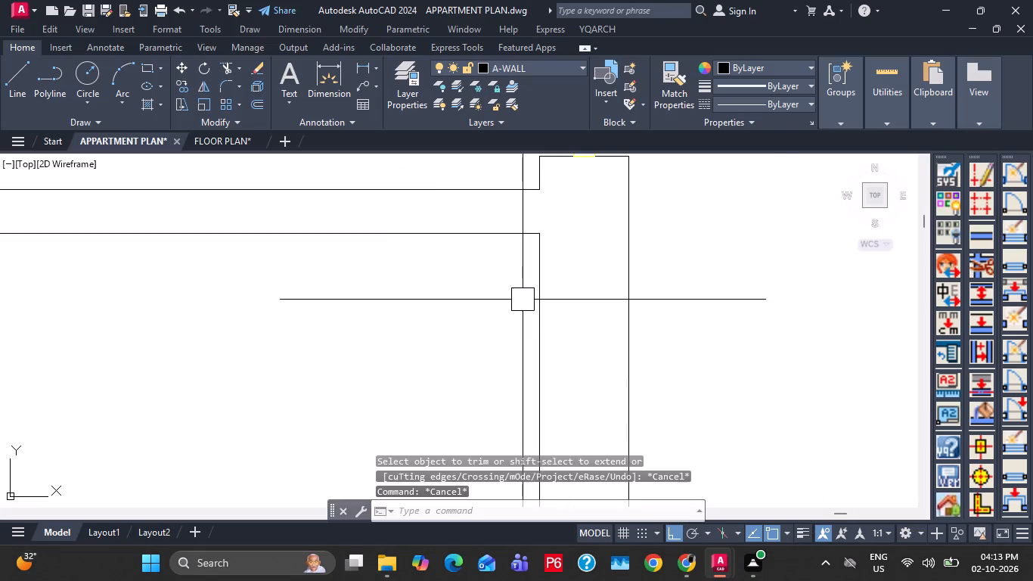
pyautogui.press('Escape')
pyautogui.hotkey('ctrl', 's')
# Offset the kitchen's south boundary line 9" to the south to form the wall between the kitchen and O.T.S.
pyautogui.scroll(-3, 533, 348)
pyautogui.moveTo(540, 412); pyautogui.dragTo(561, 270, button='middle')
pyautogui.scroll(-1, 543, 334)
pyautogui.moveTo(504, 404); pyautogui.dragTo(579, 294, button='middle')
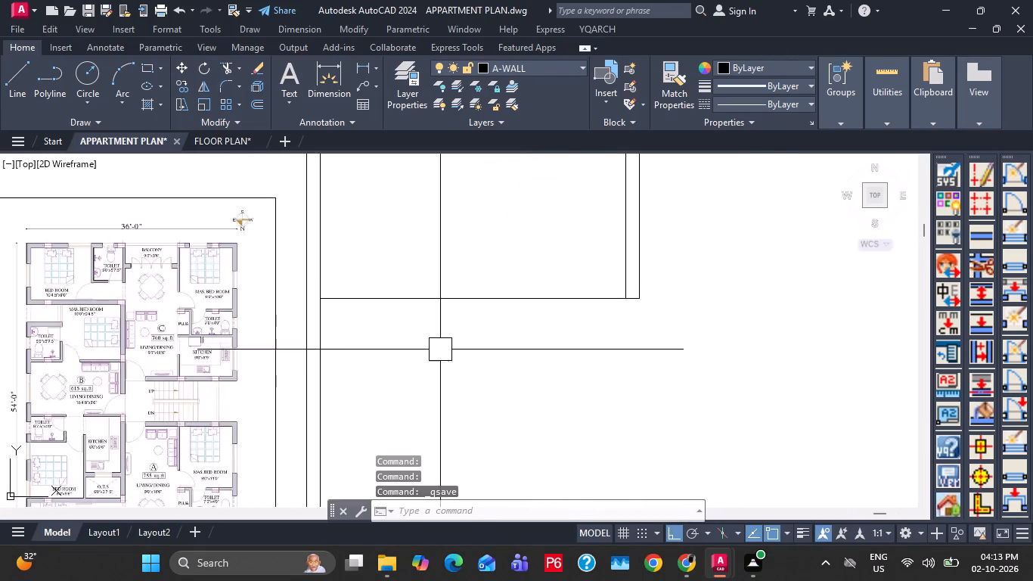
pyautogui.moveTo(178, 413); pyautogui.dragTo(299, 322, button='middle')
pyautogui.scroll(2, 205, 421)
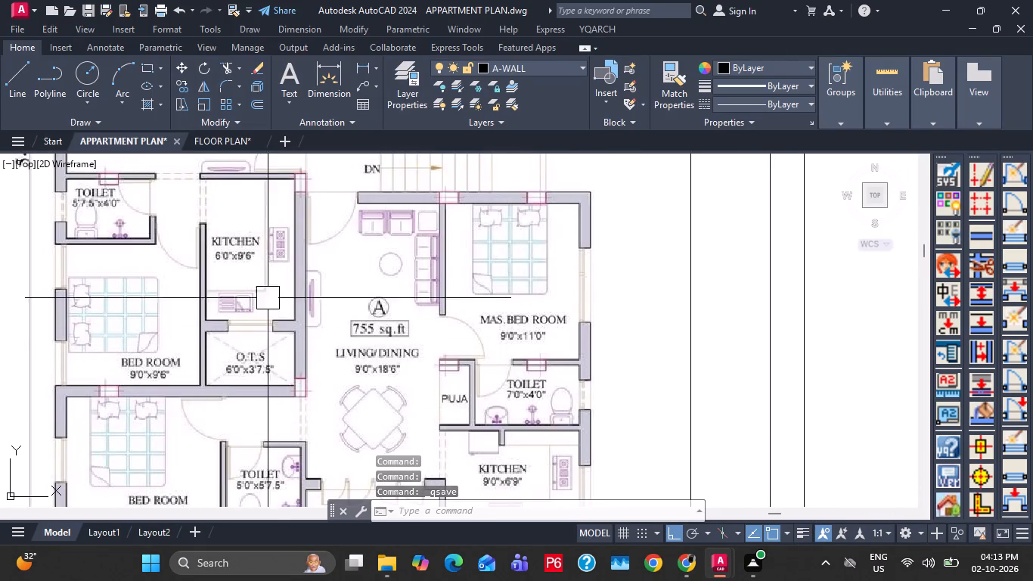
pyautogui.scroll(-4, 259, 287)
pyautogui.moveTo(550, 302); pyautogui.dragTo(490, 466, button='middle')
pyautogui.scroll(2, 386, 399)
pyautogui.write('O 9"')
pyautogui.press('Return')
pyautogui.click(387, 397)
pyautogui.click(388, 415)
pyautogui.moveTo(503, 385); pyautogui.dragTo(564, 367, button='middle')
pyautogui.press('Escape')
pyautogui.press('Escape')
pyautogui.press('Escape')
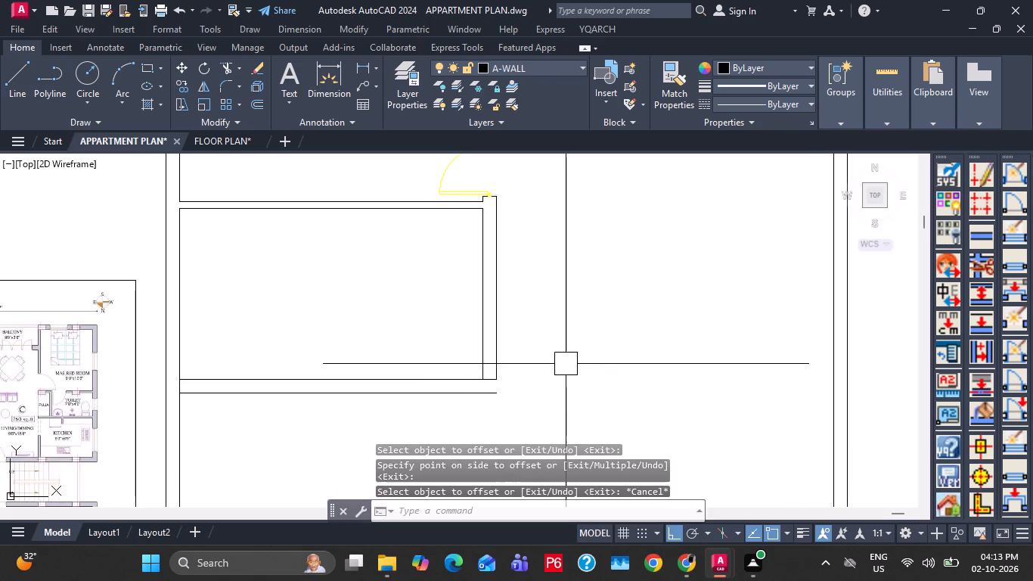
# Extend both east wall lines to the lower line of the kitchen's 9" south wall, and save the drawing.
pyautogui.write('EX')
pyautogui.press('space')
pyautogui.click(557, 331)
pyautogui.click(470, 338)
pyautogui.press('Escape')
pyautogui.moveTo(494, 362); pyautogui.dragTo(557, 362, button='middle')
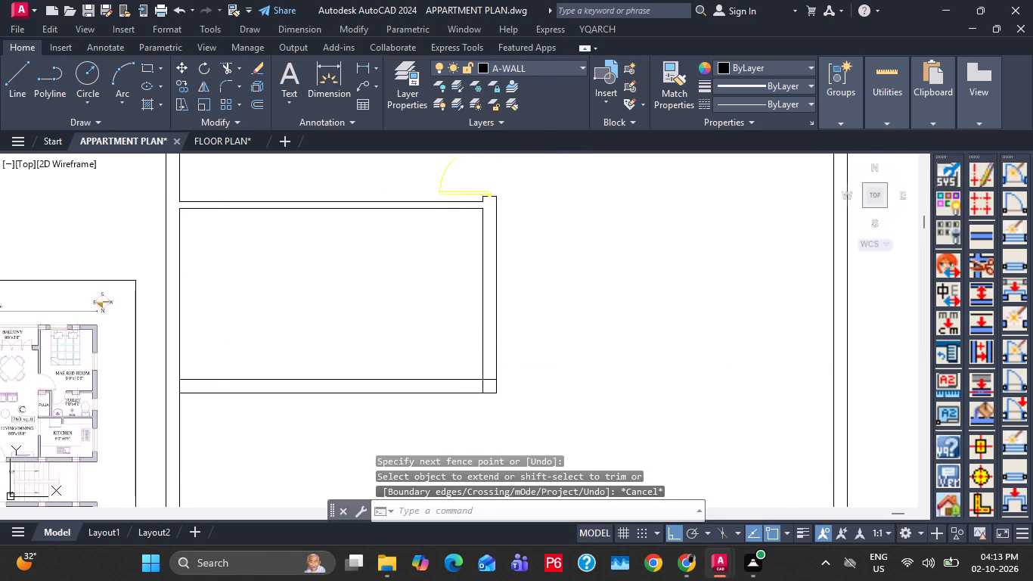
pyautogui.moveTo(557, 362); pyautogui.dragTo(577, 362, button='middle')
pyautogui.press('Escape')
pyautogui.press('Escape')
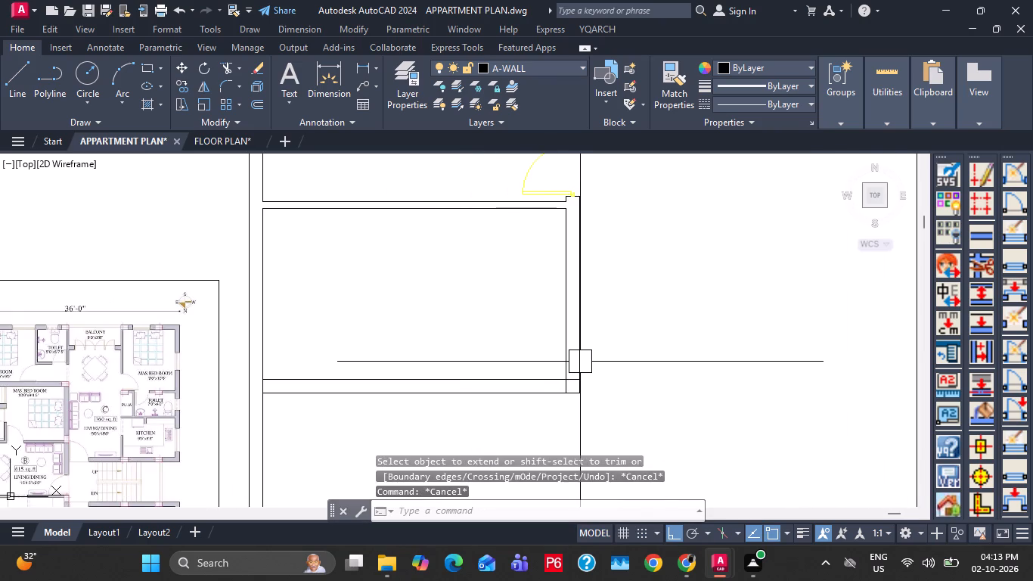
pyautogui.hotkey('ctrl', 's')
pyautogui.moveTo(398, 432); pyautogui.dragTo(548, 374, button='middle')
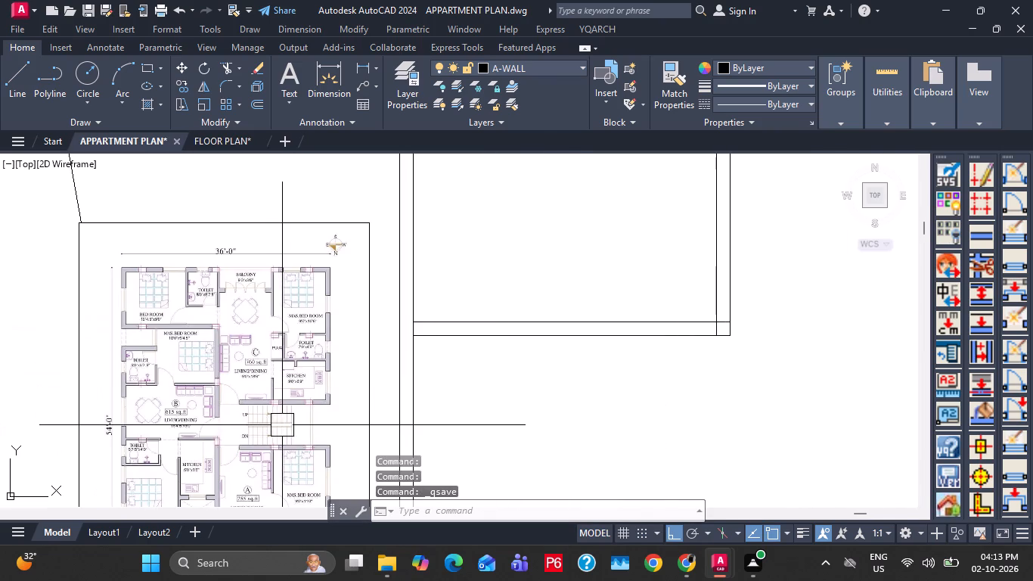
pyautogui.press('Escape')
pyautogui.hotkey('ctrl', 's')
# Offset the lower line of the kitchen's south wall 3'7.5" to the south for the O.T.S. depth.
pyautogui.moveTo(279, 431); pyautogui.dragTo(368, 353, button='middle')
pyautogui.scroll(1, 230, 461)
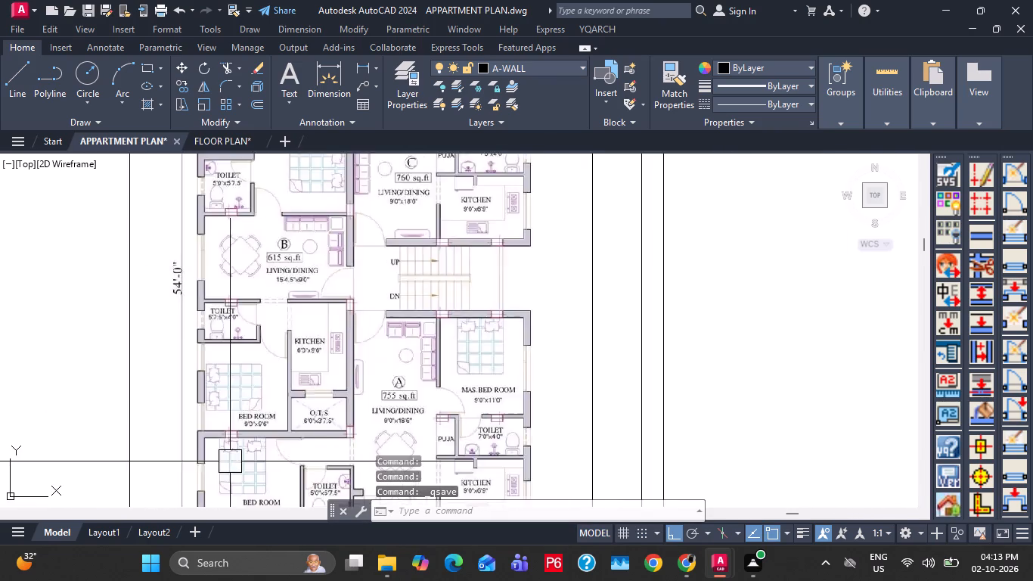
pyautogui.moveTo(230, 461); pyautogui.dragTo(249, 431, button='middle')
pyautogui.scroll(1, 296, 386)
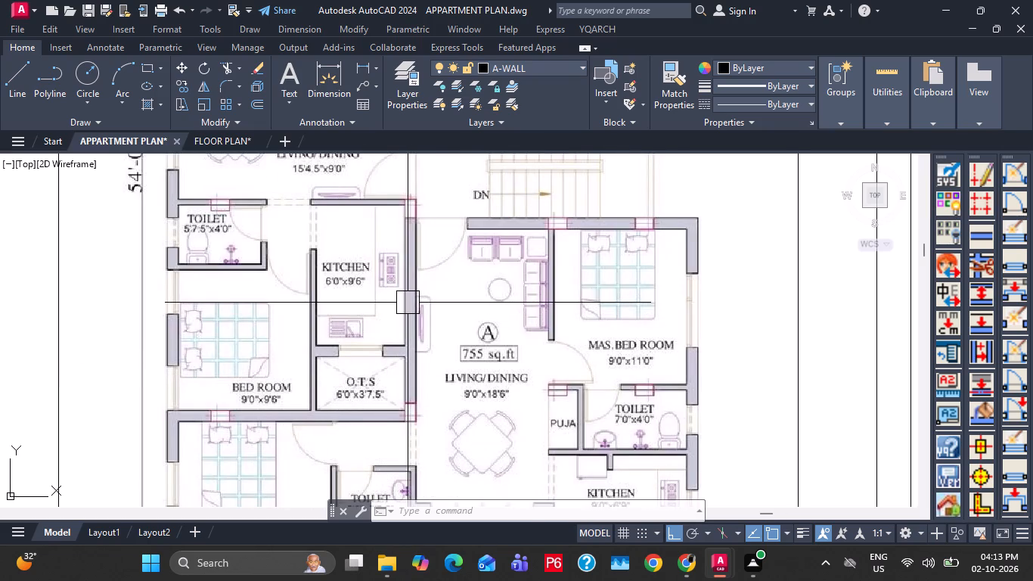
pyautogui.scroll(-3, 361, 322)
pyautogui.moveTo(572, 281); pyautogui.dragTo(523, 373, button='middle')
pyautogui.scroll(1, 659, 348)
pyautogui.scroll(-2, 640, 349)
pyautogui.moveTo(617, 368); pyautogui.dragTo(612, 358, button='middle')
pyautogui.scroll(2, 607, 335)
pyautogui.moveTo(645, 332); pyautogui.dragTo(601, 355, button='middle')
pyautogui.press('o')
pyautogui.press('space')
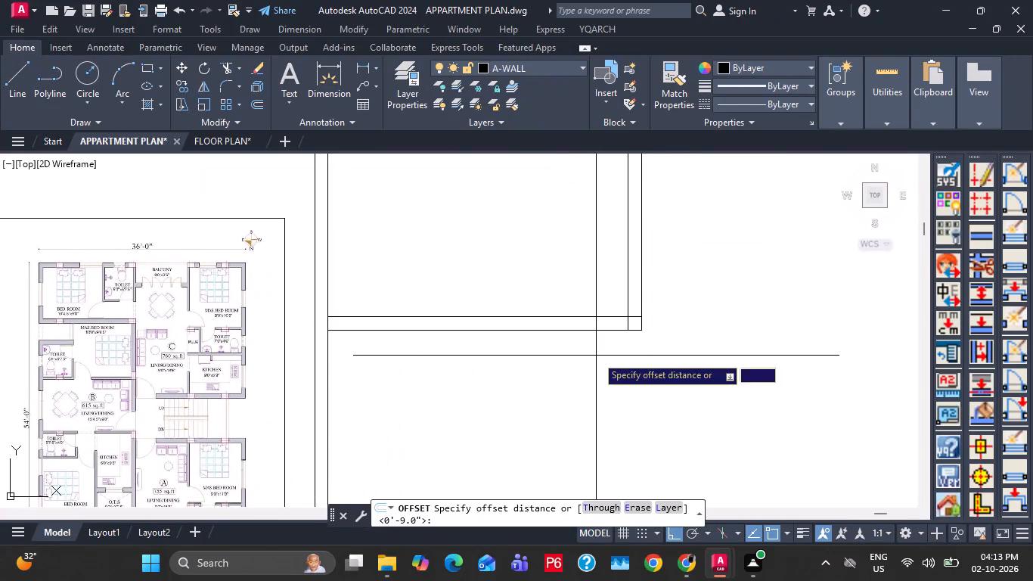
pyautogui.write("3'")
pyautogui.write('7.5"')
pyautogui.press('Return')
pyautogui.click(608, 340)
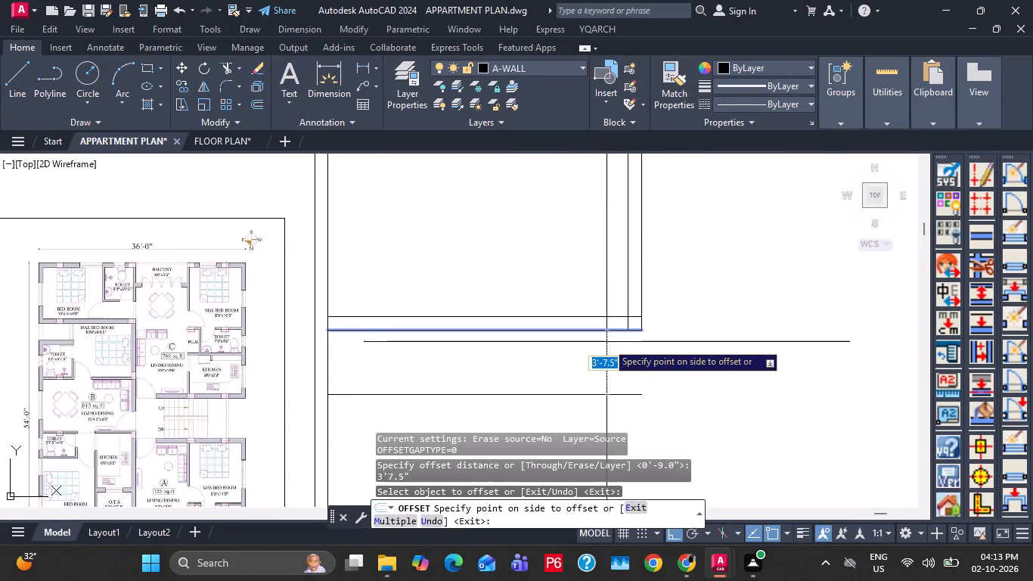
pyautogui.click(606, 357)
pyautogui.press('Escape')
pyautogui.press('Escape')
# Extend both east wall lines south to the O.T.S. boundary line.
pyautogui.write('EX')
pyautogui.press('space')
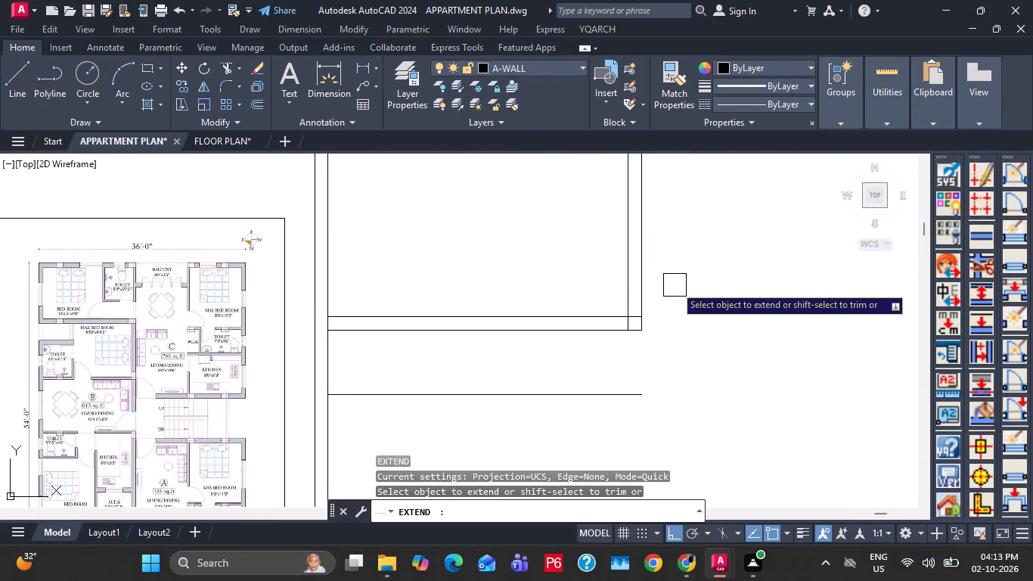
pyautogui.click(675, 285)
pyautogui.click(610, 287)
pyautogui.press('Escape')
pyautogui.press('Escape')
# Offset the O.T.S. south boundary line 9" to the south to form its south wall.
pyautogui.scroll(1, 634, 319)
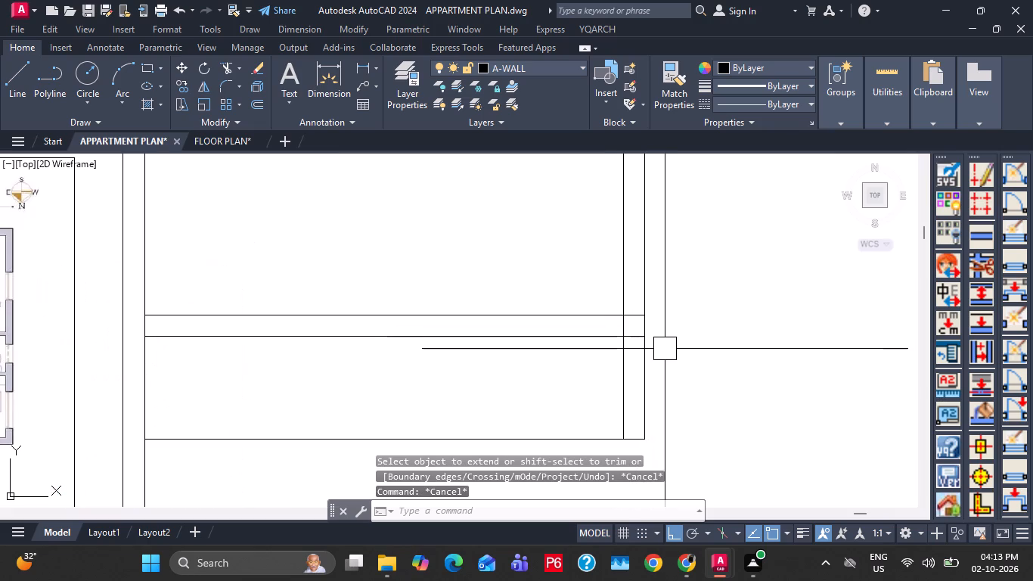
pyautogui.write('O')
pyautogui.press('space')
pyautogui.scroll(-3, 665, 349)
pyautogui.moveTo(581, 367); pyautogui.dragTo(593, 312, button='middle')
pyautogui.scroll(3, 478, 380)
pyautogui.scroll(-2, 438, 332)
pyautogui.moveTo(737, 294); pyautogui.dragTo(540, 400, button='middle')
pyautogui.write('9"')
pyautogui.press('Return')
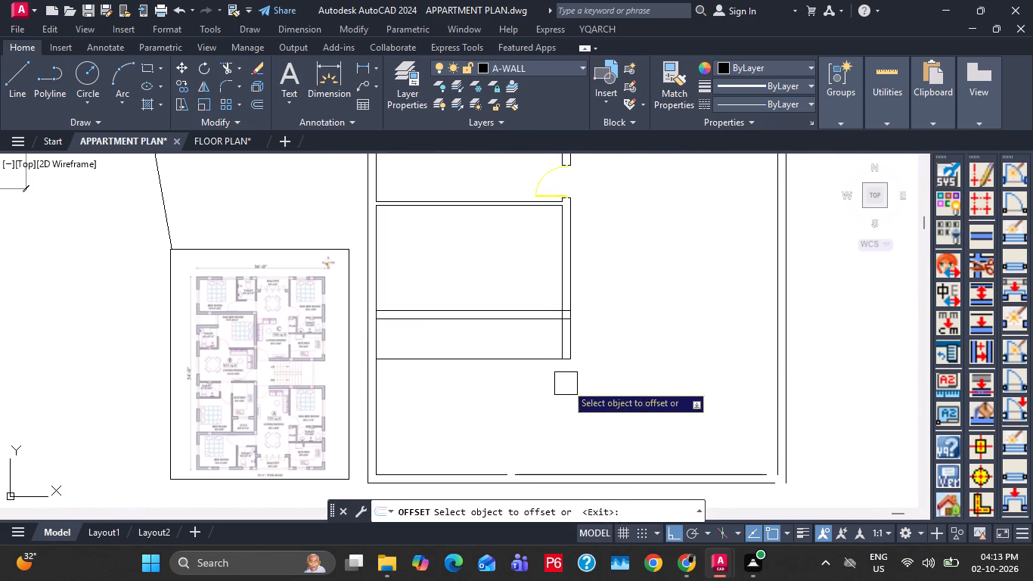
pyautogui.moveTo(489, 362); pyautogui.dragTo(491, 372)
pyautogui.click(495, 391)
pyautogui.press('Escape')
pyautogui.press('Escape')
# Extend both east wall lines to the lower line of the O.T.S. south wall.
pyautogui.scroll(2, 572, 366)
pyautogui.write('EX')
pyautogui.press('space')
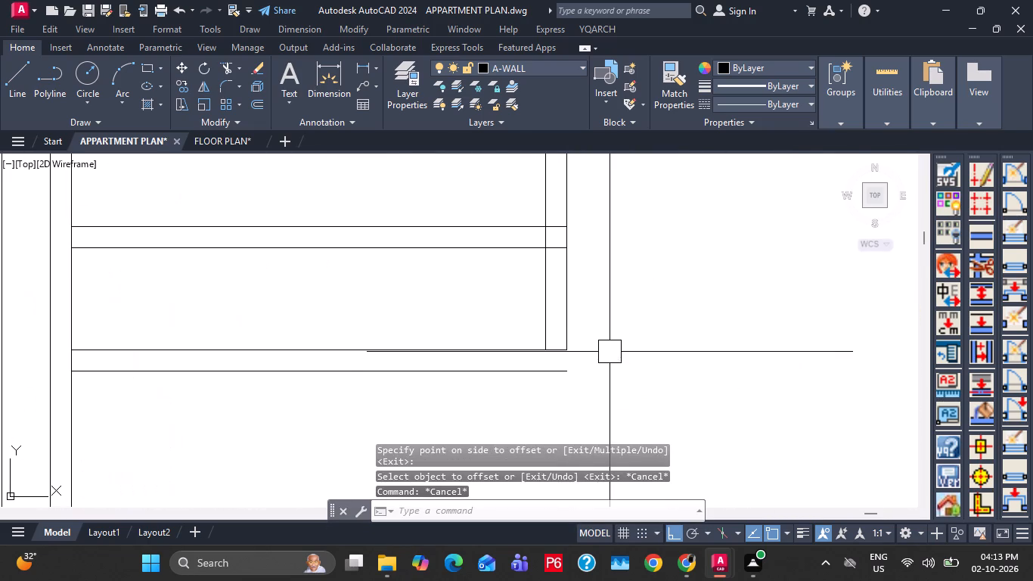
pyautogui.click(628, 323)
pyautogui.click(513, 321)
pyautogui.press('Escape')
# Offset the east wall's inner line 6' to the west to set the kitchen and O.T.S. width.
pyautogui.scroll(-3, 610, 329)
pyautogui.moveTo(622, 322); pyautogui.dragTo(672, 331, button='middle')
pyautogui.scroll(2, 485, 412)
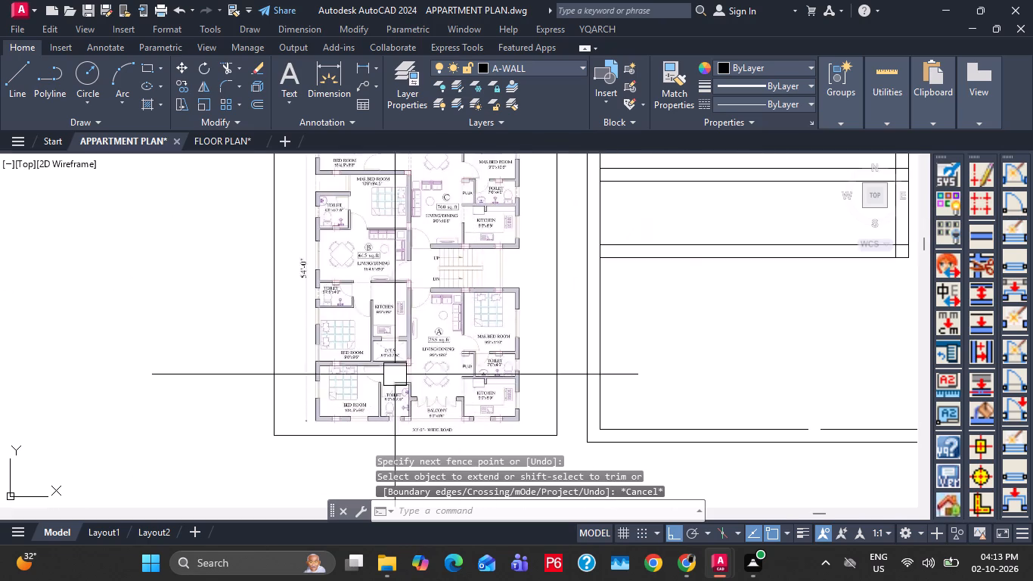
pyautogui.scroll(3, 377, 365)
pyautogui.scroll(-2, 405, 318)
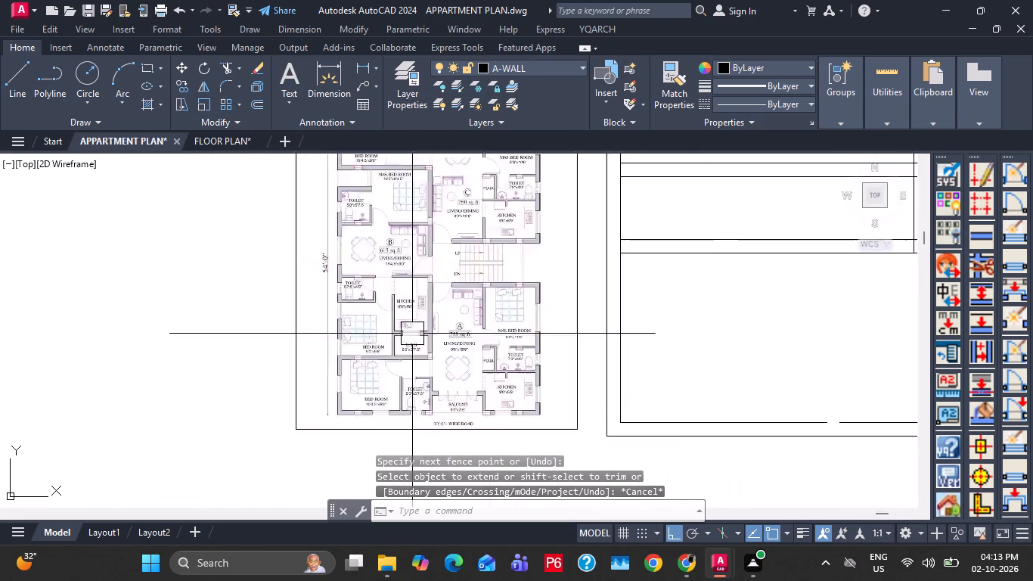
pyautogui.scroll(-4, 421, 340)
pyautogui.scroll(2, 596, 264)
pyautogui.write('O')
pyautogui.press('space')
pyautogui.press('7')
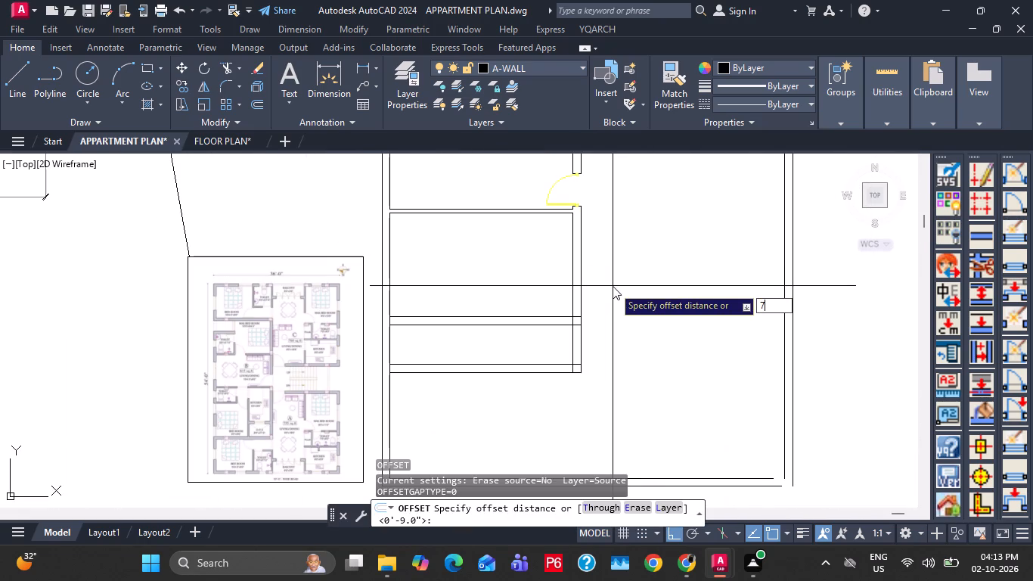
pyautogui.press('BackSpace')
pyautogui.write("6'")
pyautogui.press('Return')
pyautogui.click(524, 290)
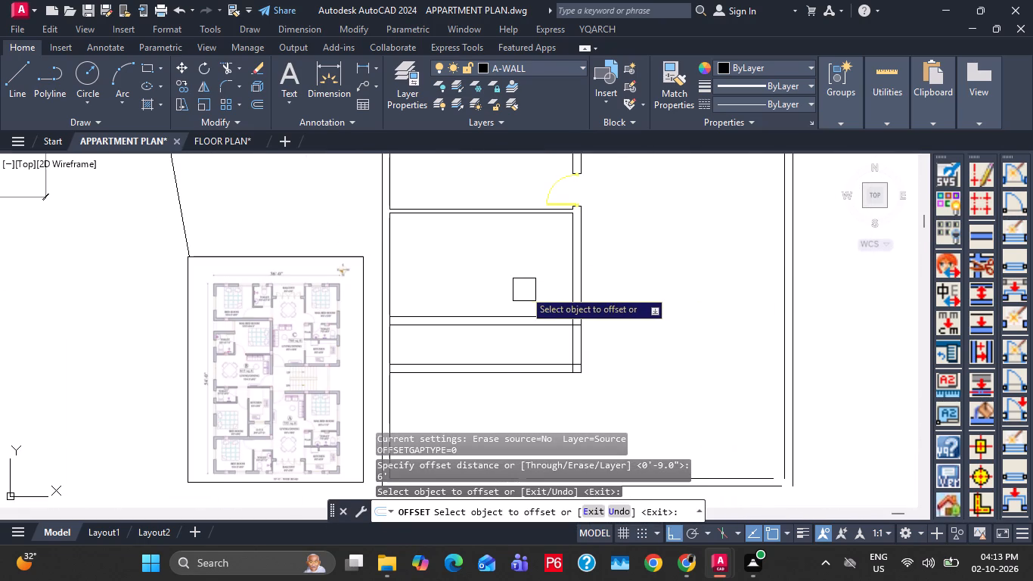
pyautogui.click(563, 290)
pyautogui.click(548, 295)
# Offset the new vertical line 4.5" to the west to form the west wall of the kitchen and O.T.S.
pyautogui.moveTo(447, 352); pyautogui.dragTo(579, 266, button='middle')
pyautogui.scroll(1, 324, 391)
pyautogui.scroll(2, 393, 312)
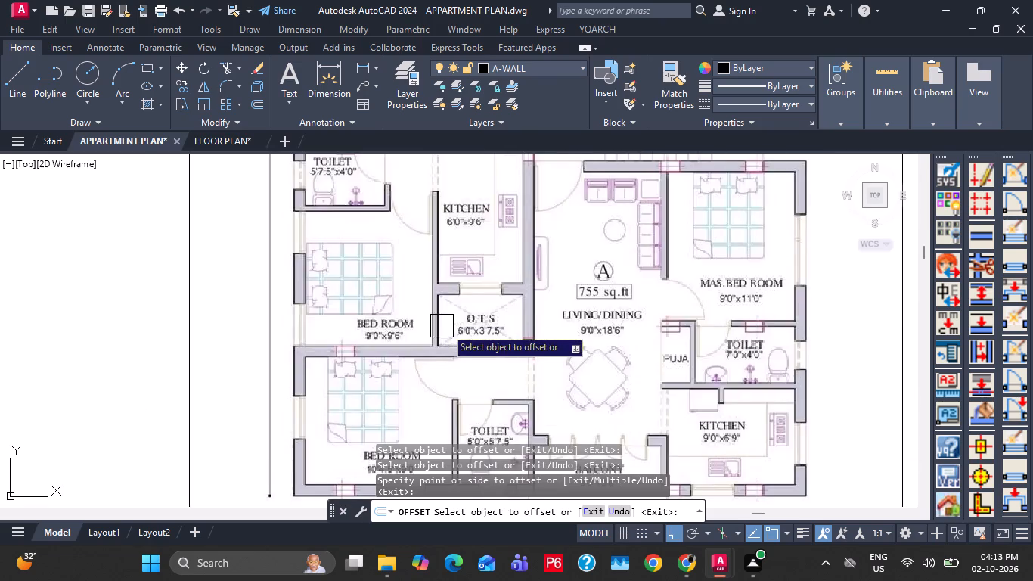
pyautogui.scroll(1, 479, 326)
pyautogui.scroll(-5, 473, 328)
pyautogui.moveTo(590, 281); pyautogui.dragTo(497, 355, button='middle')
pyautogui.scroll(2, 563, 309)
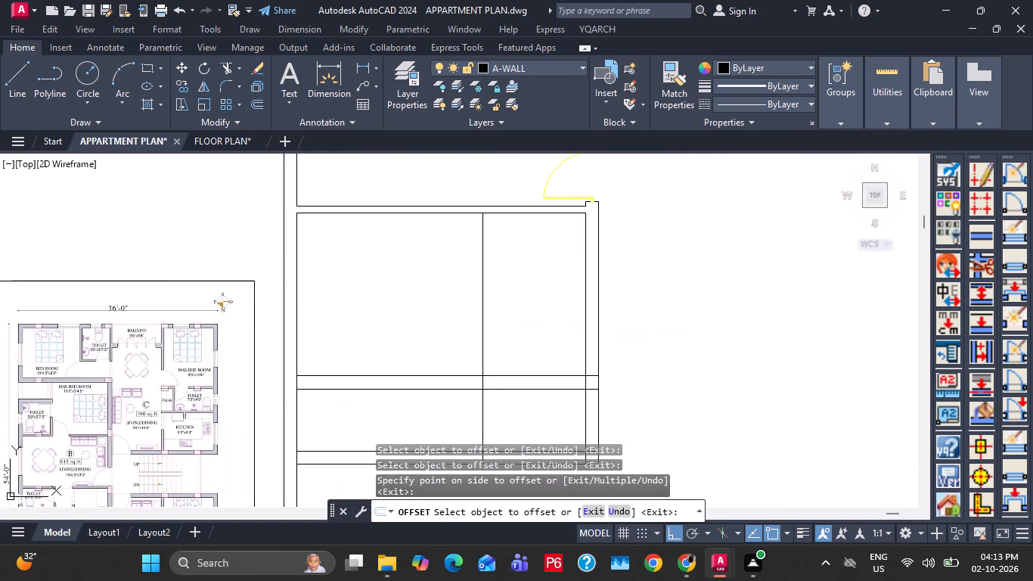
pyautogui.click(476, 315)
pyautogui.write('4.')
pyautogui.write('5"')
pyautogui.press('Return')
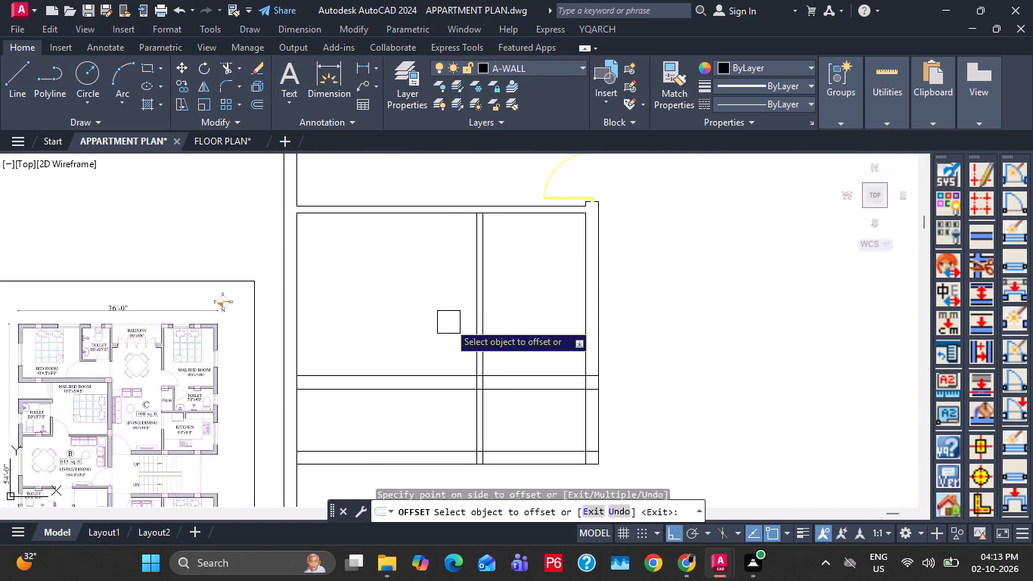
pyautogui.moveTo(502, 347); pyautogui.dragTo(537, 300, button='middle')
pyautogui.press('Escape')
pyautogui.press('Escape')
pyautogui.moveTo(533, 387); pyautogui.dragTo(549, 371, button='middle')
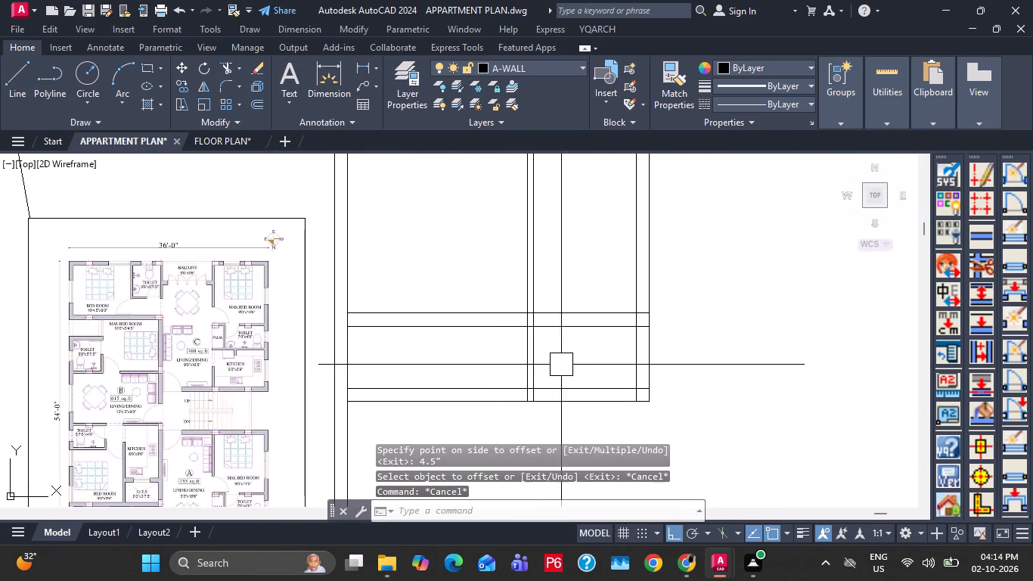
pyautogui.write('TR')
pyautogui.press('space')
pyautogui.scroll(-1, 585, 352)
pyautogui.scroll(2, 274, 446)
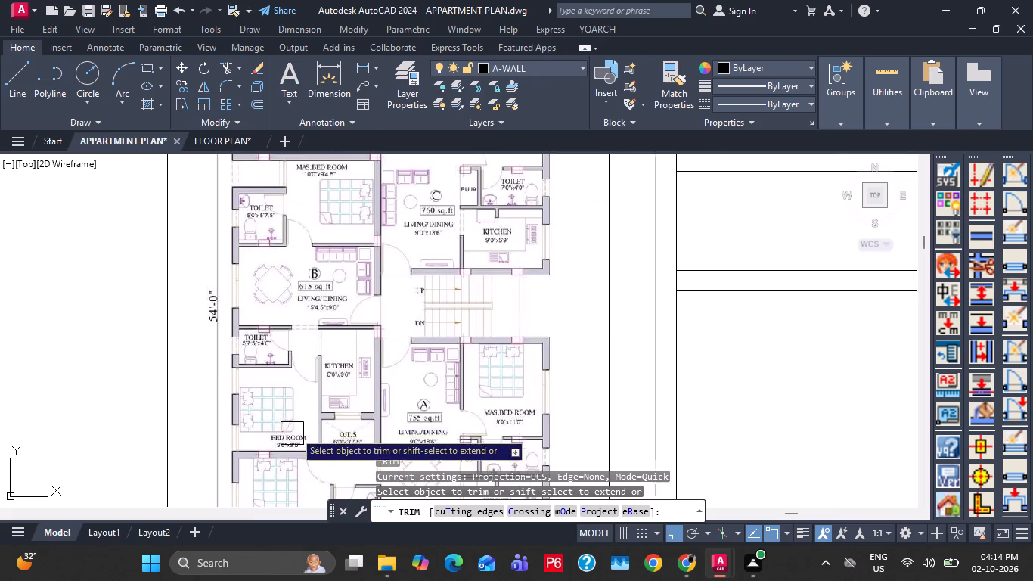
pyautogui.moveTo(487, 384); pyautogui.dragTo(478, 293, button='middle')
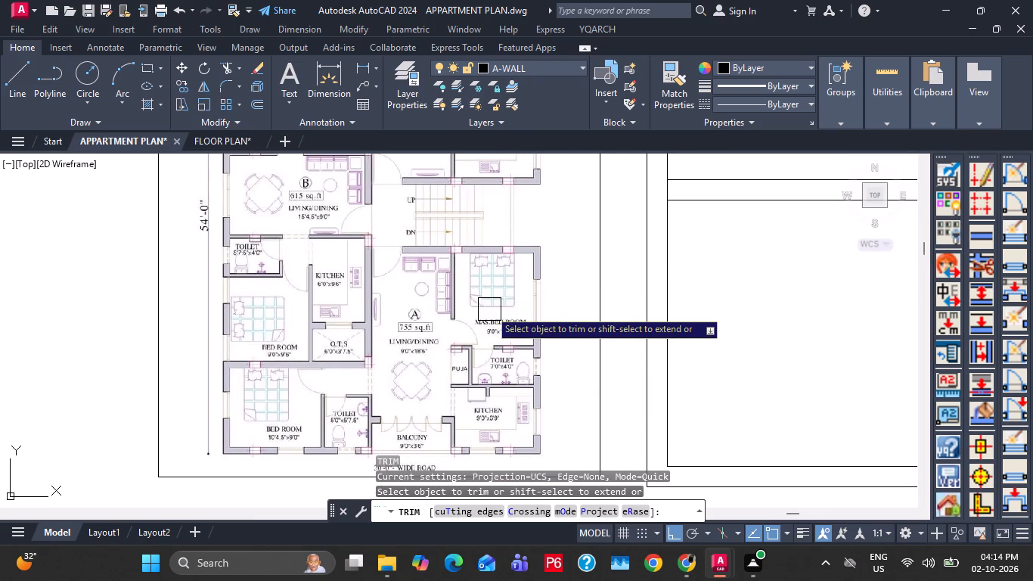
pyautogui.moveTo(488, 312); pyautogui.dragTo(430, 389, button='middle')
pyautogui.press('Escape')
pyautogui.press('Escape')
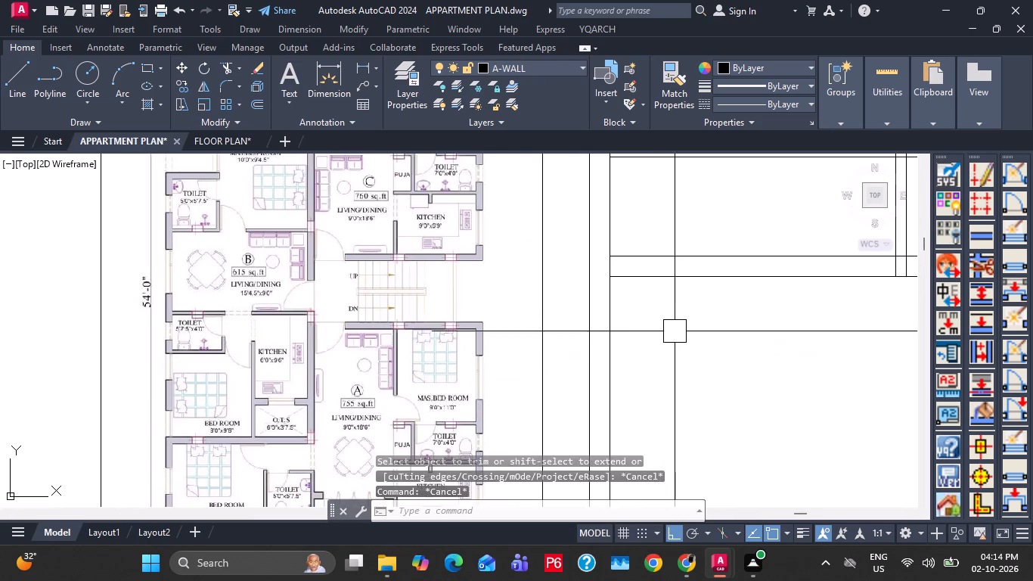
# Join the two segments of the south exterior wall's inner line into a single line.
pyautogui.moveTo(674, 334); pyautogui.dragTo(553, 332, button='middle')
pyautogui.scroll(-2, 535, 336)
pyautogui.scroll(1, 625, 418)
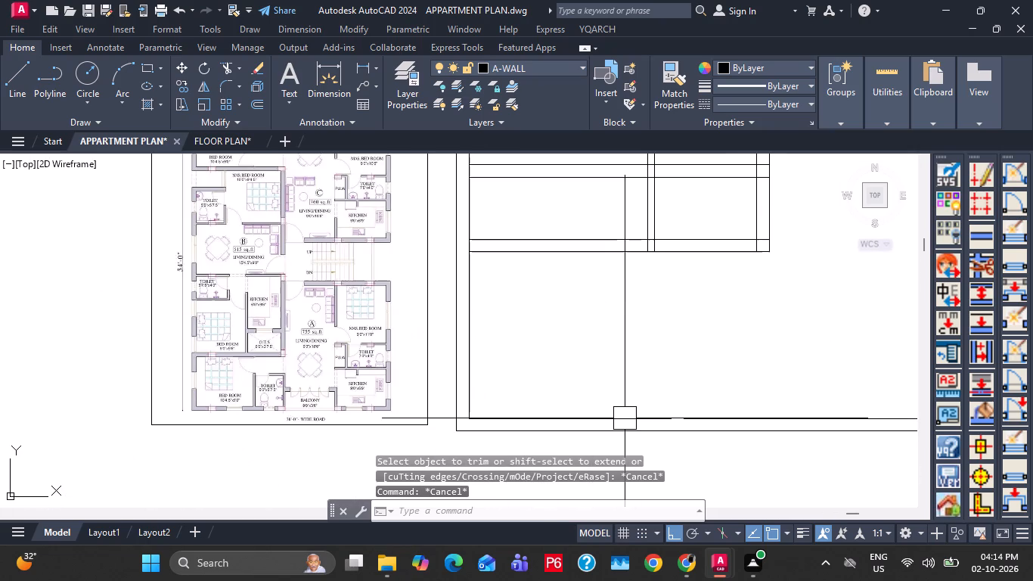
pyautogui.moveTo(625, 420); pyautogui.dragTo(638, 420)
pyautogui.click(706, 418)
pyautogui.write('J')
pyautogui.press('space')
pyautogui.press('Escape')
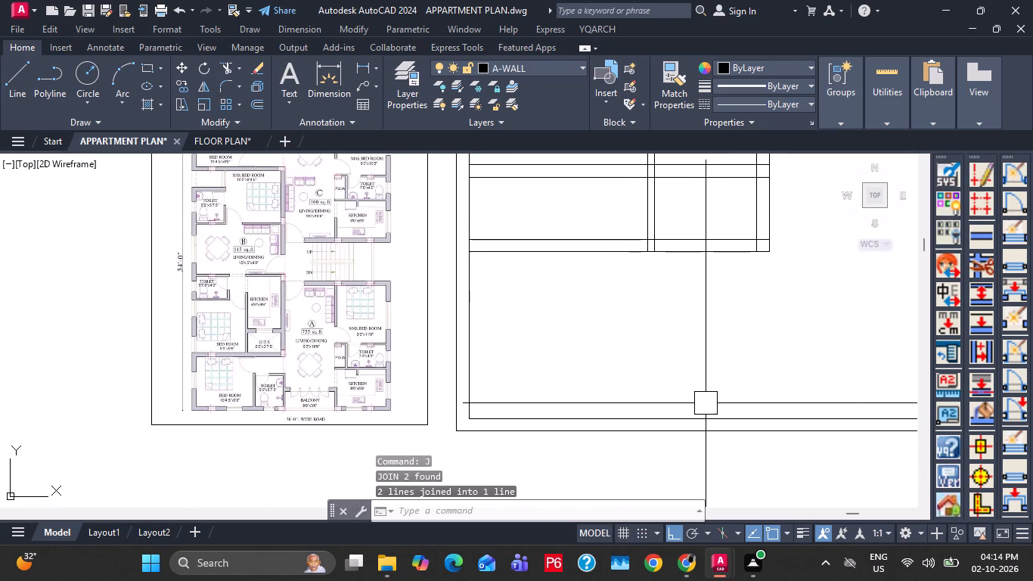
pyautogui.press('Escape')
# Save the drawing.
pyautogui.hotkey('ctrl', 's')
pyautogui.press('Escape')
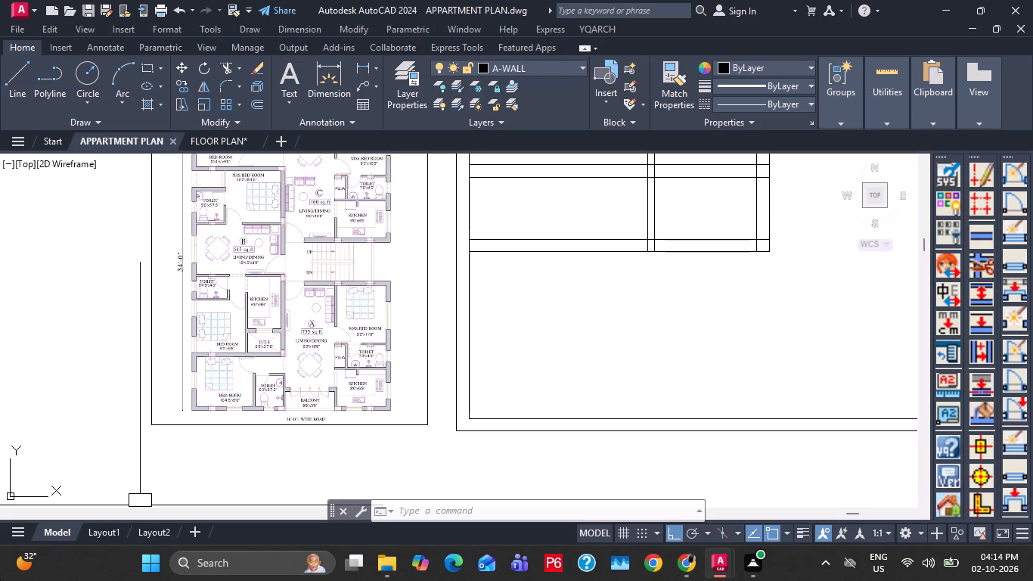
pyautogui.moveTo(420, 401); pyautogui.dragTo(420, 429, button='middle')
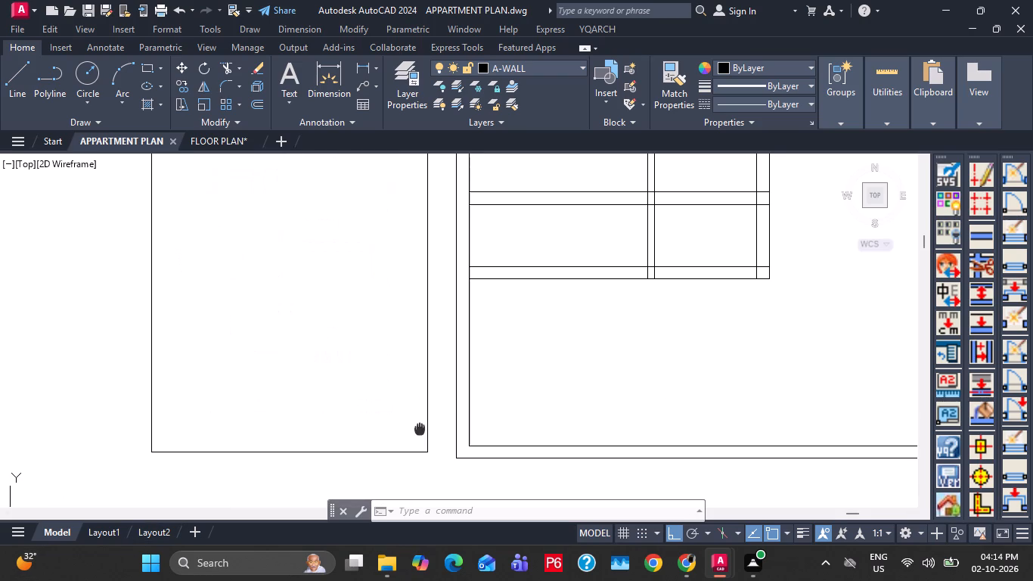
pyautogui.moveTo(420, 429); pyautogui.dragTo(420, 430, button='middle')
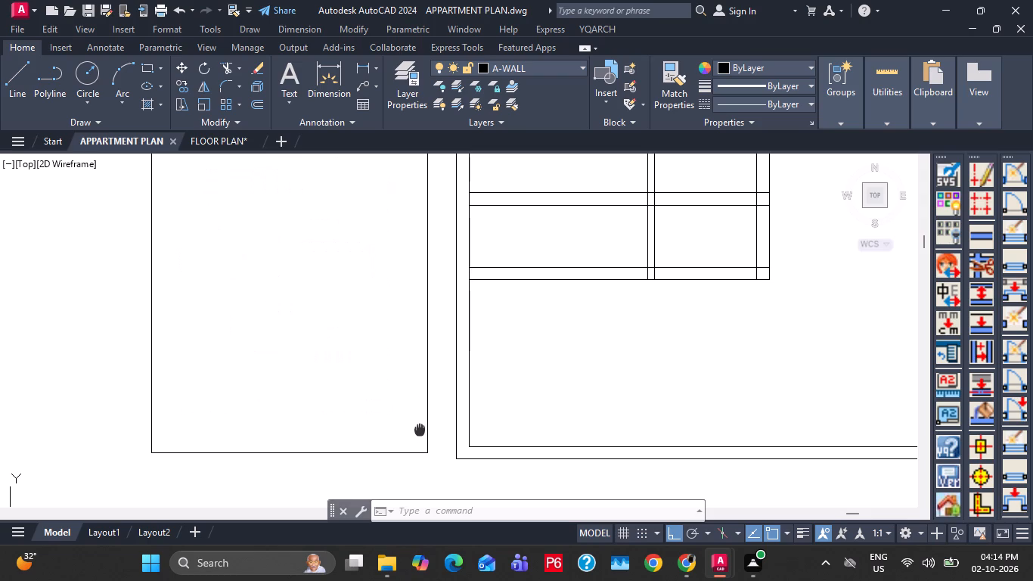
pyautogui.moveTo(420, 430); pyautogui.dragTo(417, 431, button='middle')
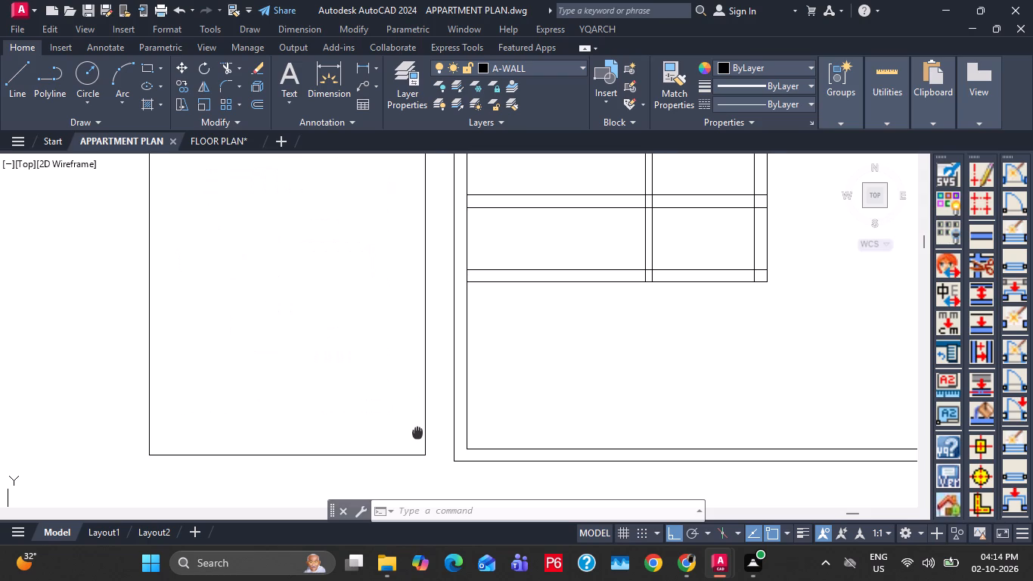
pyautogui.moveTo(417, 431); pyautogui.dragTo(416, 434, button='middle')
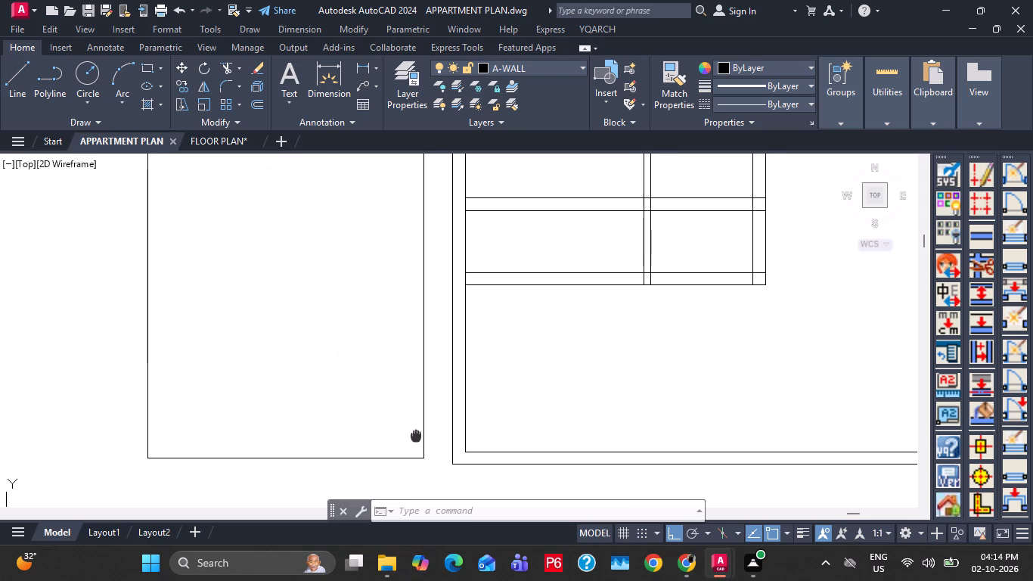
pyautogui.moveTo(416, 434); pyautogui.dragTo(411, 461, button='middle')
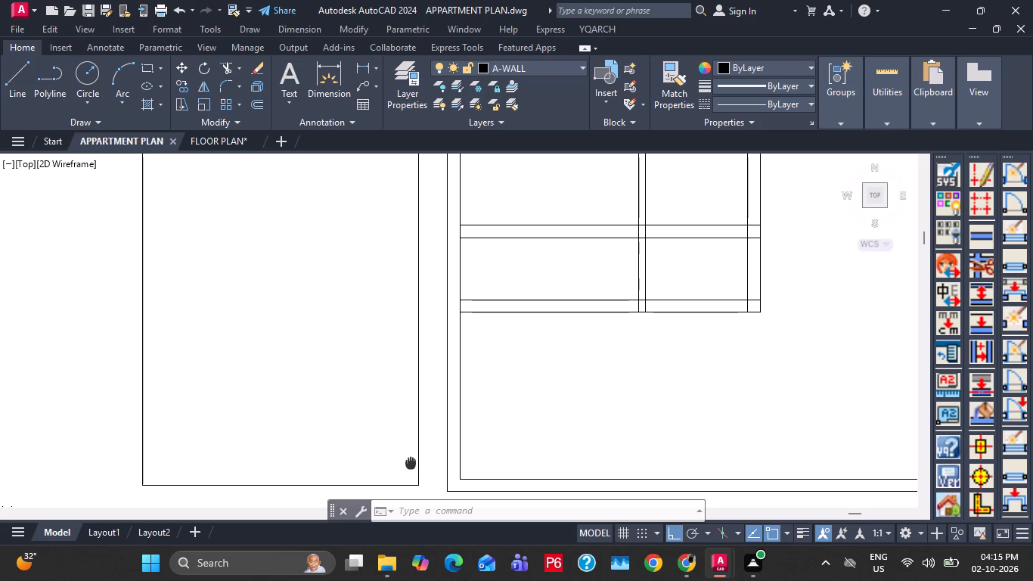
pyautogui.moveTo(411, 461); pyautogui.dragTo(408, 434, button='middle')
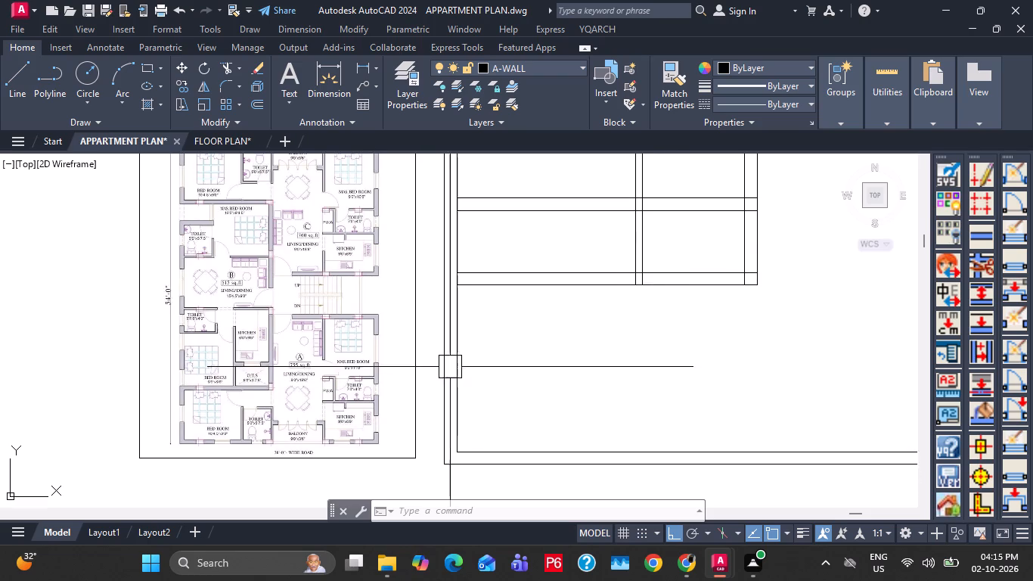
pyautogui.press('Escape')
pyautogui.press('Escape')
# Offset the west exterior wall's inner line 5'7.5" to the east to set the width of unit B's toilet.
pyautogui.moveTo(460, 245); pyautogui.dragTo(474, 387, button='middle')
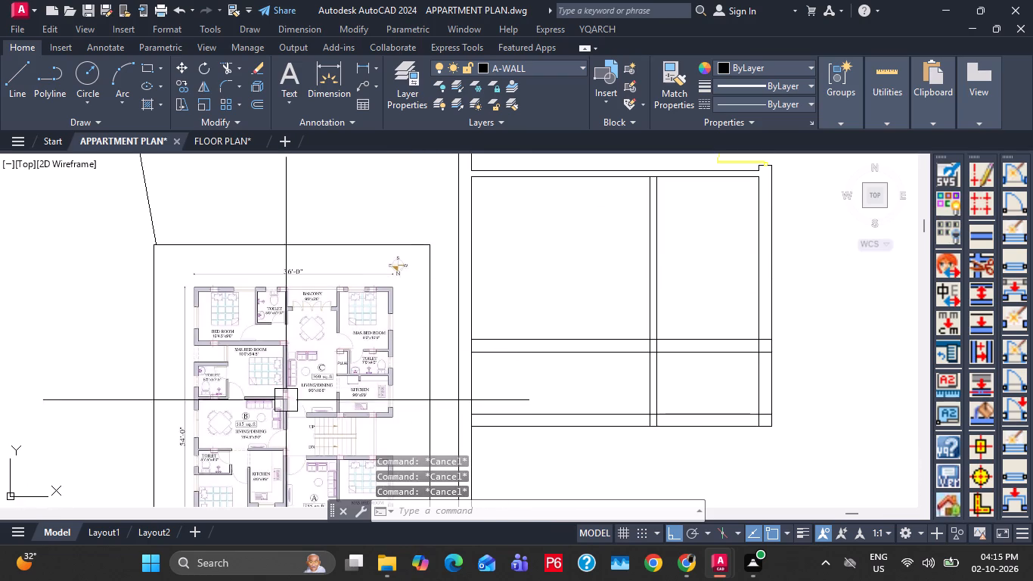
pyautogui.scroll(2, 231, 384)
pyautogui.scroll(-1, 399, 295)
pyautogui.moveTo(324, 370); pyautogui.dragTo(340, 286, button='middle')
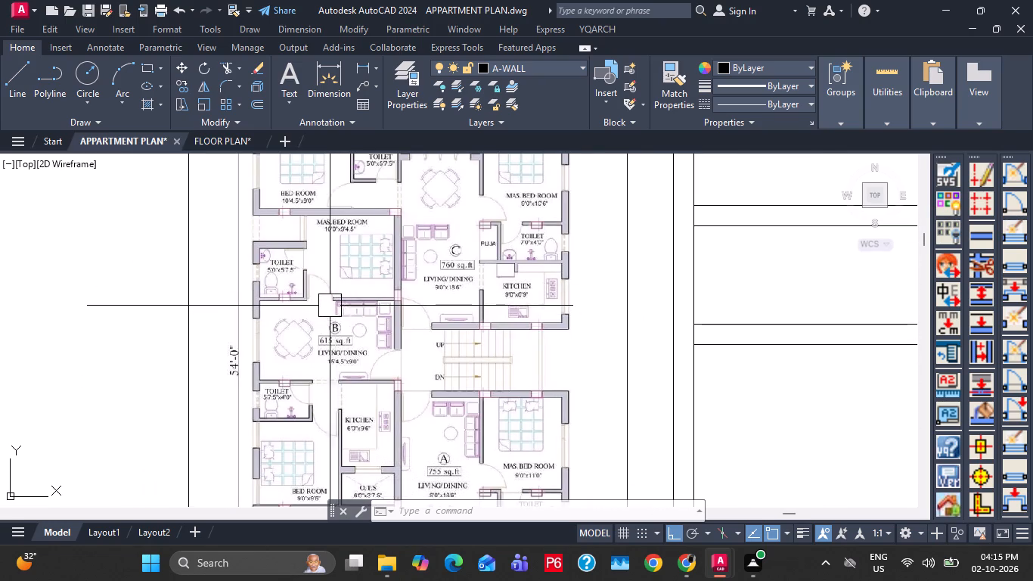
pyautogui.scroll(2, 278, 374)
pyautogui.press('Escape')
pyautogui.scroll(-4, 275, 322)
pyautogui.moveTo(485, 219); pyautogui.dragTo(500, 294, button='middle')
pyautogui.scroll(1, 469, 272)
pyautogui.press('o')
pyautogui.press('space')
pyautogui.press('5')
pyautogui.press("'")
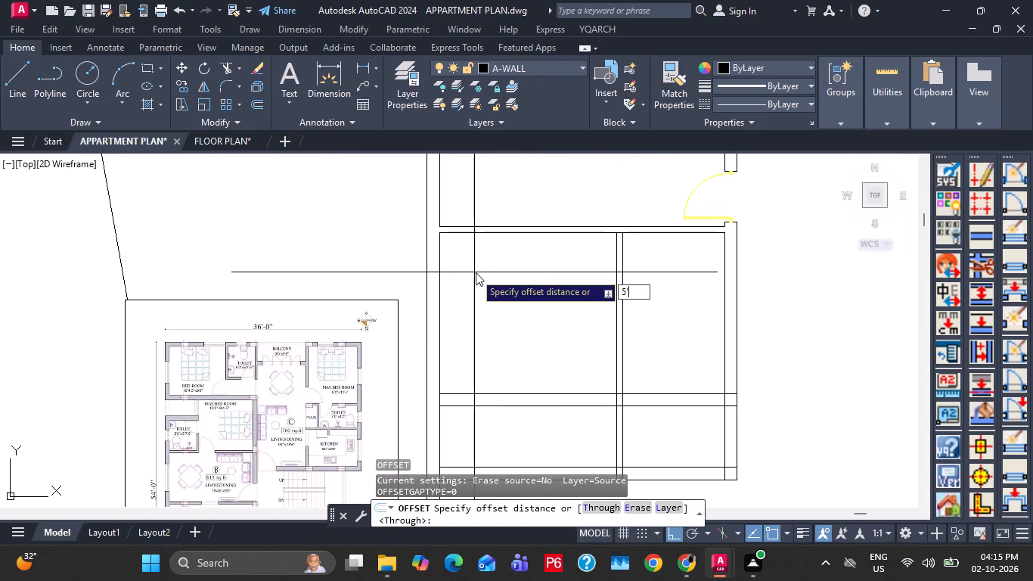
pyautogui.press('7')
pyautogui.write('.5"')
pyautogui.press('Return')
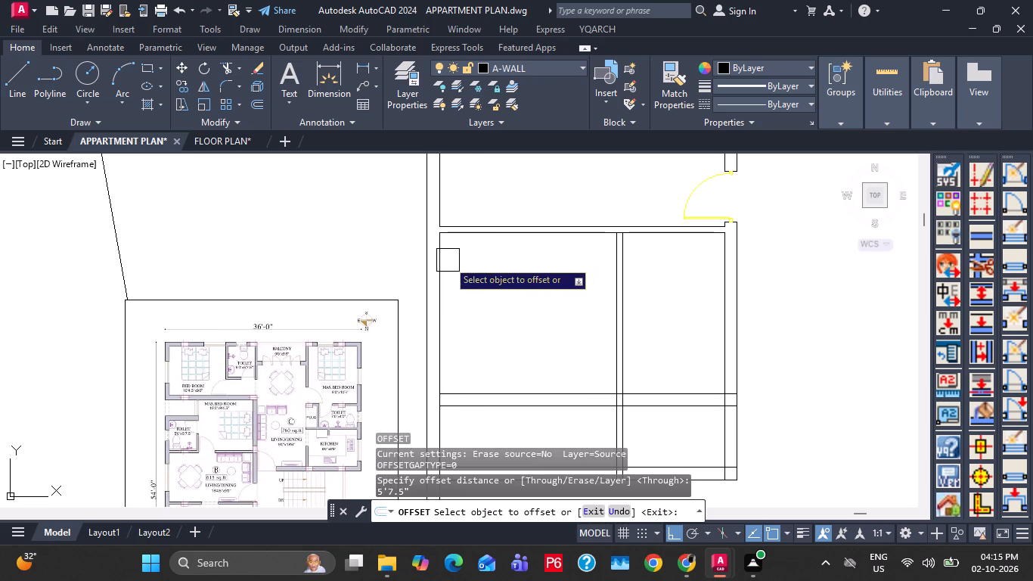
pyautogui.click(433, 260)
pyautogui.click(472, 260)
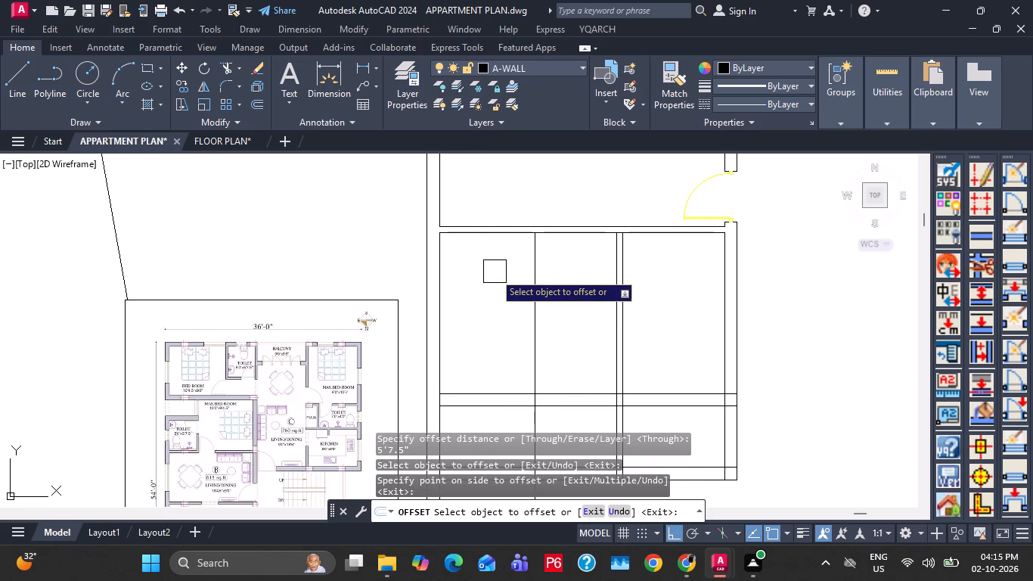
# Offset the new vertical line 4.5" to the east to form the toilet's east wall.
pyautogui.moveTo(420, 312); pyautogui.dragTo(464, 164, button='middle')
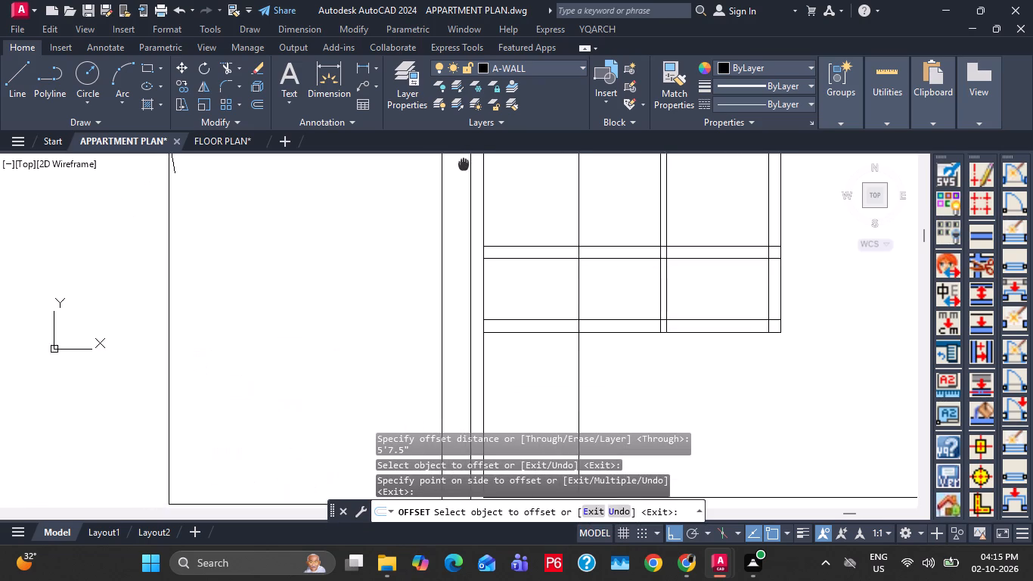
pyautogui.moveTo(464, 164); pyautogui.dragTo(467, 148, button='middle')
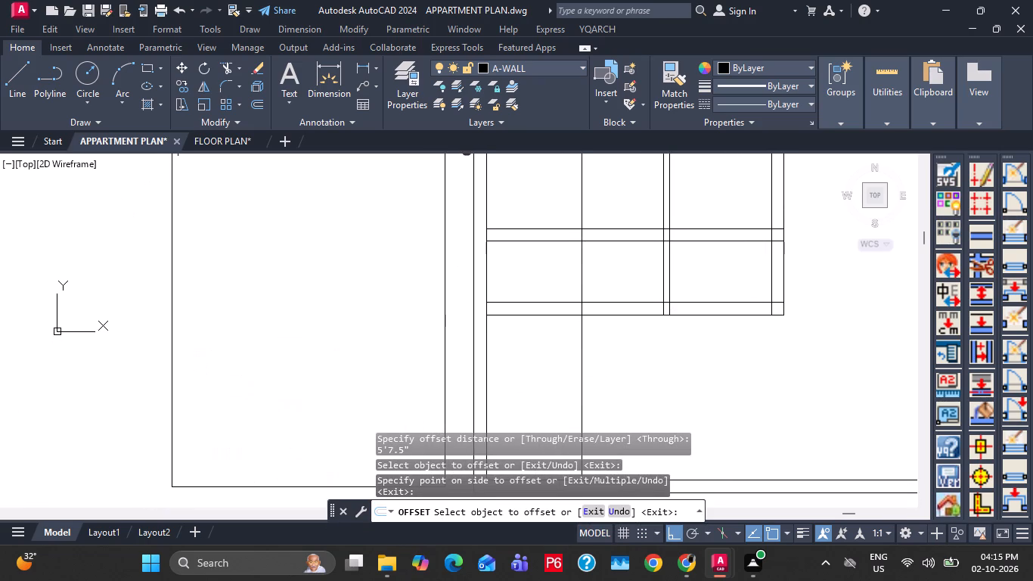
pyautogui.moveTo(467, 148); pyautogui.dragTo(467, 151, button='middle')
pyautogui.scroll(1, 200, 400)
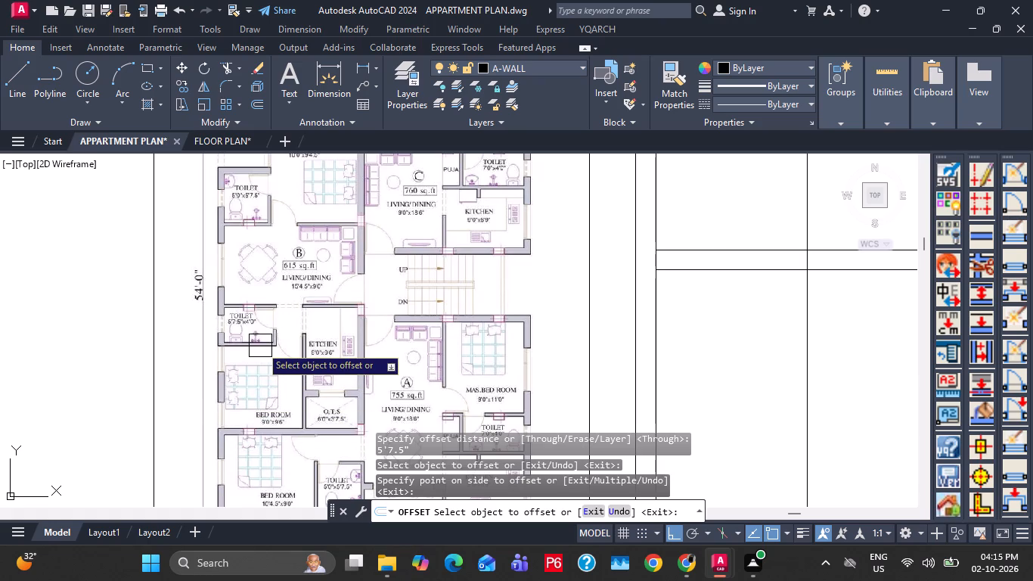
pyautogui.scroll(1, 260, 346)
pyautogui.scroll(-3, 259, 346)
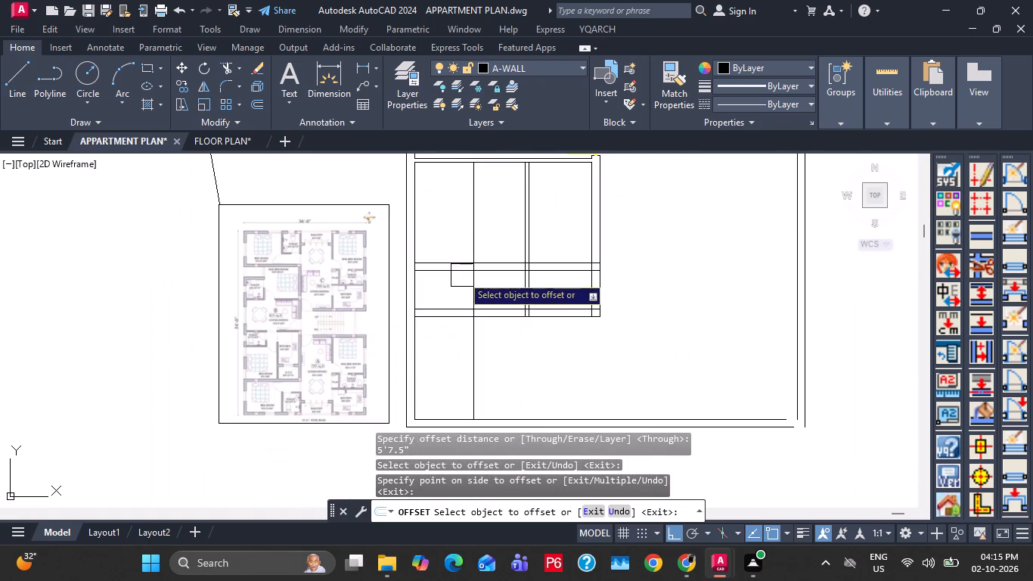
pyautogui.scroll(3, 287, 331)
pyautogui.scroll(-2, 253, 350)
pyautogui.moveTo(530, 251); pyautogui.dragTo(474, 392, button='middle')
pyautogui.moveTo(518, 248); pyautogui.dragTo(520, 300, button='middle')
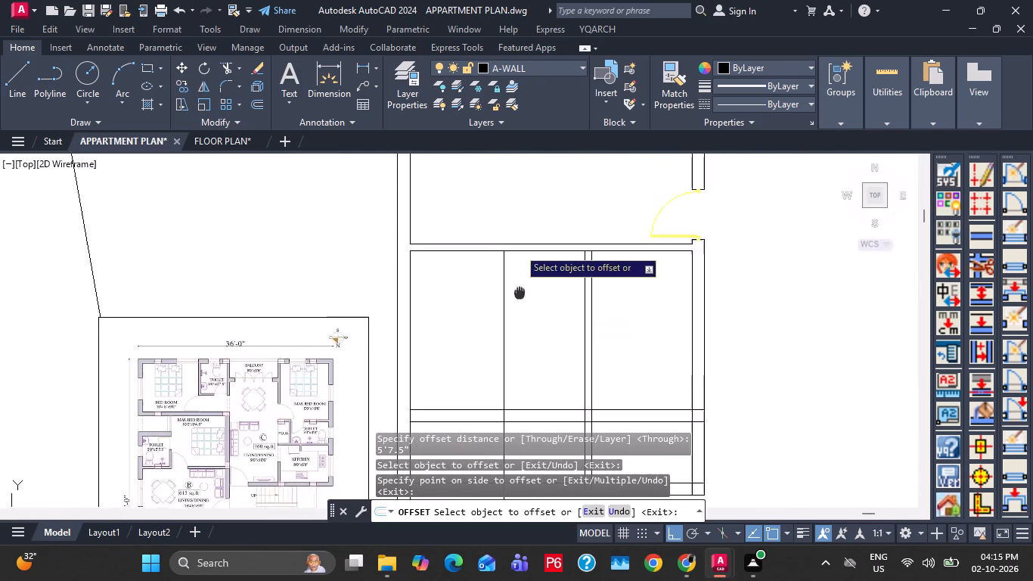
pyautogui.moveTo(520, 300); pyautogui.dragTo(510, 343, button='middle')
pyautogui.click(501, 343)
pyautogui.write('4.5"')
pyautogui.press('Return')
# Offset the lower line of the living/dining room's south wall 4' to the south to set the toilet's depth.
pyautogui.click(436, 314)
pyautogui.press('5')
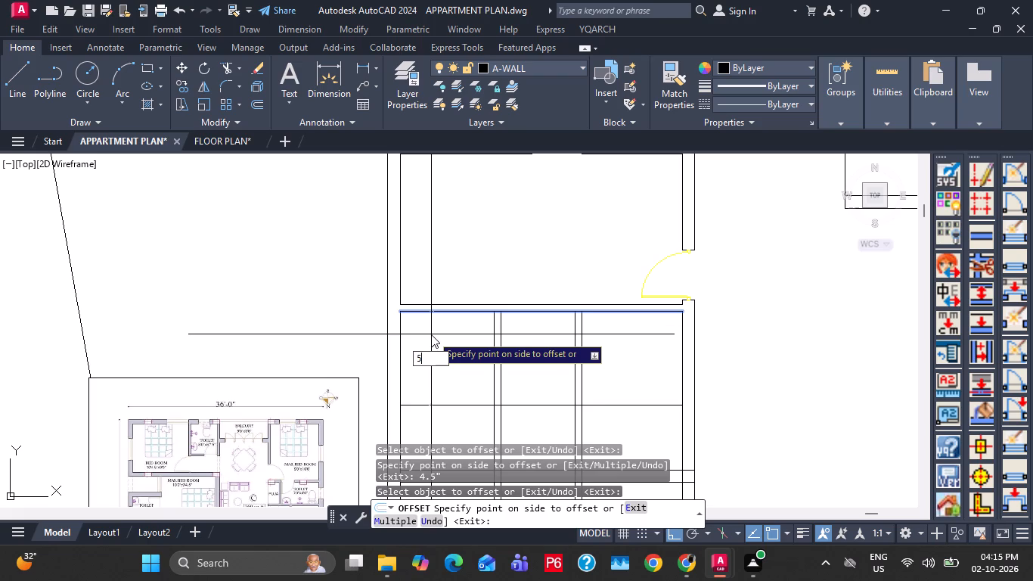
pyautogui.press('BackSpace')
pyautogui.write("4'")
pyautogui.press('Return')
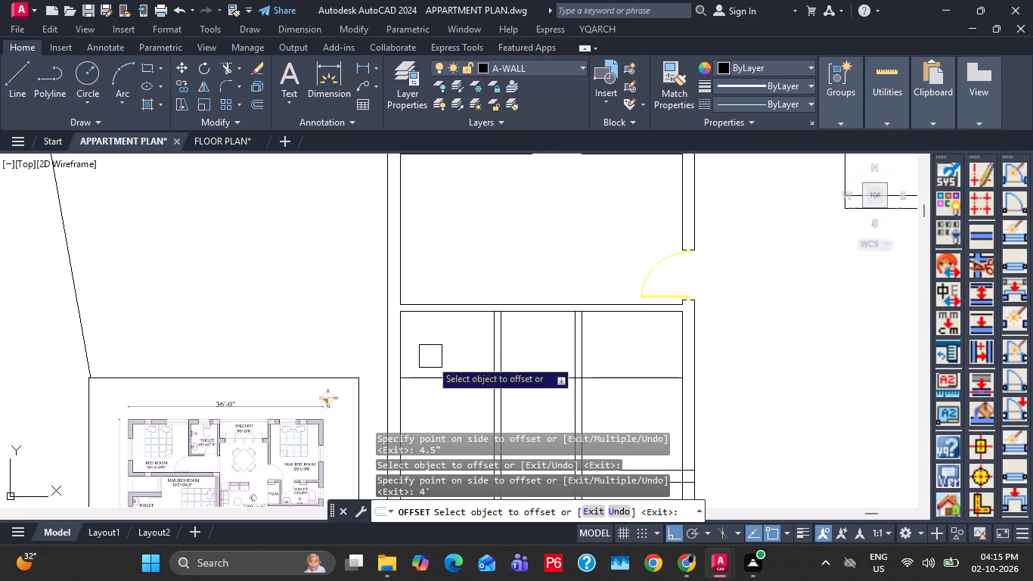
# Offset the toilet's south boundary line 4.5" to the south to form its south wall.
pyautogui.click(430, 376)
pyautogui.write('4.5"')
pyautogui.press('Return')
pyautogui.scroll(2, 458, 401)
pyautogui.press('Escape')
pyautogui.press('Escape')
# Fillet the inner and outer wall lines of the toilet to close its southeast corner.
pyautogui.press('f')
pyautogui.press('space')
pyautogui.click(489, 343)
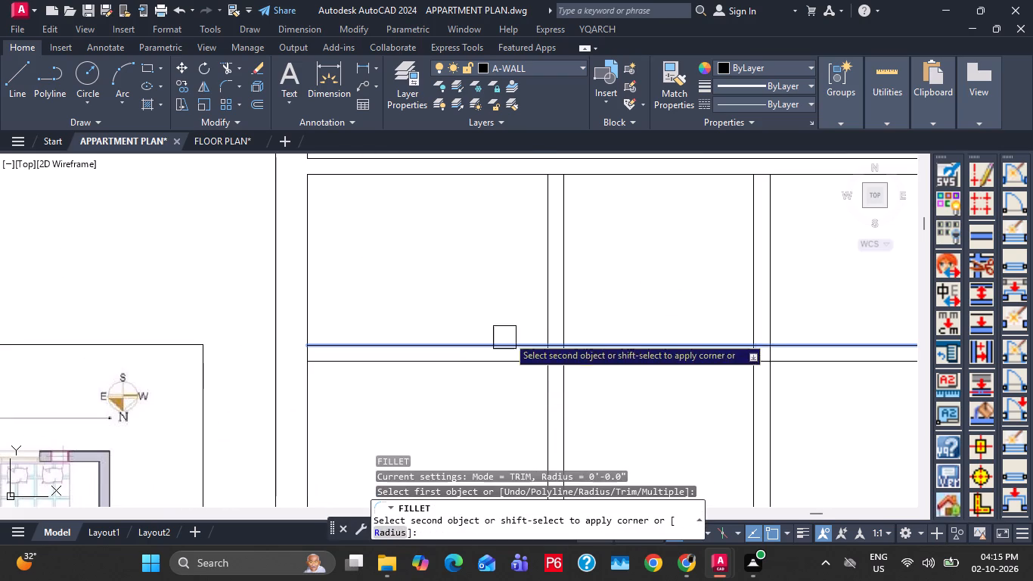
pyautogui.click(540, 315)
pyautogui.press('f')
pyautogui.press('space')
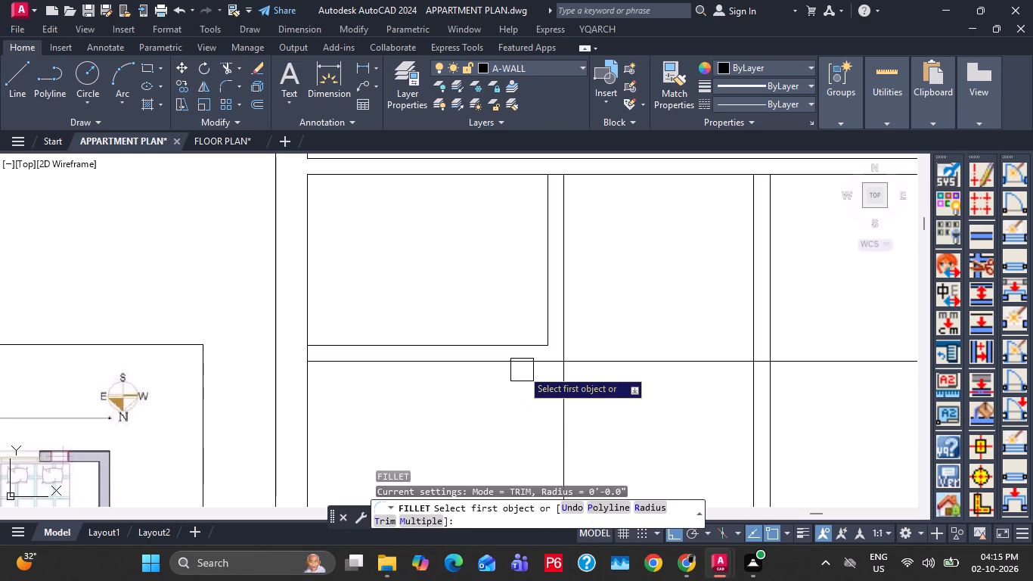
pyautogui.click(522, 369)
pyautogui.click(562, 342)
pyautogui.press('Escape')
# Trim the piece of the west exterior wall's inner line that crosses the end of the toilet's south wall.
pyautogui.scroll(-2, 587, 287)
pyautogui.moveTo(498, 320); pyautogui.dragTo(520, 347, button='middle')
pyautogui.press('t')
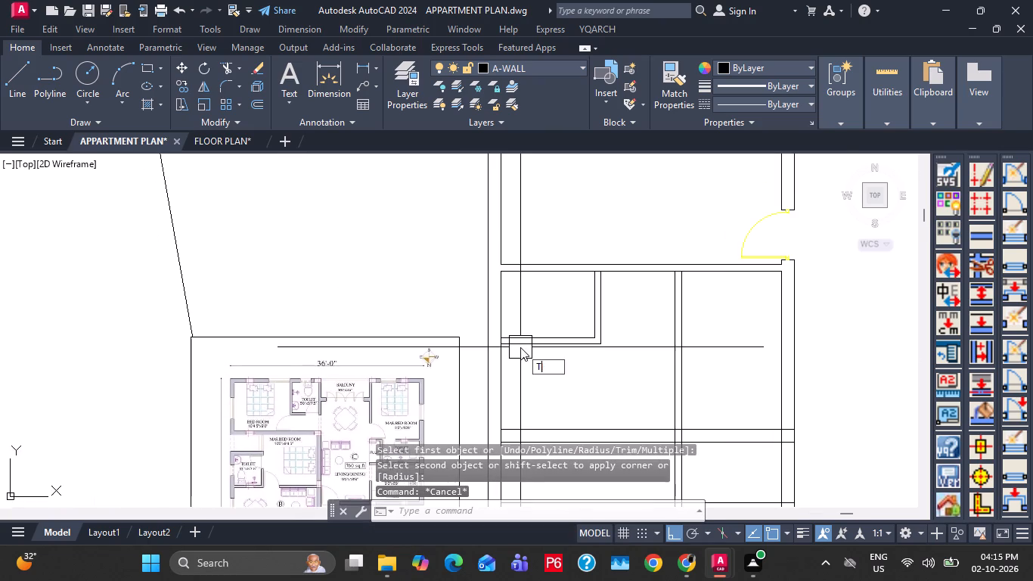
pyautogui.press('r')
pyautogui.press('space')
pyautogui.scroll(6, 512, 357)
pyautogui.click(457, 266)
pyautogui.press('Escape')
# Save the drawing with the new toilet walls.
pyautogui.scroll(-7, 476, 263)
pyautogui.moveTo(429, 350); pyautogui.dragTo(451, 253, button='middle')
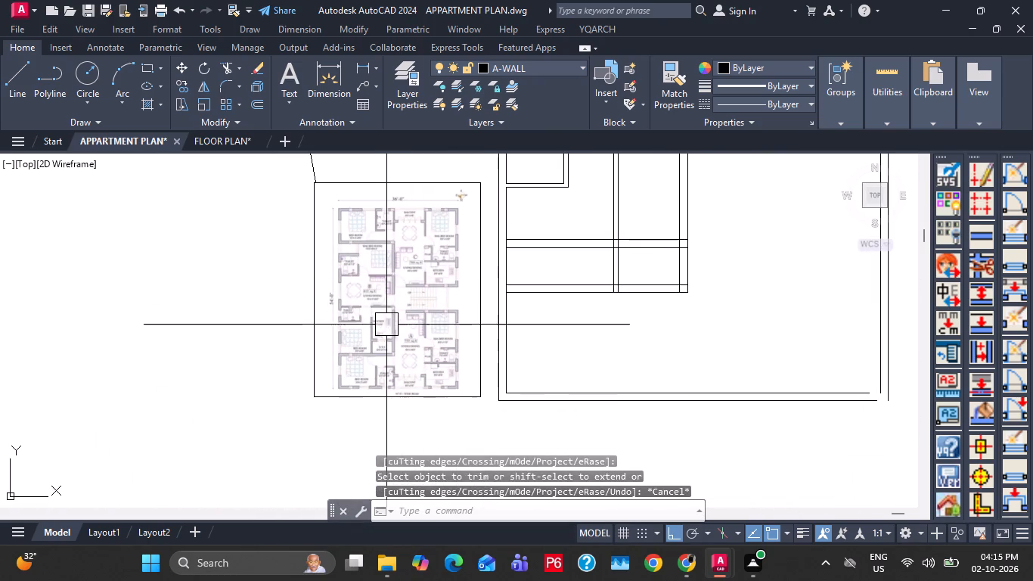
pyautogui.hotkey('ctrl', 's')
# Check unit A's southwest bedroom in the reference plan and measure its drawn depth between its north wall and the south exterior wall.
pyautogui.scroll(3, 358, 334)
pyautogui.moveTo(342, 345); pyautogui.dragTo(338, 292, button='middle')
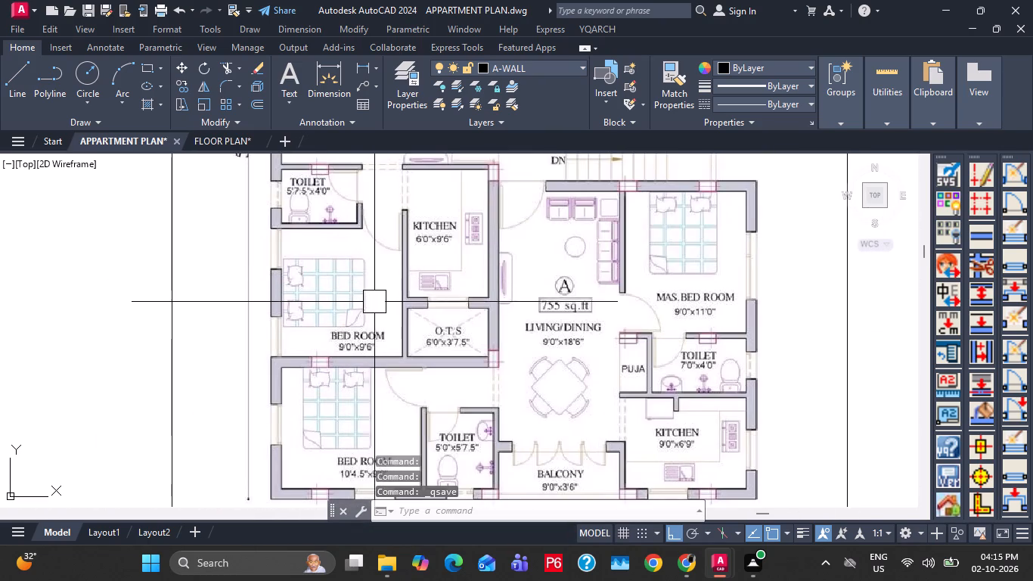
pyautogui.scroll(-4, 388, 298)
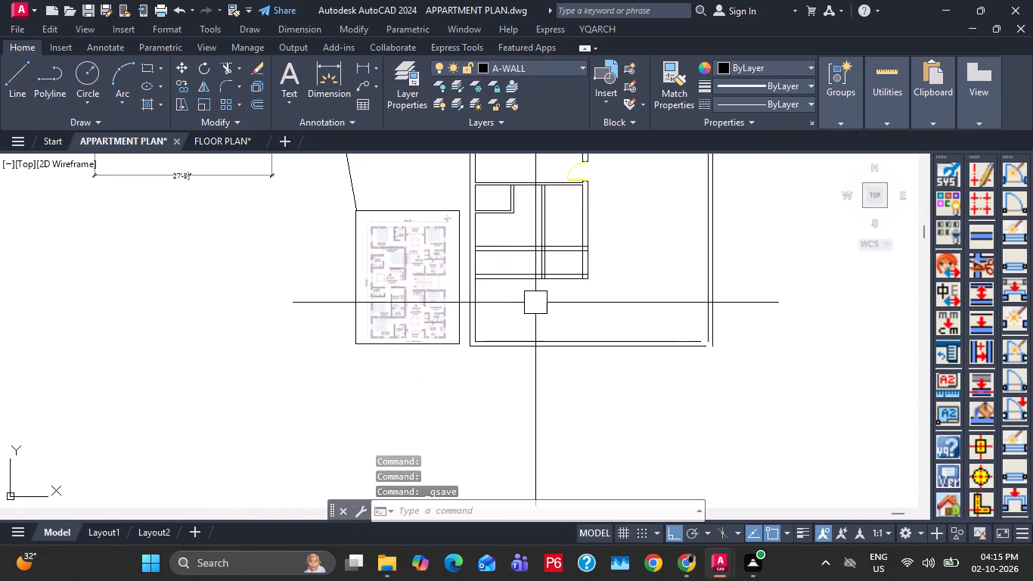
pyautogui.scroll(2, 469, 275)
pyautogui.scroll(1, 310, 361)
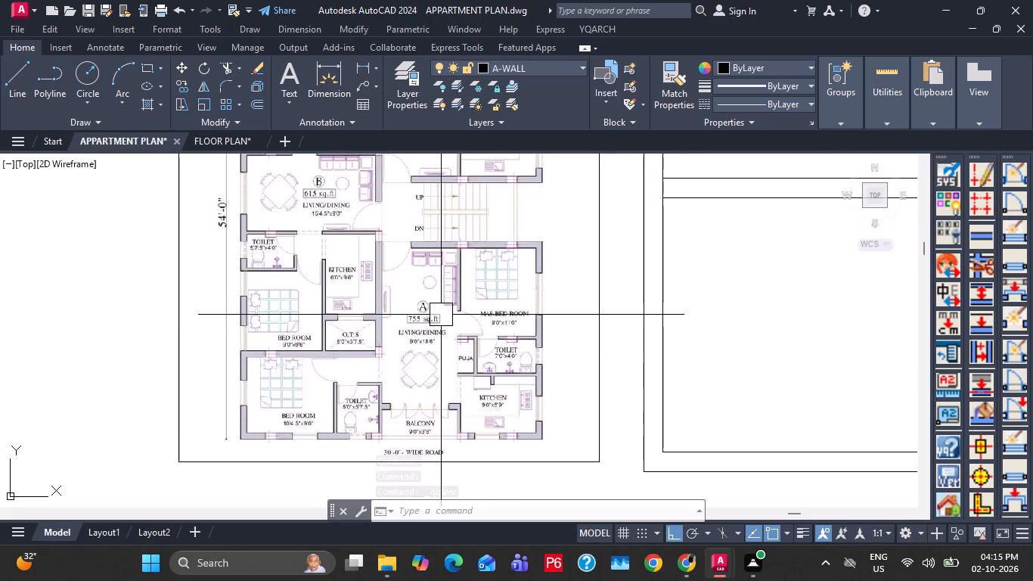
pyautogui.scroll(2, 321, 410)
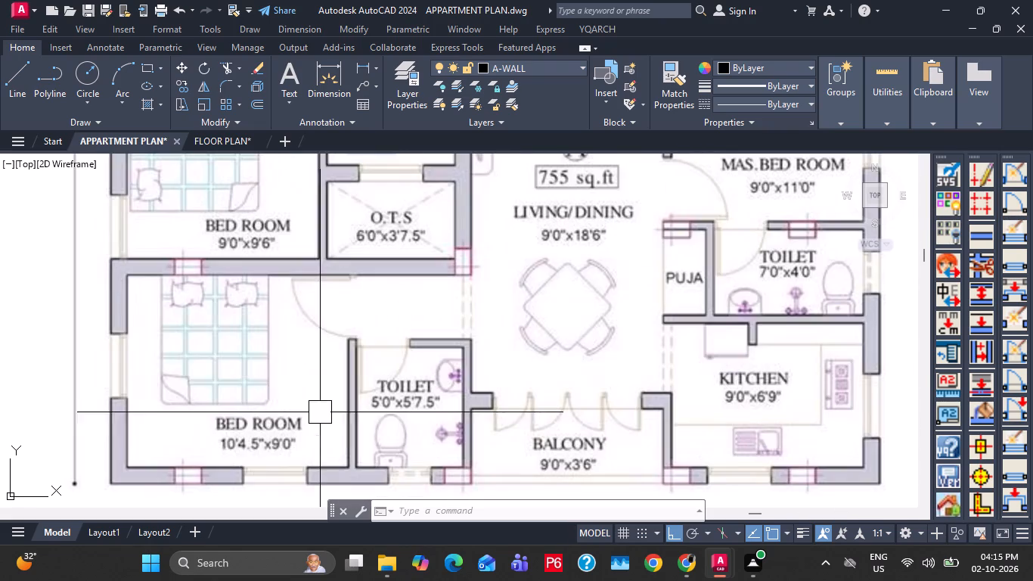
pyautogui.press('Escape')
pyautogui.click(360, 67)
pyautogui.scroll(-2, 424, 272)
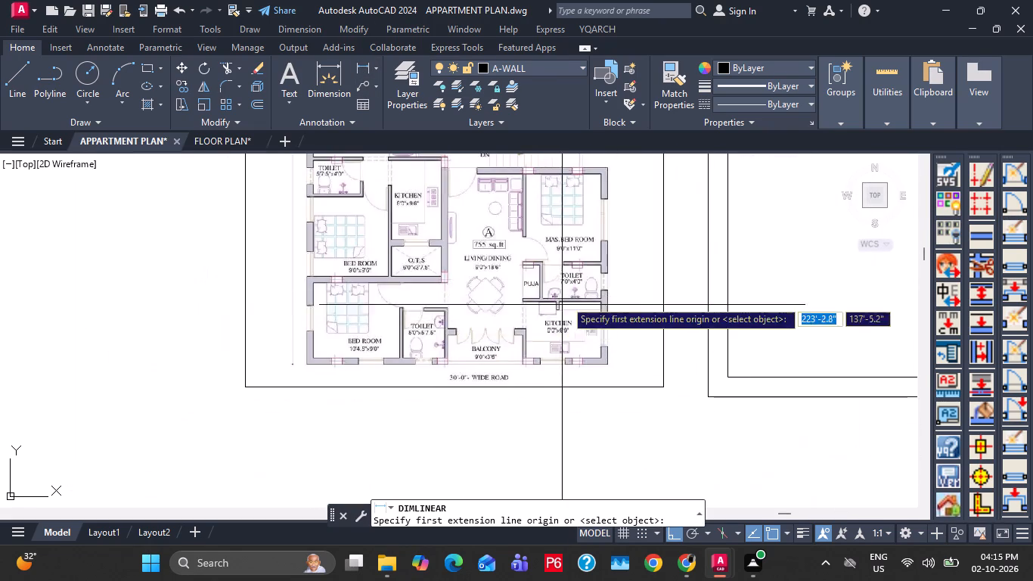
pyautogui.moveTo(599, 320); pyautogui.dragTo(334, 362, button='middle')
pyautogui.scroll(-1, 544, 318)
pyautogui.click(551, 222)
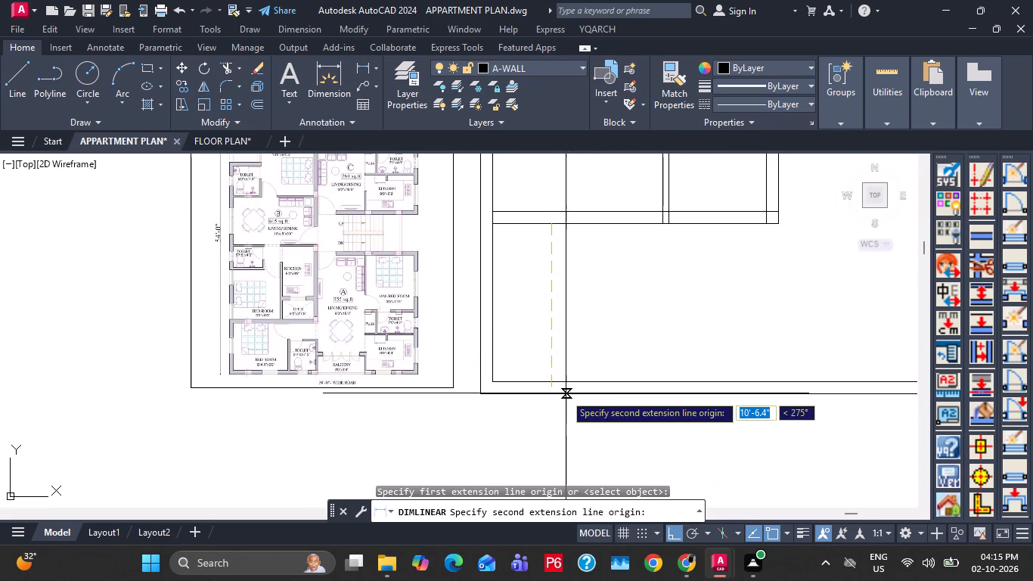
pyautogui.click(547, 383)
pyautogui.scroll(1, 554, 336)
pyautogui.press('Escape')
pyautogui.press('Escape')
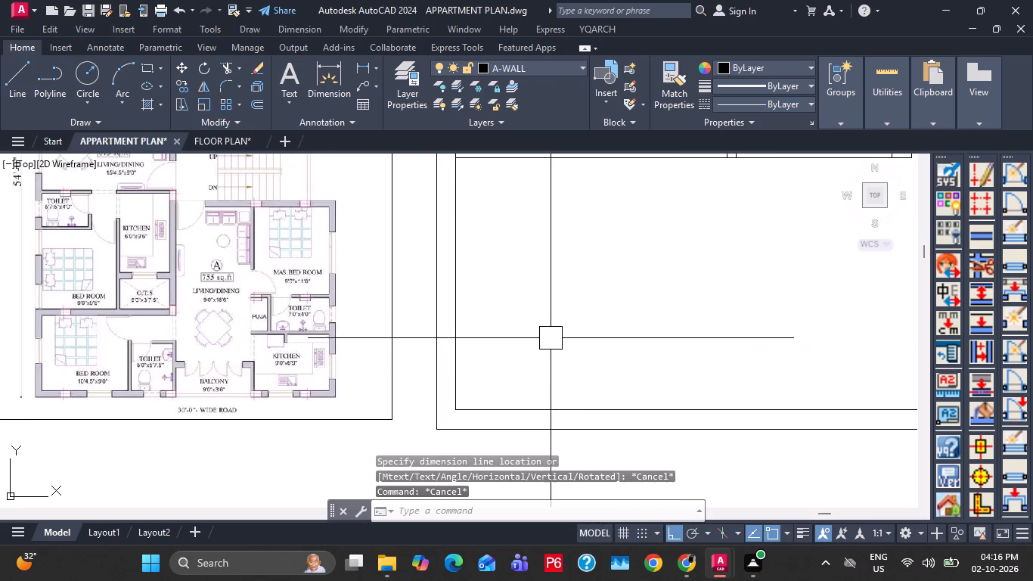
# Extend both lines of the wall east of the kitchen and O.T.S. south to the south exterior wall's inner line.
pyautogui.scroll(-2, 551, 338)
pyautogui.scroll(2, 399, 334)
pyautogui.moveTo(617, 316); pyautogui.dragTo(461, 370, button='middle')
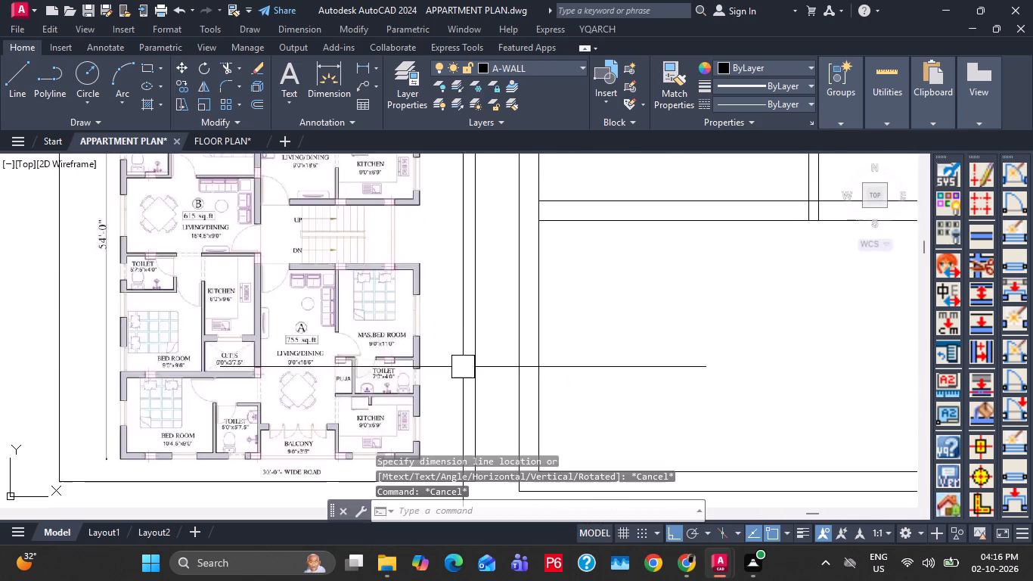
pyautogui.scroll(-2, 478, 350)
pyautogui.press('Escape')
pyautogui.write('EX')
pyautogui.press('space')
pyautogui.click(682, 281)
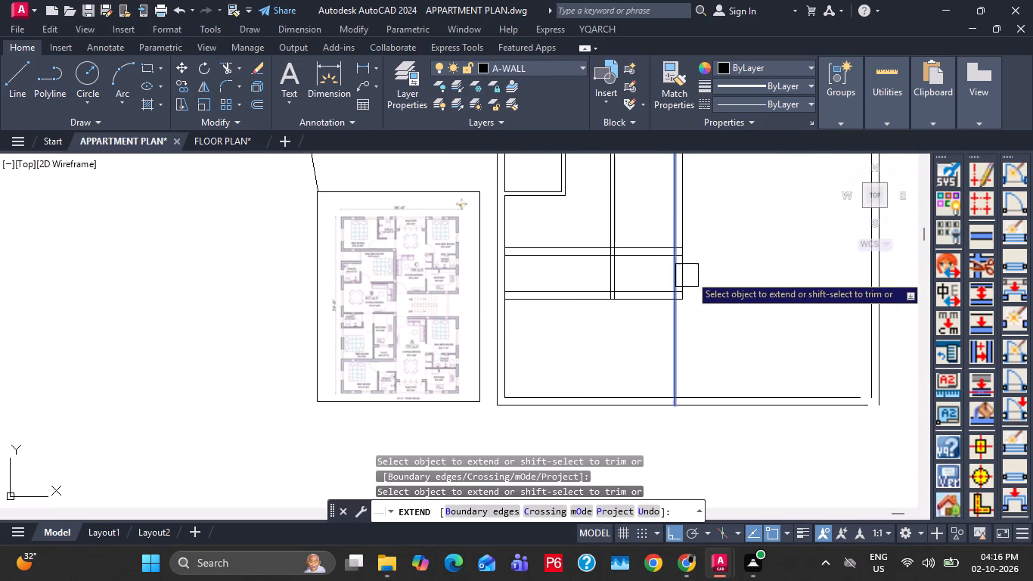
pyautogui.click(693, 273)
pyautogui.scroll(3, 326, 366)
pyautogui.press('Escape')
pyautogui.press('Escape')
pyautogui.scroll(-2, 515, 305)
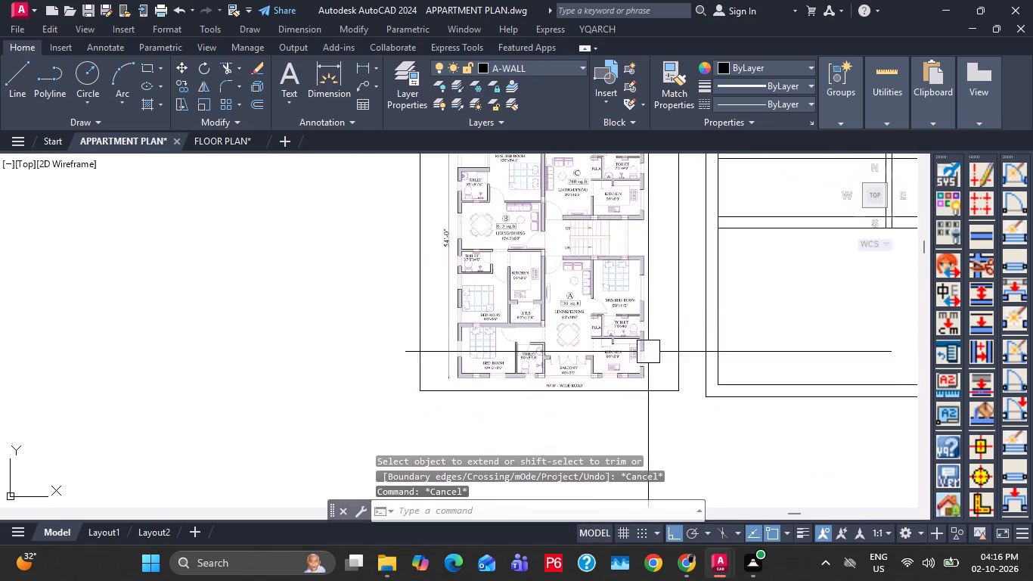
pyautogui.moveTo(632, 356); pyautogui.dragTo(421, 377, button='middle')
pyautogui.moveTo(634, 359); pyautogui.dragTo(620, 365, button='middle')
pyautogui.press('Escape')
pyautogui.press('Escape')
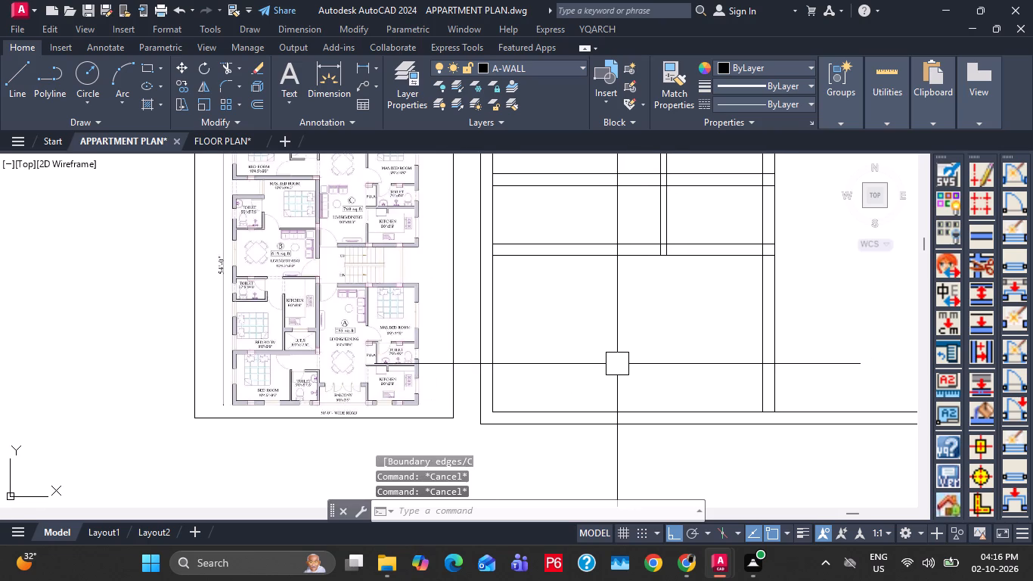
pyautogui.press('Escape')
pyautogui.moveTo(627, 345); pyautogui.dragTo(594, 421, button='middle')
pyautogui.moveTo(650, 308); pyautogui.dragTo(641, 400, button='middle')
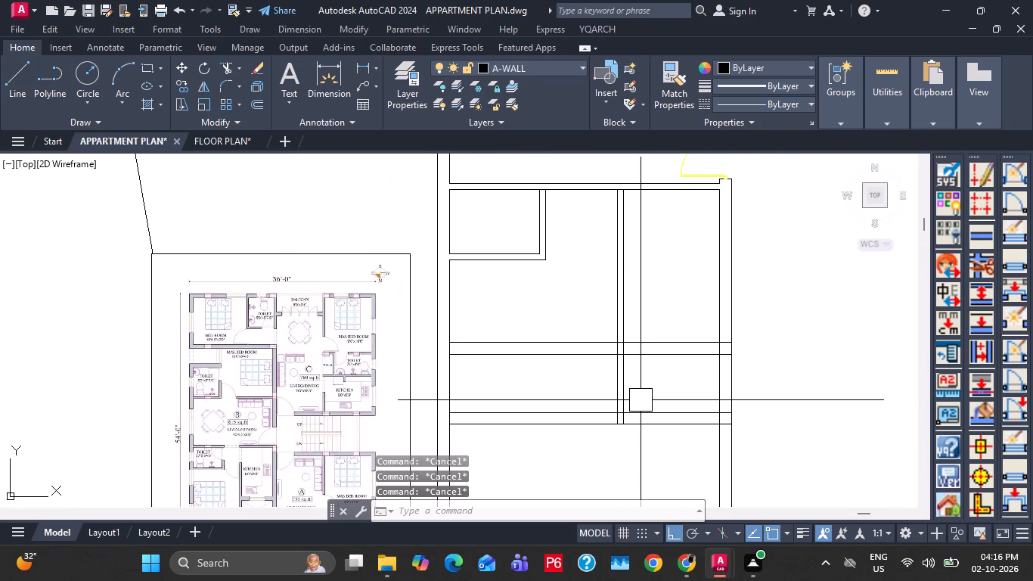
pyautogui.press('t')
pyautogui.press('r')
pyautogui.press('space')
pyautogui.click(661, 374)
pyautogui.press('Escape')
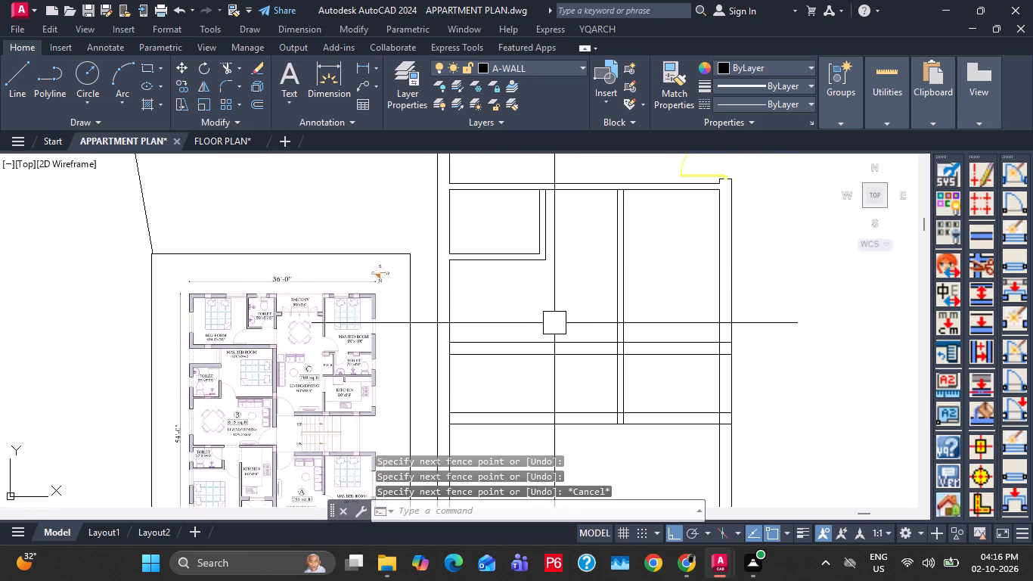
# Trim the kitchen–O.T.S. wall lines where they cross the 9'0"x9'6" bedroom, and clean up their junction with the bedroom partition.
pyautogui.press('t')
pyautogui.press('r')
pyautogui.press('space')
pyautogui.click(559, 315)
pyautogui.click(558, 387)
pyautogui.scroll(1, 613, 353)
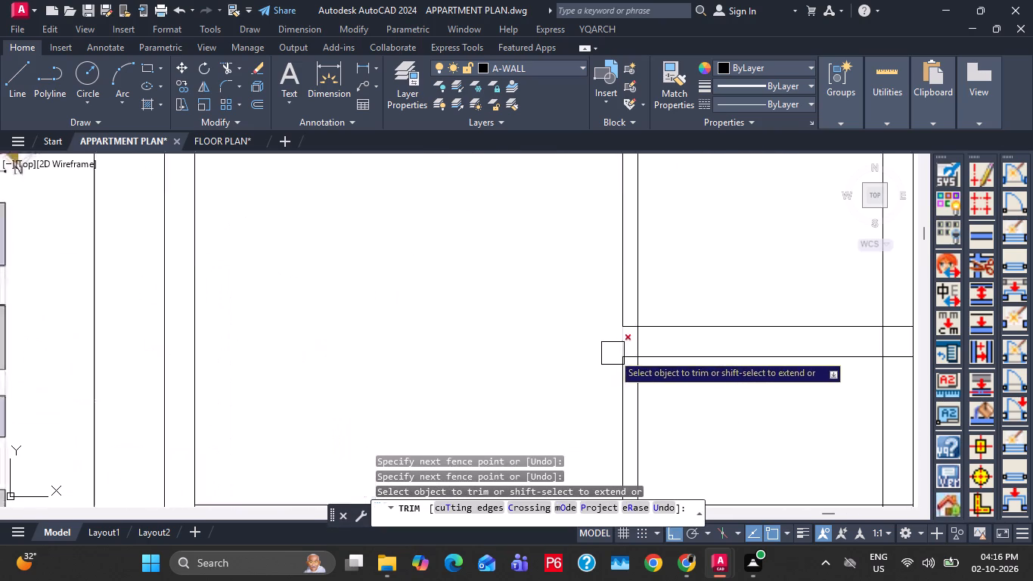
pyautogui.scroll(3, 613, 353)
pyautogui.moveTo(638, 349); pyautogui.dragTo(638, 333)
pyautogui.click(638, 278)
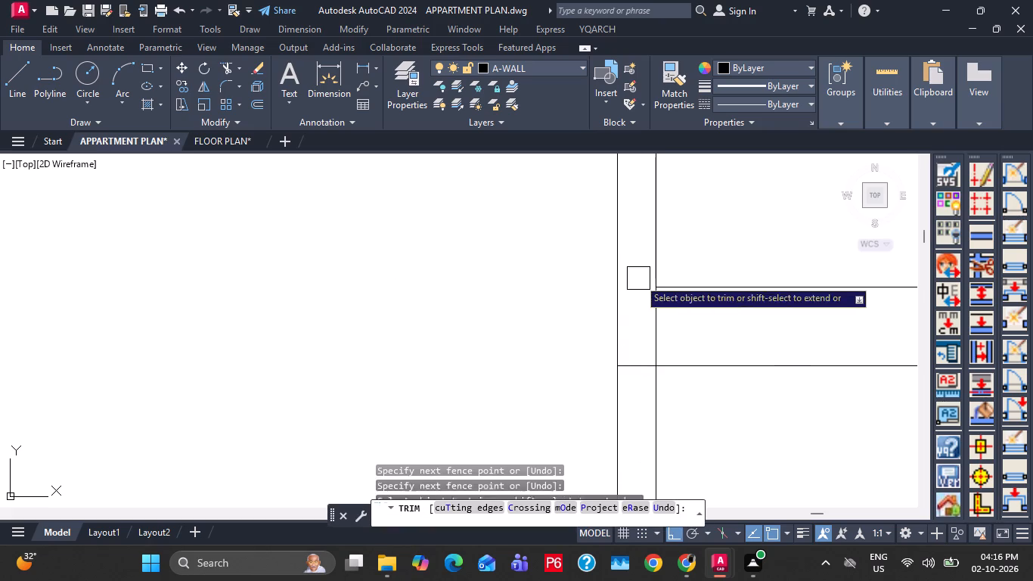
pyautogui.click(637, 375)
pyautogui.click(658, 332)
# Trim the overlapping lines where the bedroom–O.T.S. partition meets the wall along the north side of the southwest bedroom.
pyautogui.scroll(-4, 622, 315)
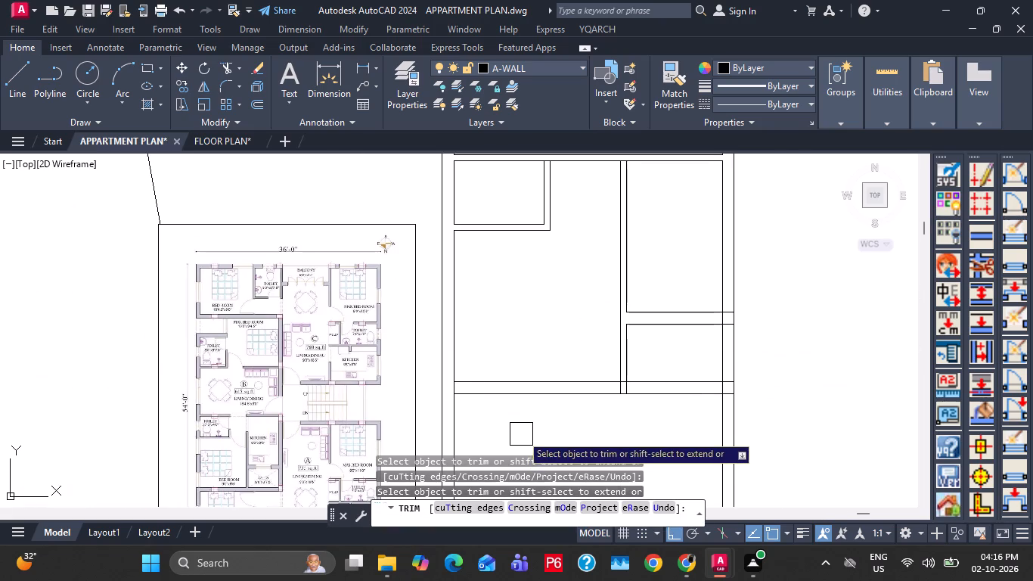
pyautogui.scroll(3, 268, 474)
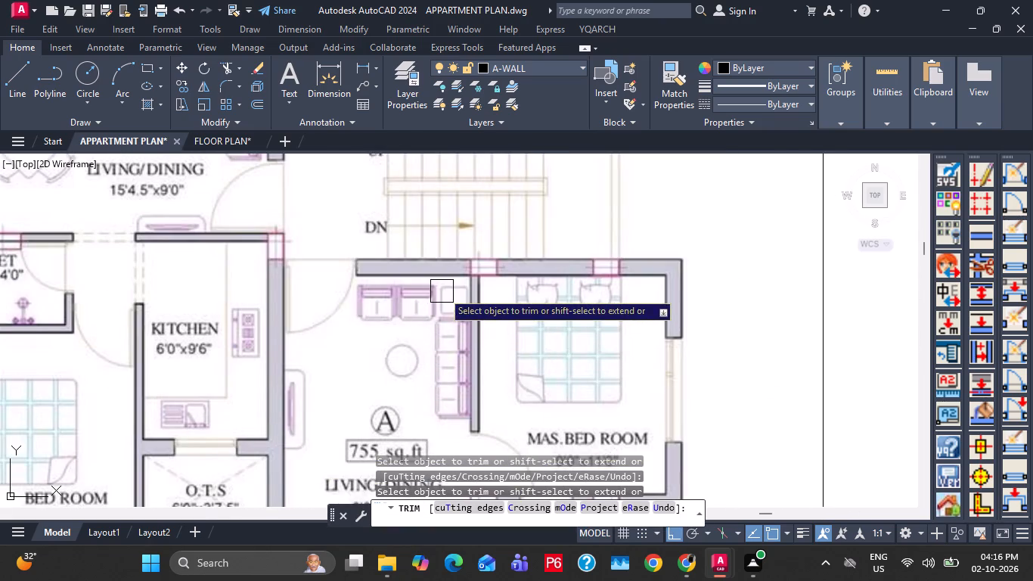
pyautogui.scroll(-1, 490, 276)
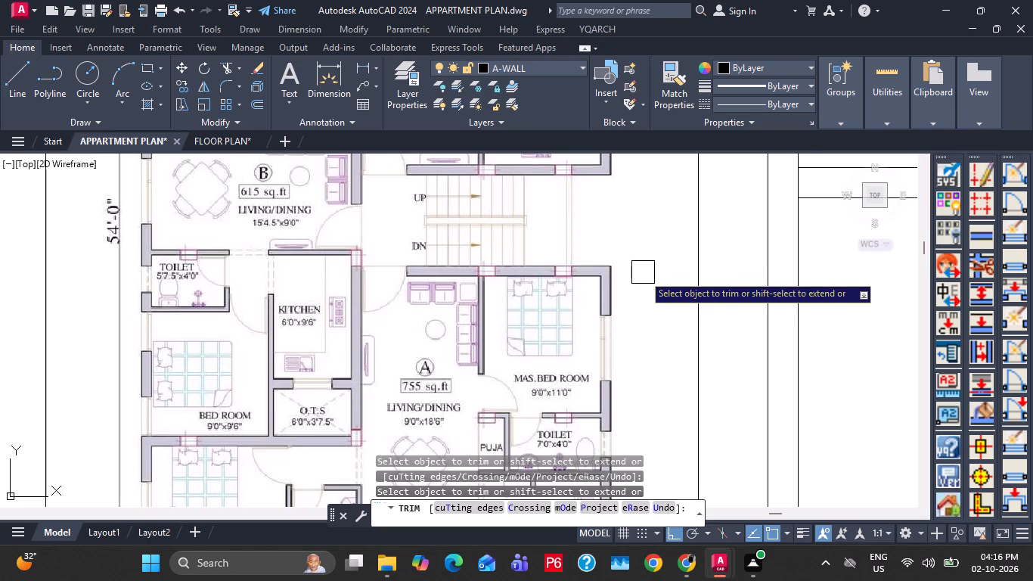
pyautogui.moveTo(650, 289); pyautogui.dragTo(646, 390, button='middle')
pyautogui.scroll(-3, 647, 371)
pyautogui.scroll(2, 842, 350)
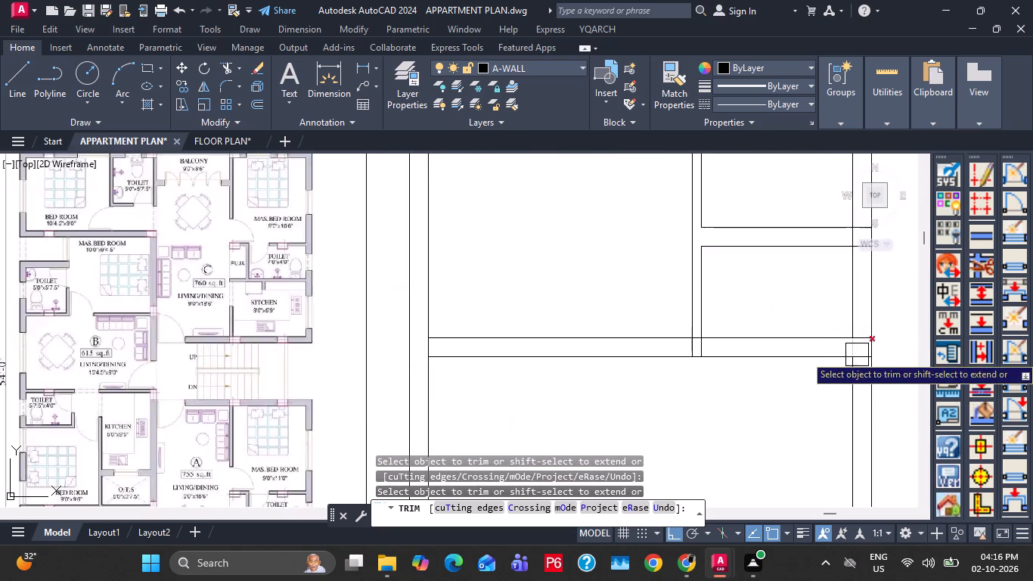
pyautogui.scroll(2, 857, 355)
pyautogui.scroll(-1, 762, 348)
pyautogui.scroll(1, 809, 343)
pyautogui.scroll(1, 437, 342)
pyautogui.click(454, 340)
pyautogui.click(377, 348)
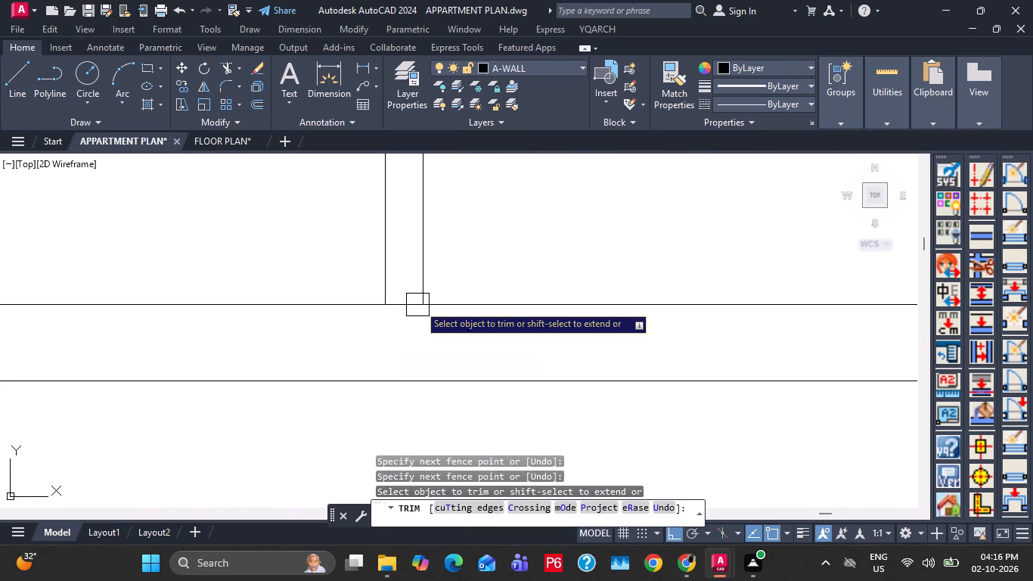
pyautogui.click(402, 312)
# Trim the crossing line pieces where the southwest bedroom's north wall meets the wall east of the O.T.S.
pyautogui.scroll(-2, 473, 350)
pyautogui.moveTo(673, 338); pyautogui.dragTo(557, 350, button='middle')
pyautogui.scroll(2, 616, 357)
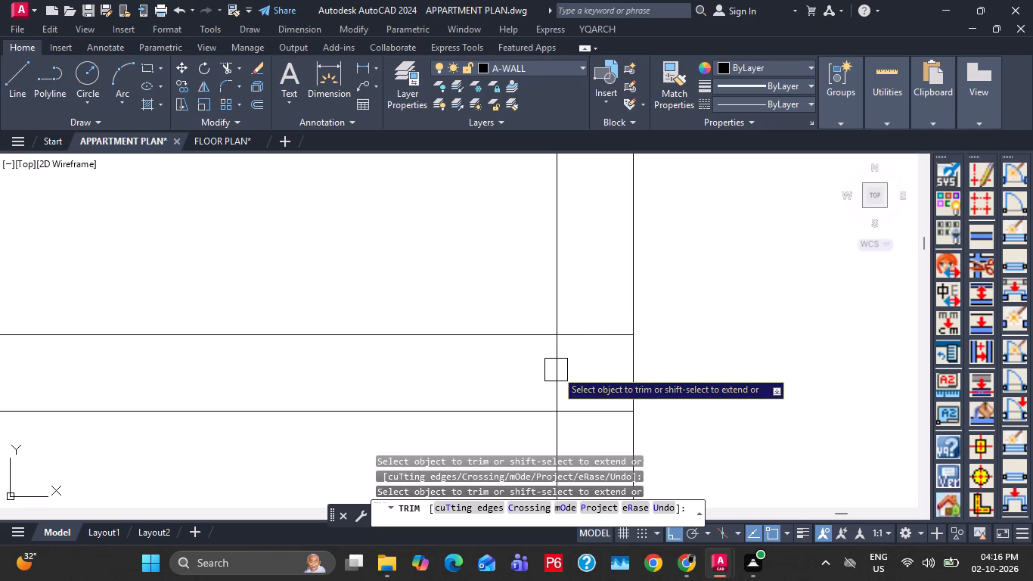
pyautogui.click(554, 371)
pyautogui.click(601, 404)
pyautogui.click(606, 335)
pyautogui.scroll(-5, 618, 346)
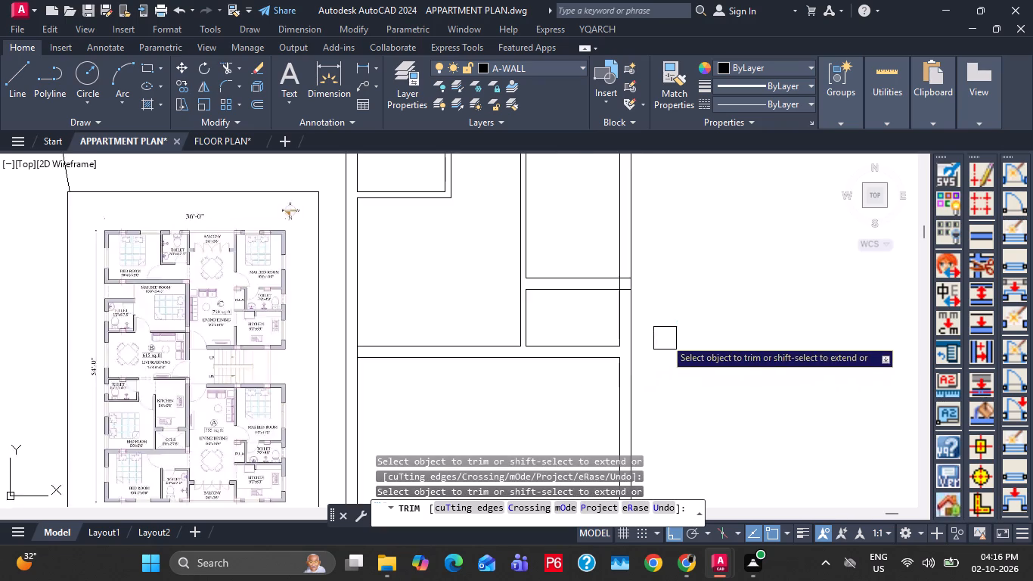
pyautogui.scroll(-2, 665, 338)
pyautogui.scroll(4, 535, 362)
pyautogui.moveTo(612, 372); pyautogui.dragTo(434, 331, button='middle')
pyautogui.scroll(-2, 431, 328)
pyautogui.moveTo(620, 384); pyautogui.dragTo(538, 401, button='middle')
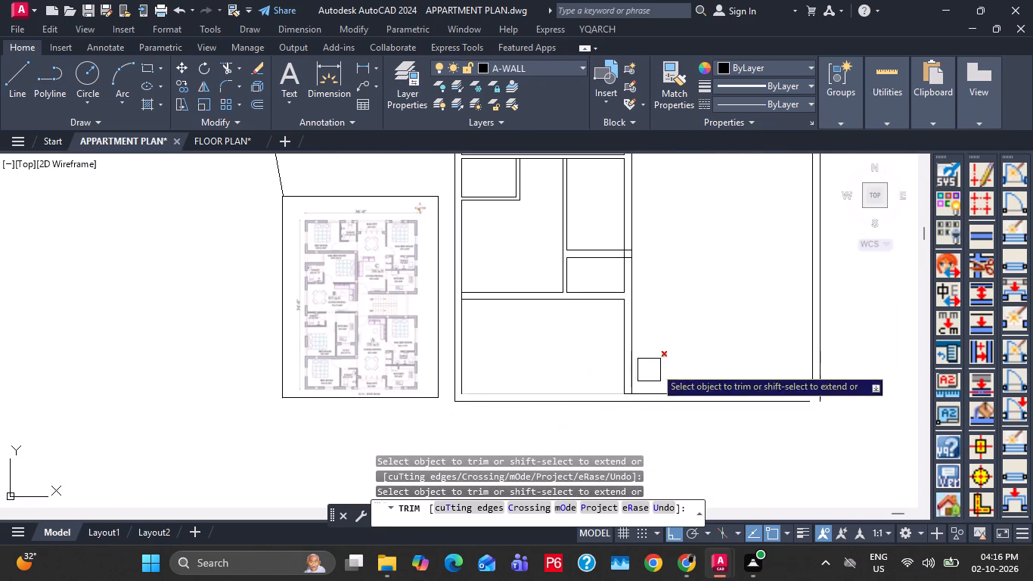
pyautogui.scroll(1, 597, 359)
pyautogui.moveTo(605, 364); pyautogui.dragTo(650, 385, button='middle')
pyautogui.press('Escape')
pyautogui.press('Escape')
# Offset the inner line of the southwest bedroom's east wall 5' west and the south wall's inner line 5'7.5" north to bound the toilet.
pyautogui.scroll(2, 235, 430)
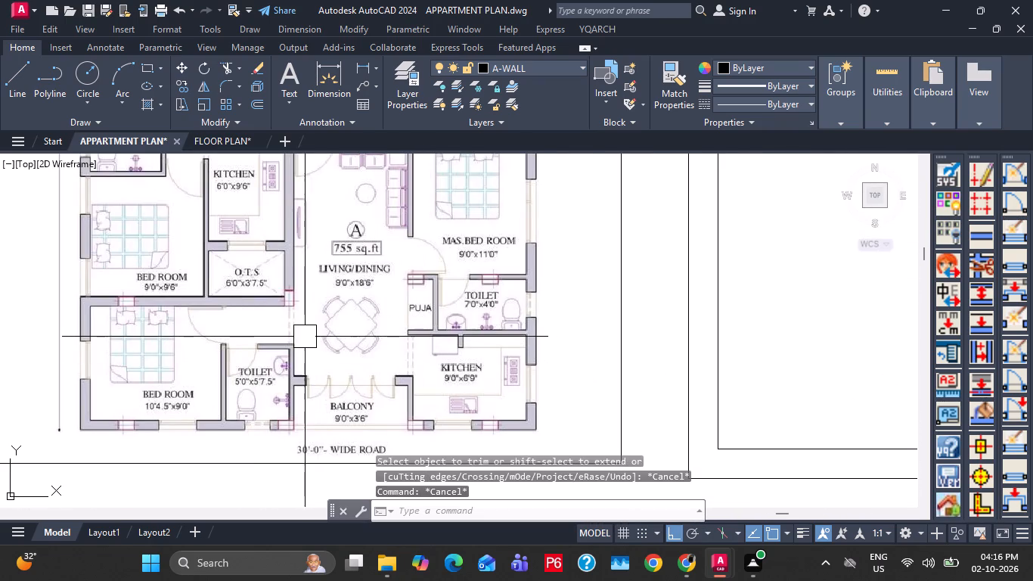
pyautogui.press('Escape')
pyautogui.press('Escape')
pyautogui.scroll(-2, 441, 318)
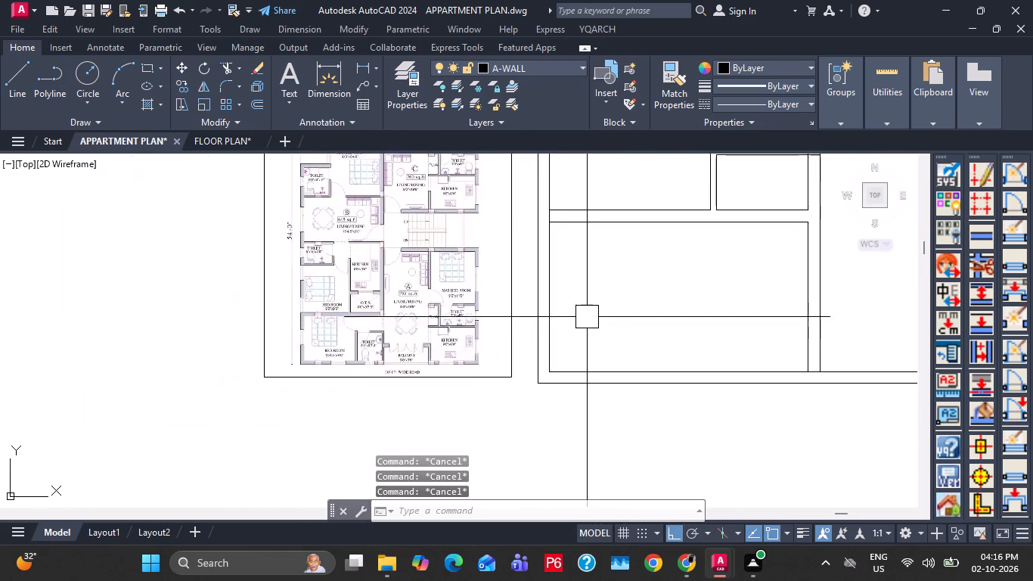
pyautogui.moveTo(568, 322); pyautogui.dragTo(366, 342, button='middle')
pyautogui.write("O 5'")
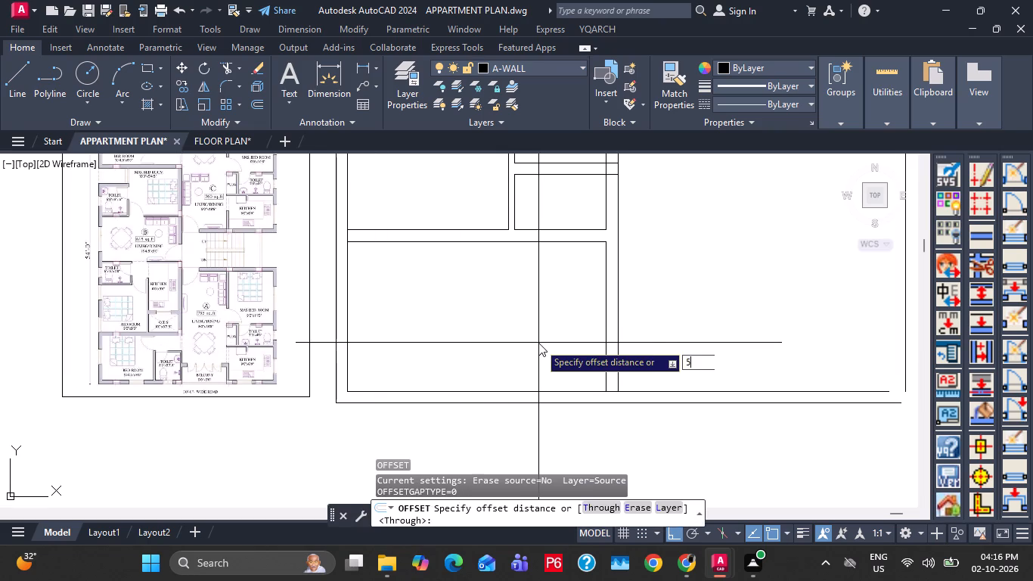
pyautogui.press('Return')
pyautogui.moveTo(599, 326); pyautogui.dragTo(582, 316)
pyautogui.click(538, 315)
pyautogui.click(664, 393)
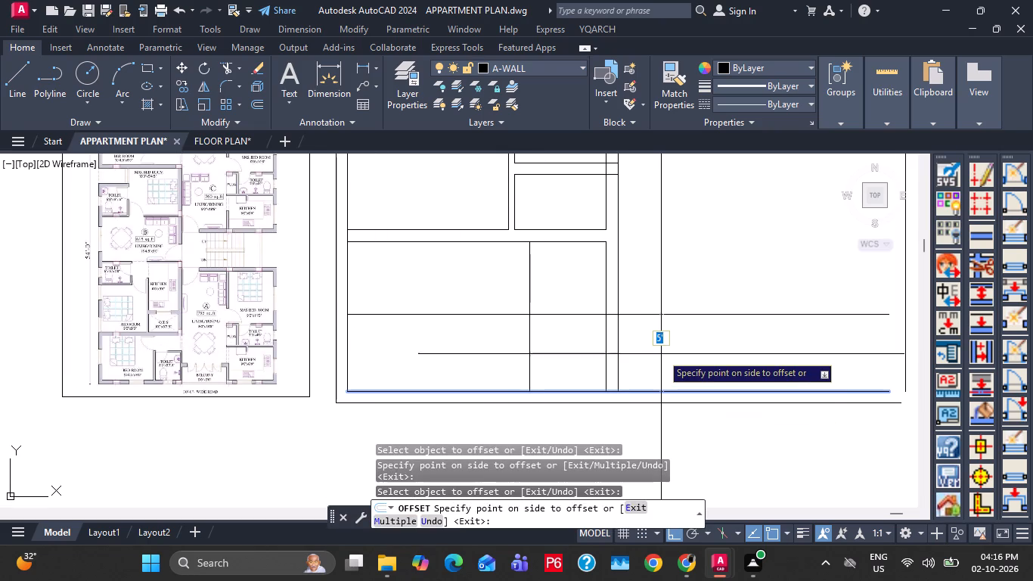
pyautogui.write("5'")
pyautogui.press('7')
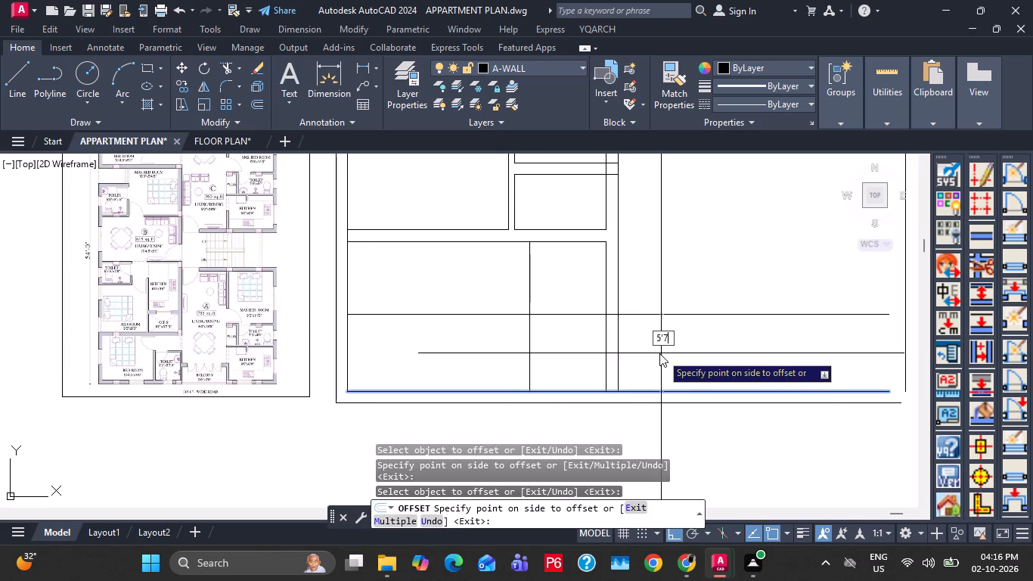
pyautogui.write('.5"')
pyautogui.press('Return')
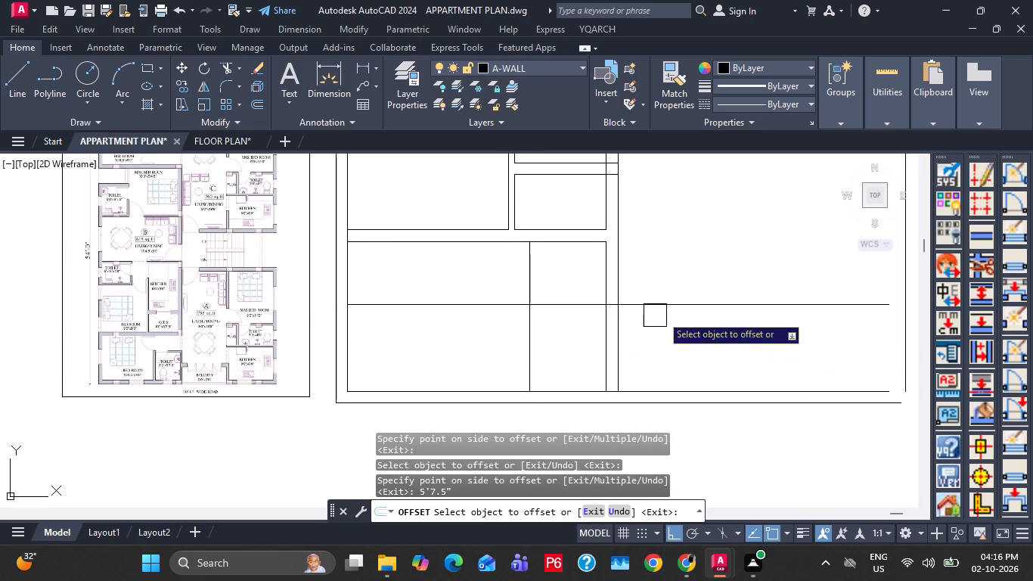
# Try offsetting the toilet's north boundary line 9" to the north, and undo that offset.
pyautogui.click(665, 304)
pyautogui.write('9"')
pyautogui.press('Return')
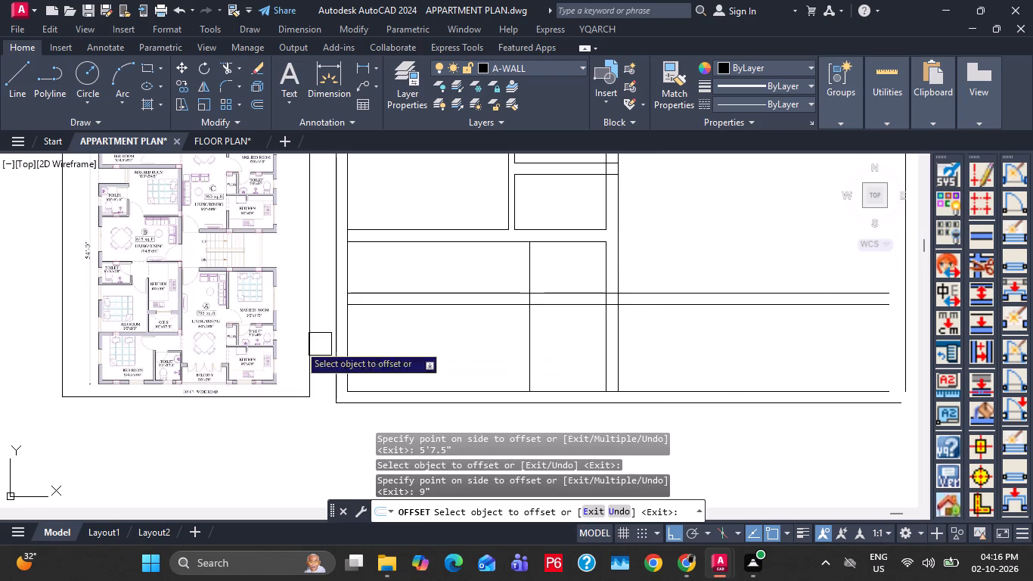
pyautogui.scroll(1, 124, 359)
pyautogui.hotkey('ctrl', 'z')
# Offset the toilet's north boundary line 4.5" north and its west boundary line 4.5" west to form the toilet walls.
pyautogui.moveTo(591, 341); pyautogui.dragTo(429, 350, button='middle')
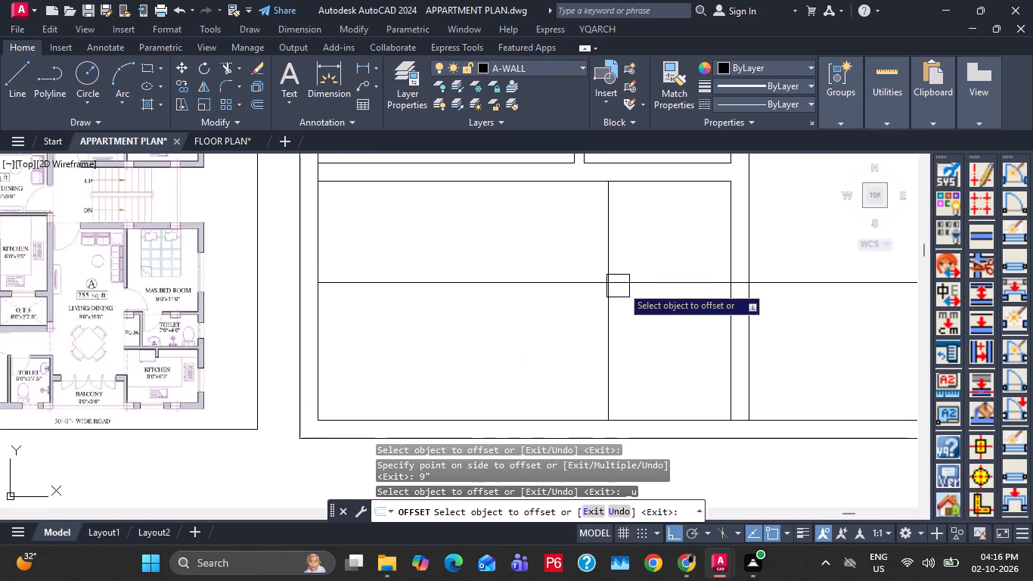
pyautogui.click(634, 279)
pyautogui.write('4.5')
pyautogui.hotkey('shift', '"')
pyautogui.press('Return')
pyautogui.click(615, 324)
pyautogui.press('4')
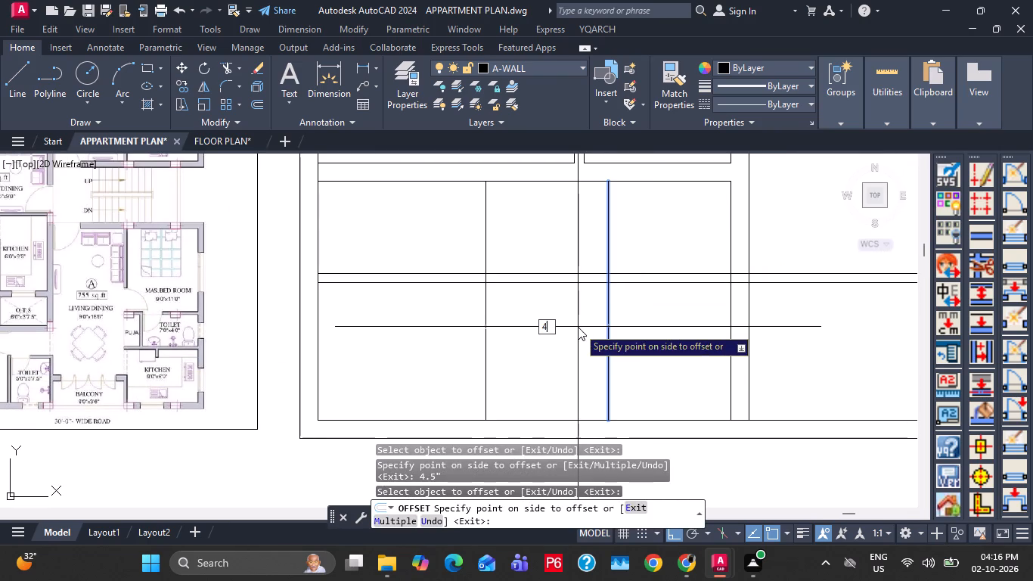
pyautogui.press('.')
pyautogui.write('5"')
pyautogui.press('Return')
pyautogui.press('Escape')
pyautogui.press('Escape')
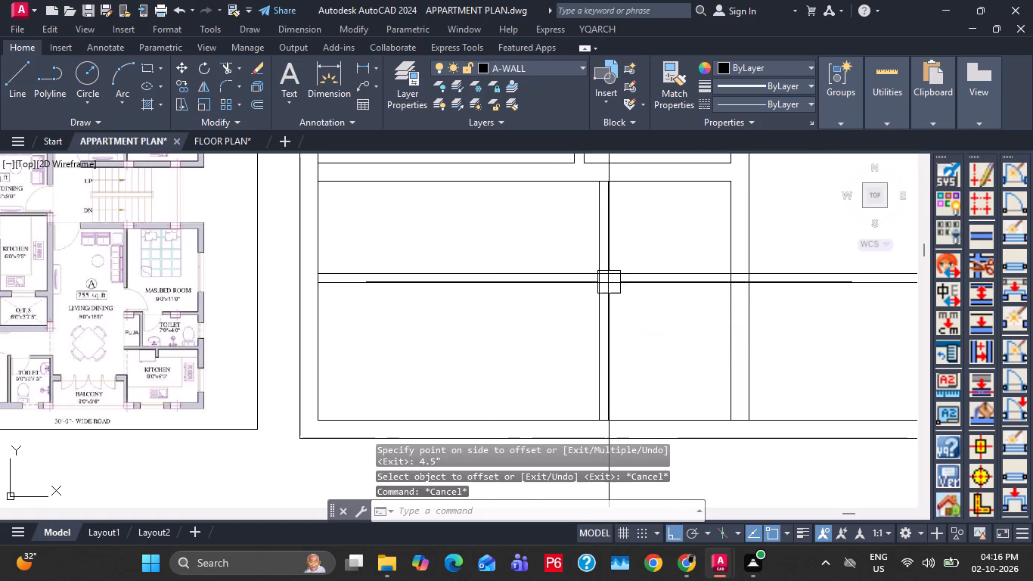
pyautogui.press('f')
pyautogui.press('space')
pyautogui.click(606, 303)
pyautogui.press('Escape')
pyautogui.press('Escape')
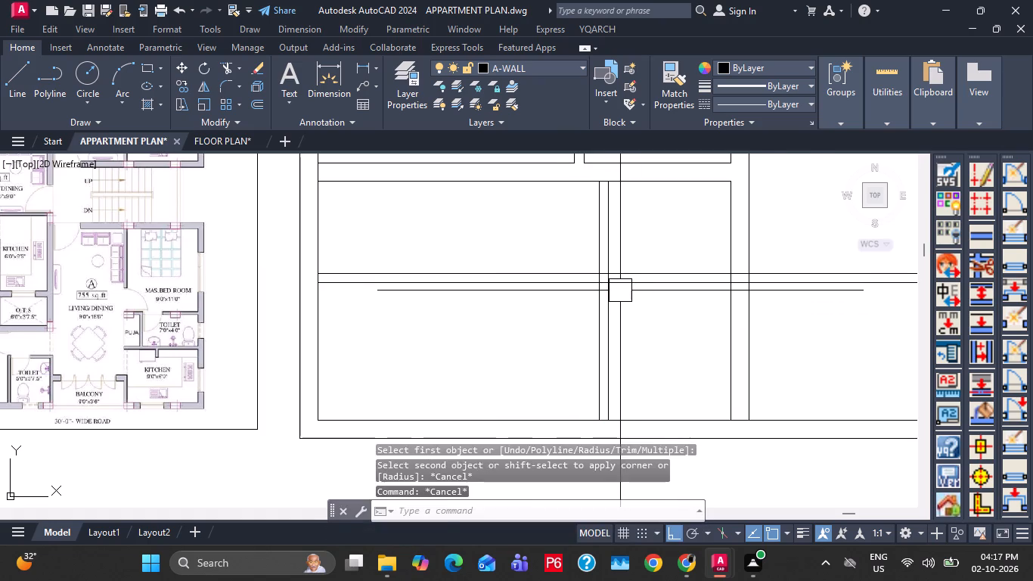
# Fillet the outer and inner wall lines into clean corners at the toilet's northwest corner.
pyautogui.press('f')
pyautogui.press('space')
pyautogui.click(591, 294)
pyautogui.click(626, 275)
pyautogui.press('f')
pyautogui.press('space')
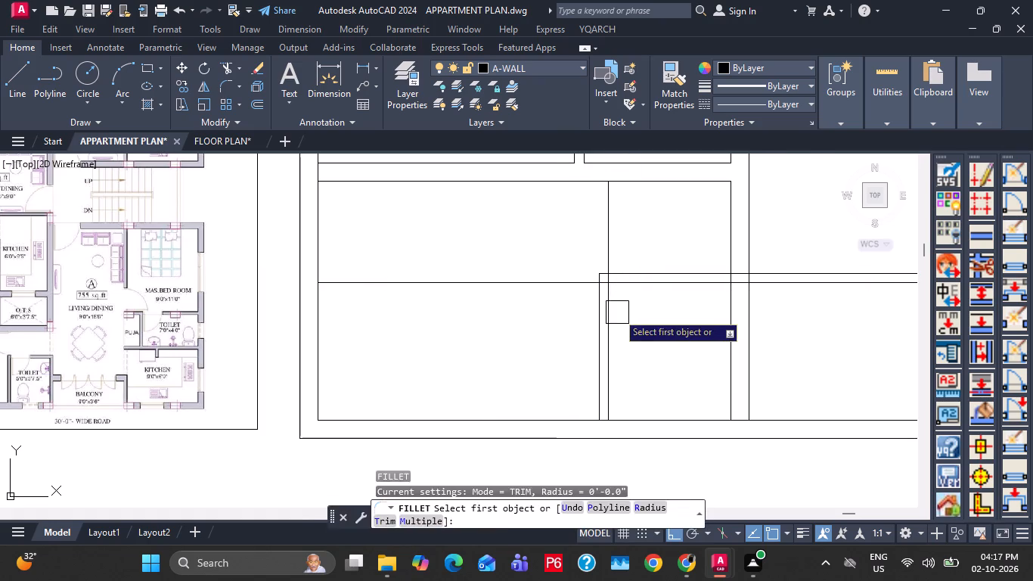
pyautogui.click(616, 312)
pyautogui.click(651, 293)
pyautogui.press('Escape')
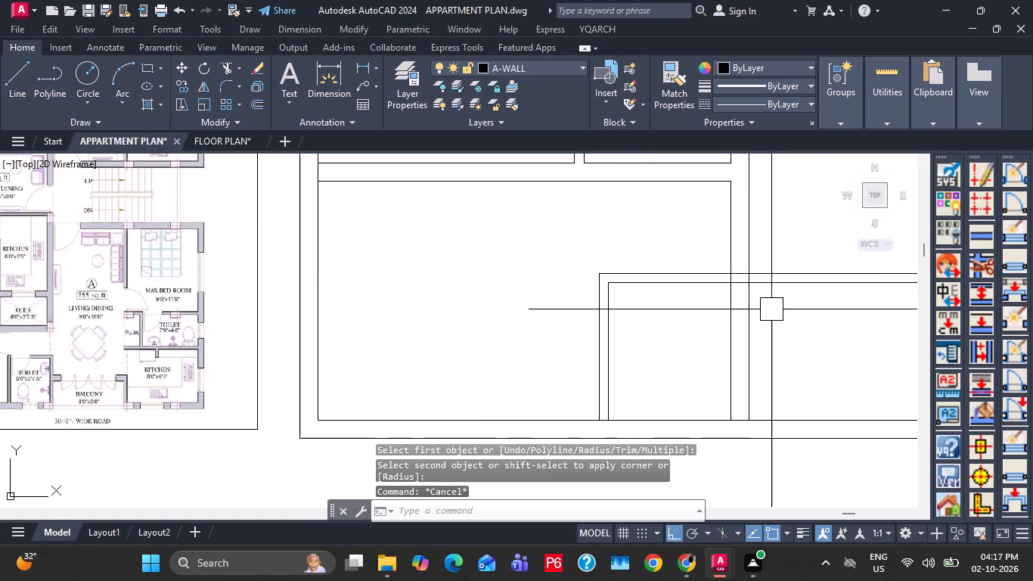
# Trim the line pieces crossing the junction where the toilet's north wall meets the southwest bedroom's east wall.
pyautogui.press('t')
pyautogui.press('r')
pyautogui.press('space')
pyautogui.moveTo(785, 309); pyautogui.dragTo(789, 293)
pyautogui.click(780, 231)
pyautogui.scroll(3, 754, 266)
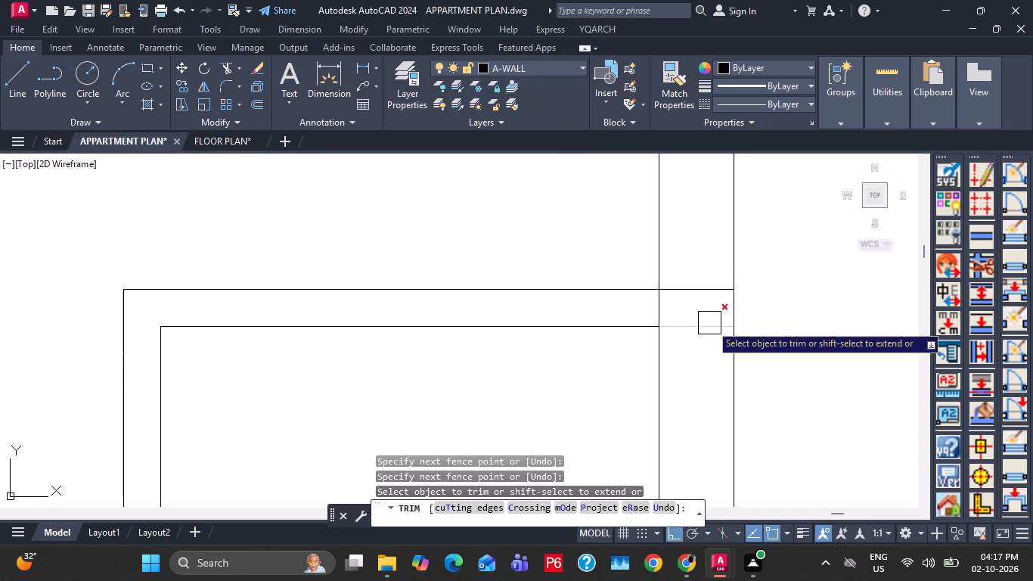
pyautogui.click(710, 324)
pyautogui.click(662, 312)
pyautogui.click(706, 287)
pyautogui.press('Escape')
pyautogui.scroll(-4, 700, 290)
pyautogui.press('Escape')
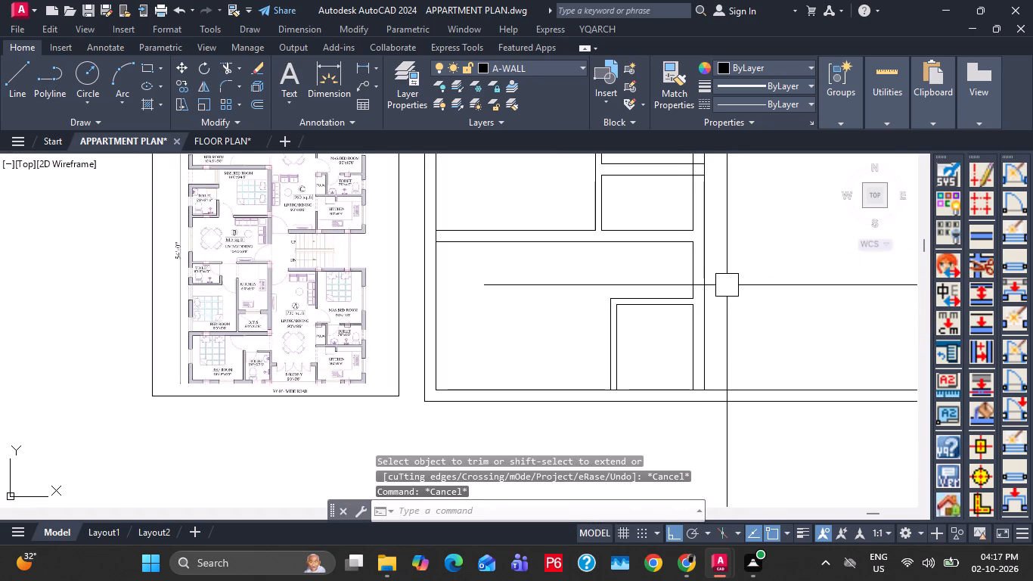
# Trim the line pieces where the wall between the kitchen and the O.T.S. meets the east wall, and save the drawing.
pyautogui.moveTo(650, 269); pyautogui.dragTo(635, 392, button='middle')
pyautogui.moveTo(632, 362); pyautogui.dragTo(635, 354, button='middle')
pyautogui.scroll(2, 688, 299)
pyautogui.write('TR')
pyautogui.press('space')
pyautogui.scroll(2, 682, 268)
pyautogui.click(696, 186)
pyautogui.moveTo(681, 358); pyautogui.dragTo(685, 346)
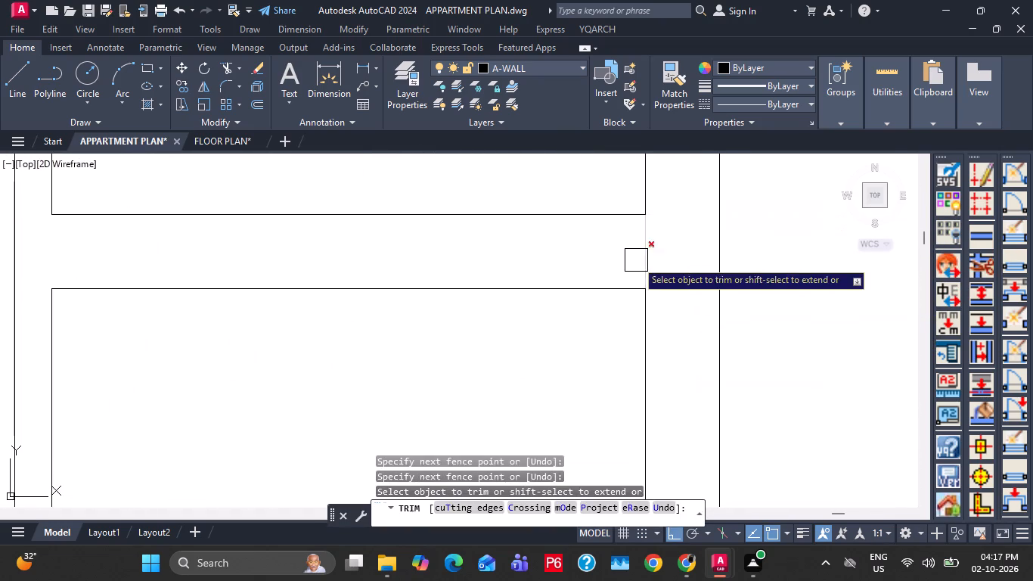
pyautogui.click(636, 260)
pyautogui.press('Escape')
pyautogui.scroll(-1, 647, 263)
pyautogui.press('Escape')
pyautogui.press('Escape')
pyautogui.hotkey('ctrl', 's')
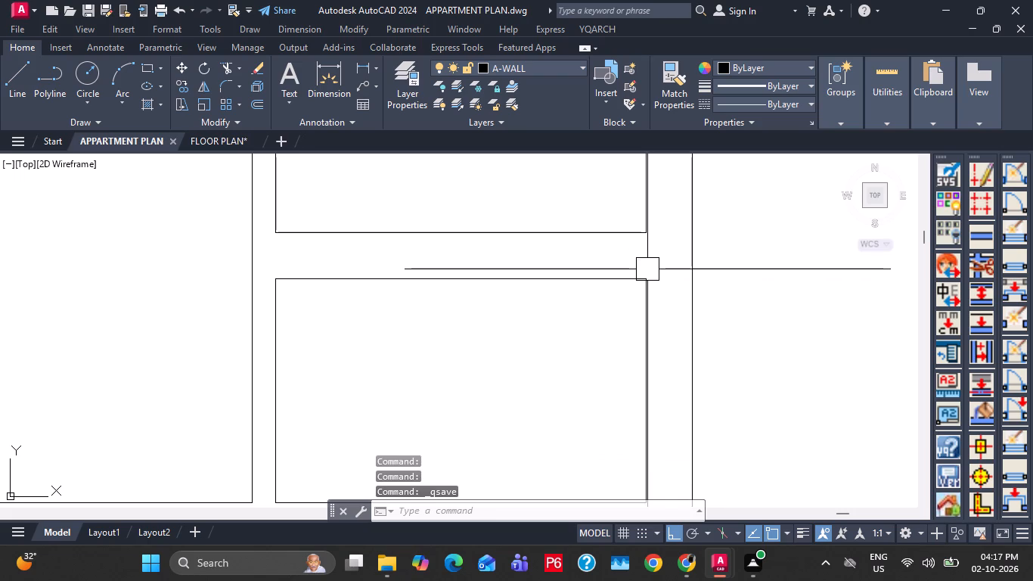
# Trim the south wall's inner line across the ends of the toilet's west wall and east wall, and save the drawing.
pyautogui.scroll(-3, 647, 269)
pyautogui.moveTo(509, 393); pyautogui.dragTo(560, 309, button='middle')
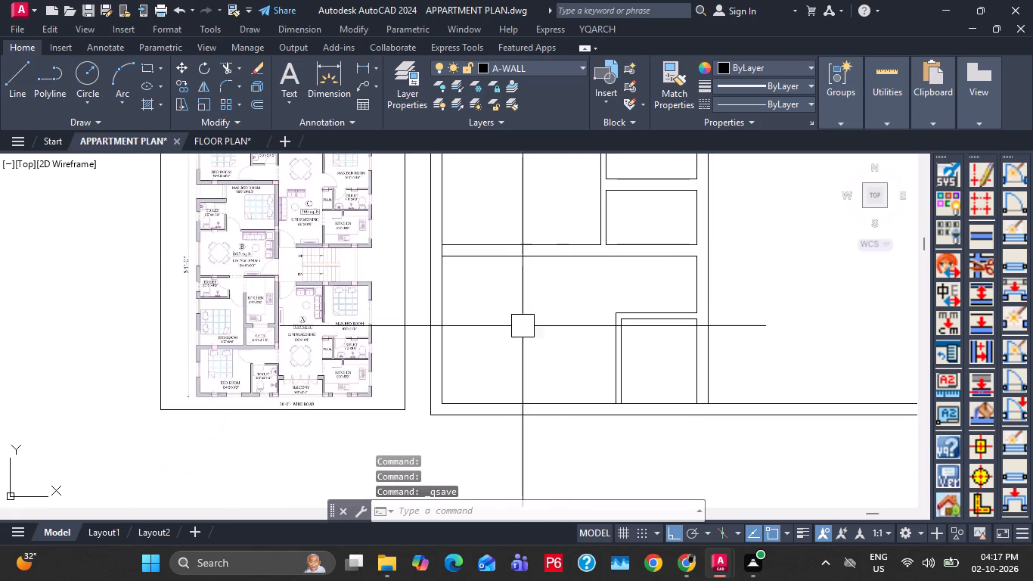
pyautogui.press('t')
pyautogui.press('r')
pyautogui.press('space')
pyautogui.scroll(5, 659, 409)
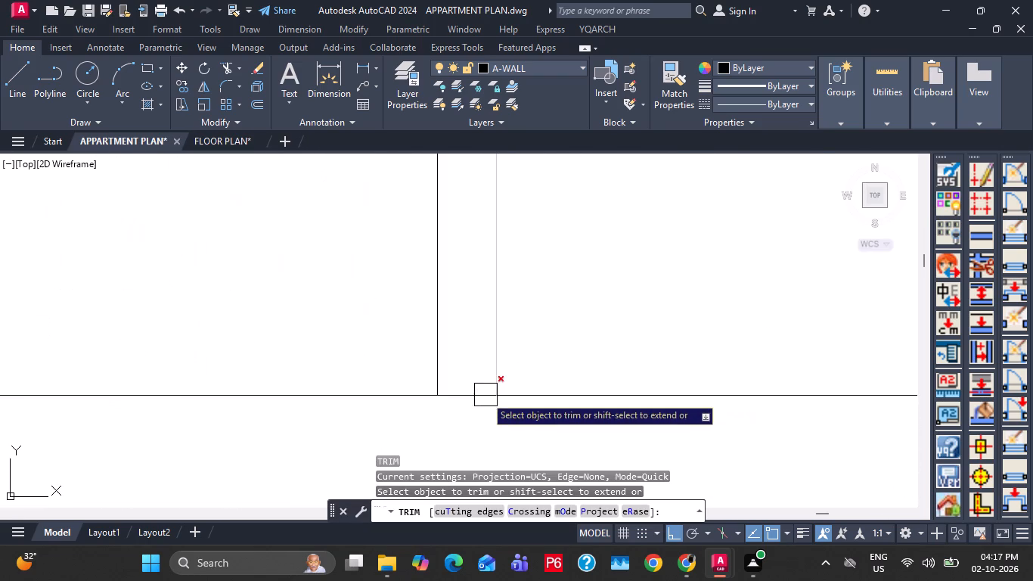
pyautogui.click(467, 397)
pyautogui.scroll(-3, 639, 377)
pyautogui.scroll(3, 782, 390)
pyautogui.moveTo(848, 364); pyautogui.dragTo(544, 391, button='middle')
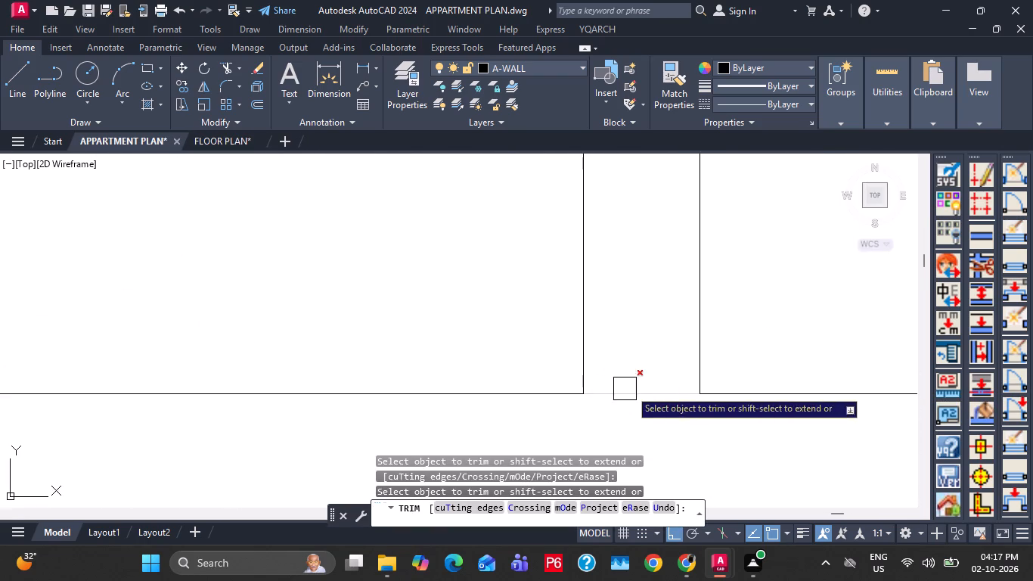
pyautogui.click(661, 382)
pyautogui.press('Escape')
pyautogui.press('Escape')
pyautogui.write('TR')
pyautogui.press('space')
pyautogui.click(653, 390)
pyautogui.press('Escape')
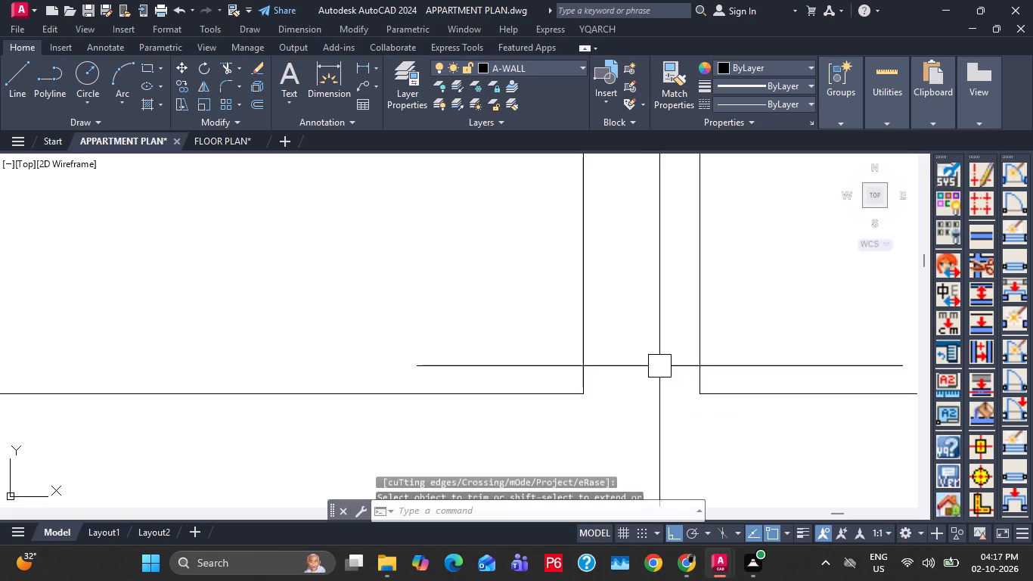
pyautogui.scroll(-7, 660, 366)
pyautogui.scroll(4, 488, 370)
pyautogui.press('Escape')
pyautogui.hotkey('ctrl', 's')
pyautogui.hotkey('ctrl', 's')
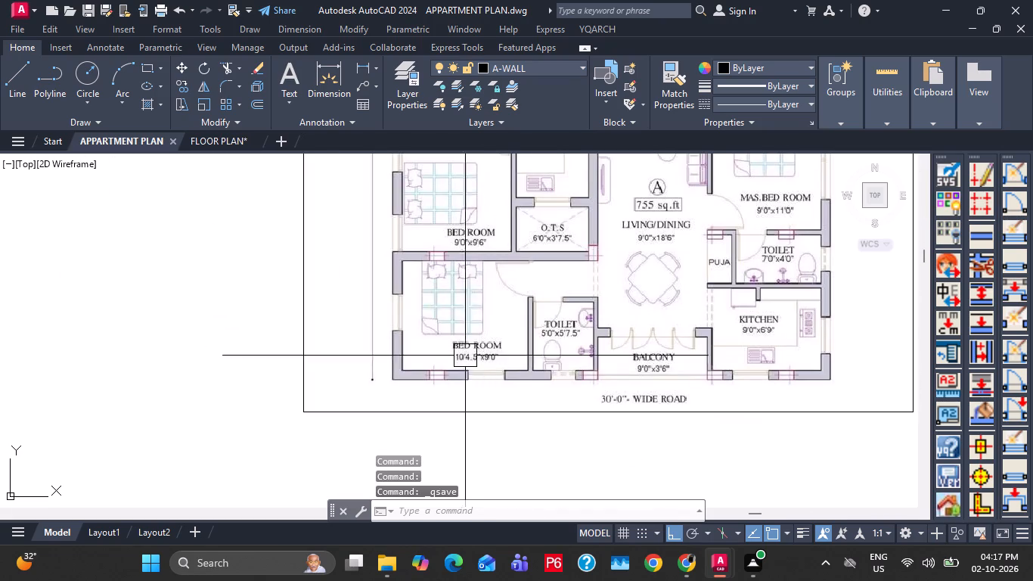
# Open a 30" wide door near the west end of the toilet's north wall, hinged on the west and swinging into the toilet.
pyautogui.moveTo(448, 306); pyautogui.dragTo(443, 341, button='middle')
pyautogui.scroll(-2, 403, 343)
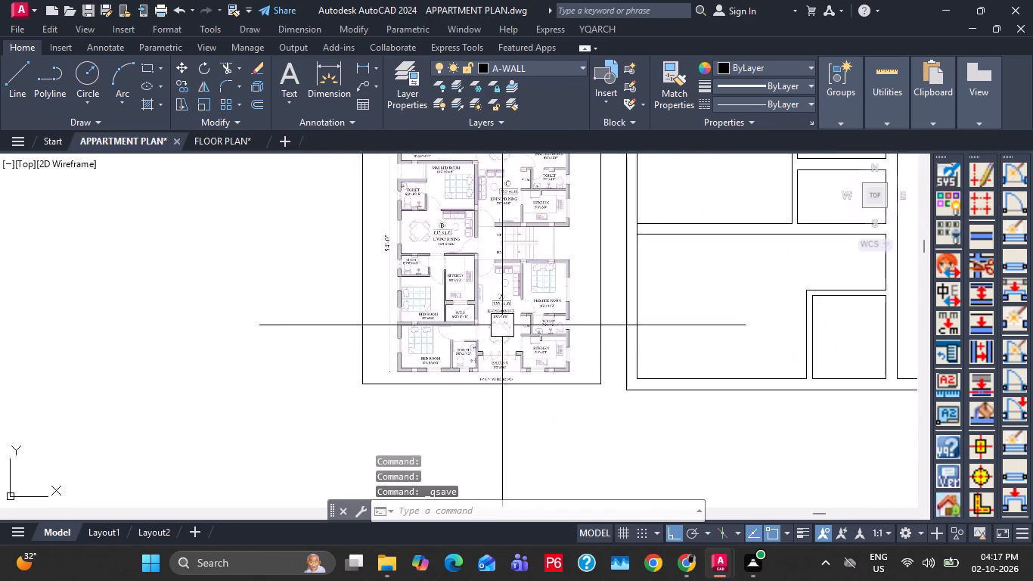
pyautogui.moveTo(518, 339); pyautogui.dragTo(416, 377, button='middle')
pyautogui.scroll(2, 428, 380)
pyautogui.press('Escape')
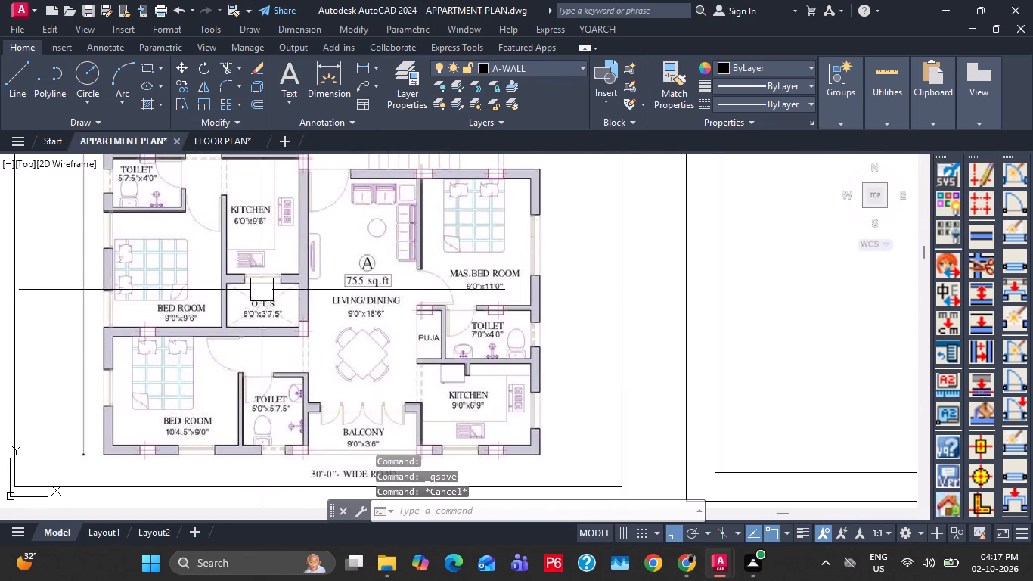
pyautogui.press('Escape')
pyautogui.click(595, 30)
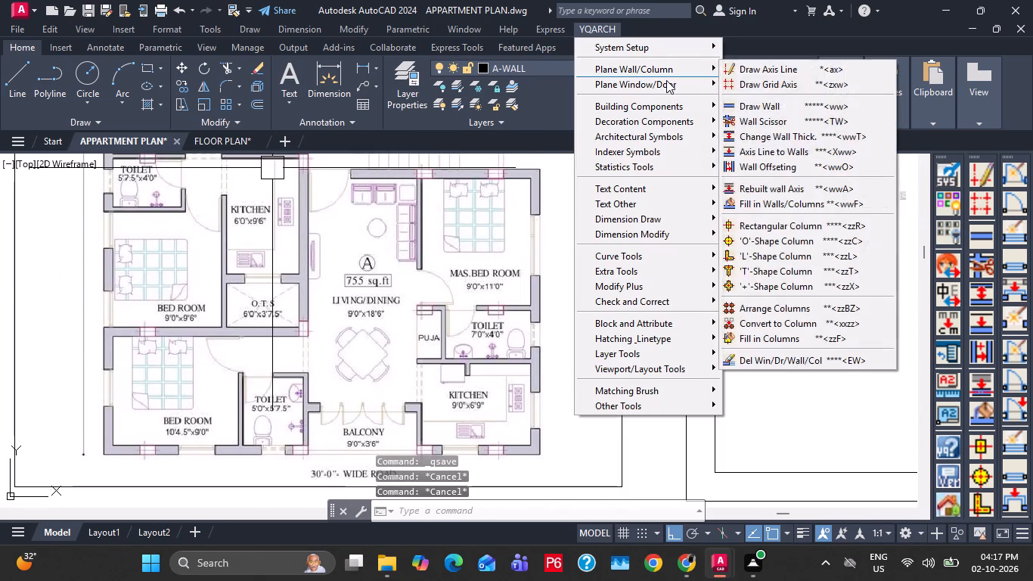
pyautogui.click(747, 88)
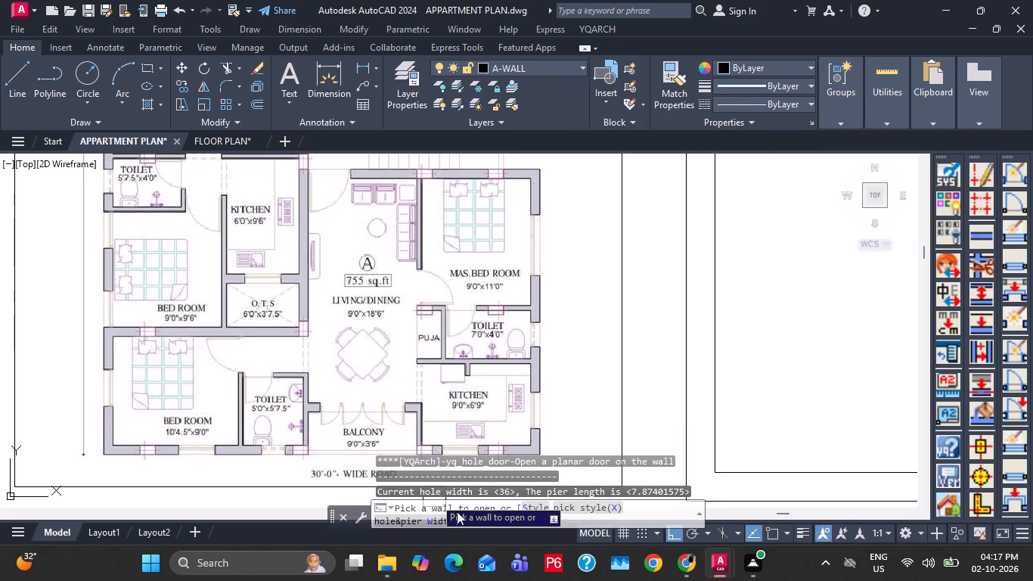
pyautogui.click(433, 518)
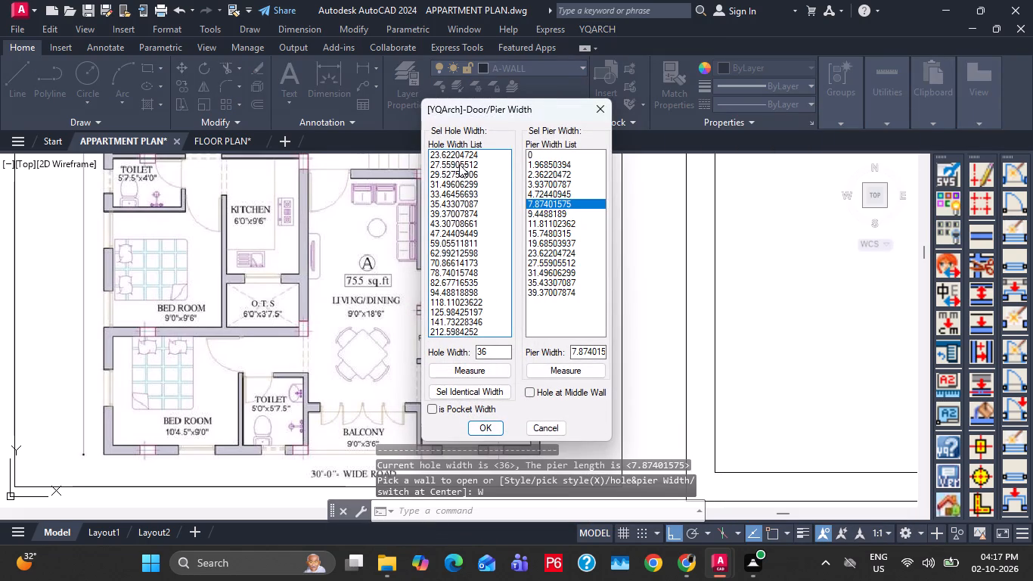
pyautogui.click(462, 154)
pyautogui.doubleClick(493, 351)
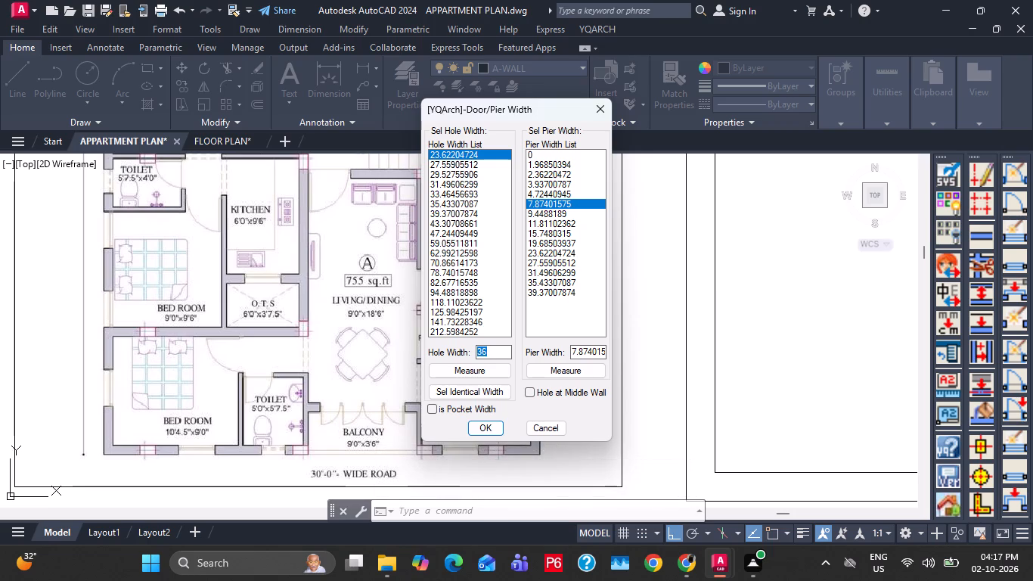
pyautogui.press('3')
pyautogui.press('0')
pyautogui.click(493, 424)
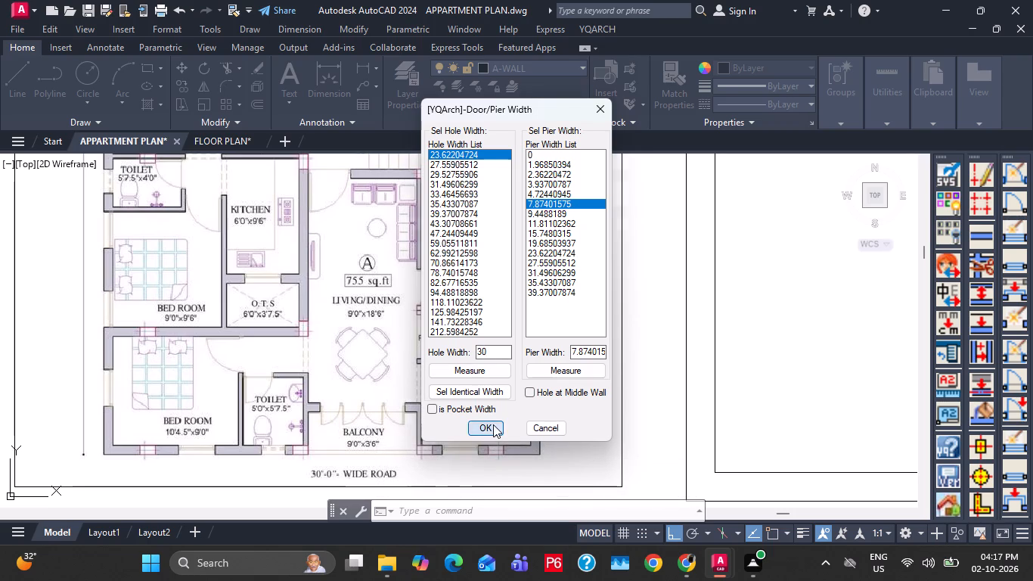
pyautogui.scroll(-3, 454, 325)
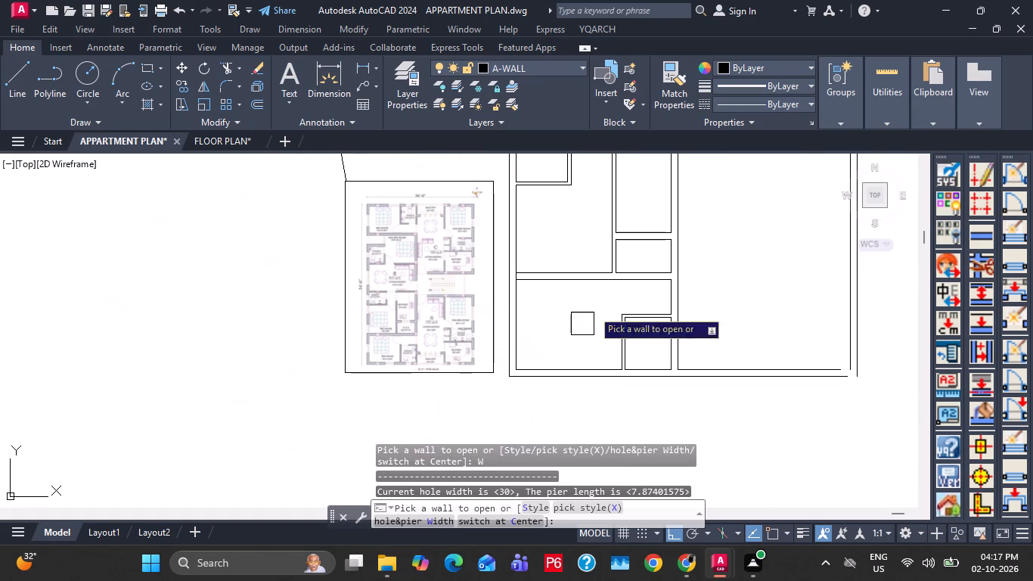
pyautogui.scroll(3, 658, 324)
pyautogui.click(553, 307)
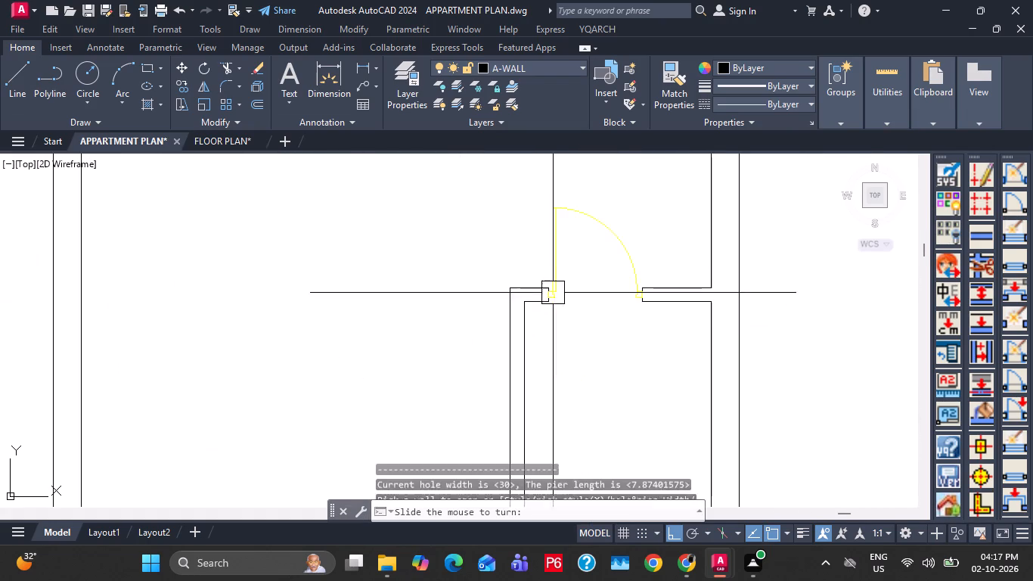
pyautogui.click(561, 372)
pyautogui.press('Escape')
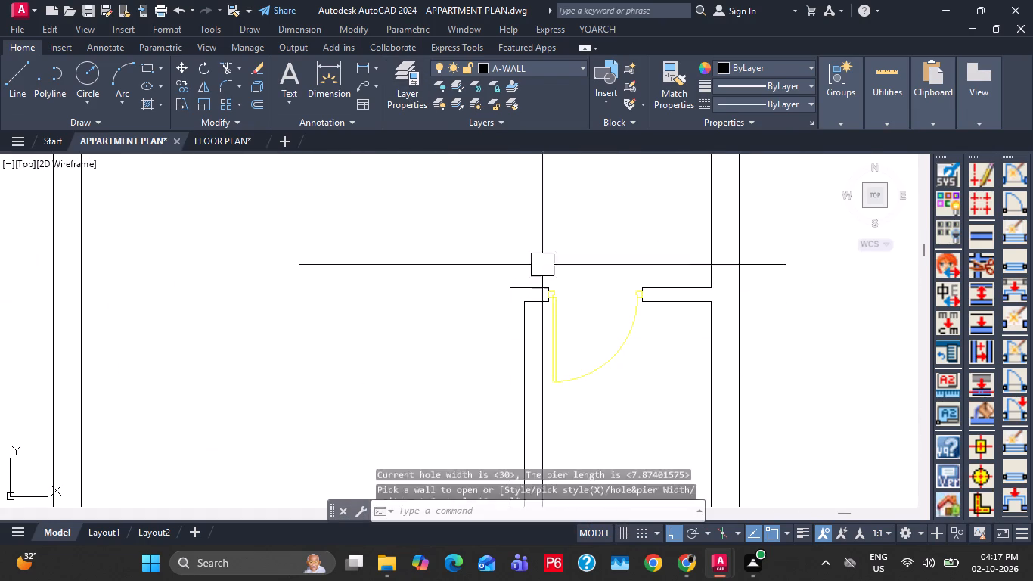
# Measure from the toilet's inner and outer northwest wall corners to the door opening, saving the drawing after each check.
pyautogui.press('Escape')
pyautogui.press('Escape')
pyautogui.click(365, 68)
pyautogui.scroll(2, 544, 318)
pyautogui.click(485, 266)
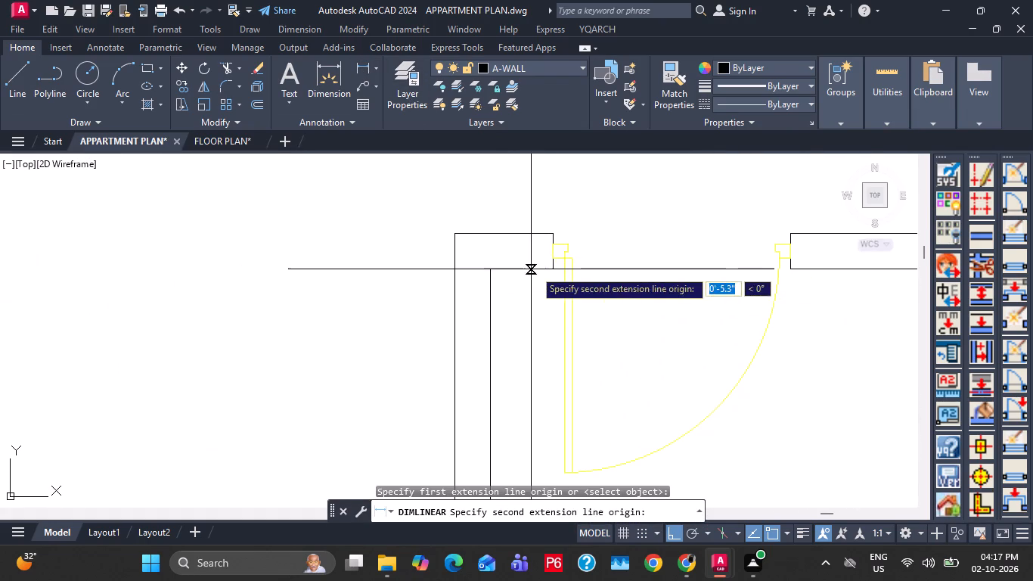
pyautogui.click(557, 267)
pyautogui.press('Escape')
pyautogui.press('Escape')
pyautogui.scroll(-4, 552, 301)
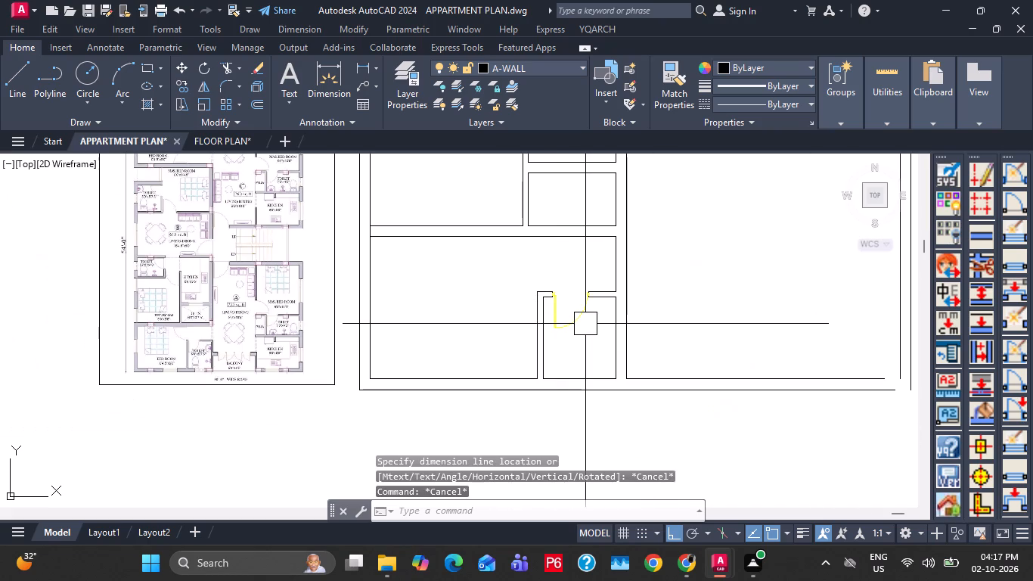
pyautogui.hotkey('ctrl', 's')
pyautogui.scroll(2, 559, 285)
pyautogui.click(362, 63)
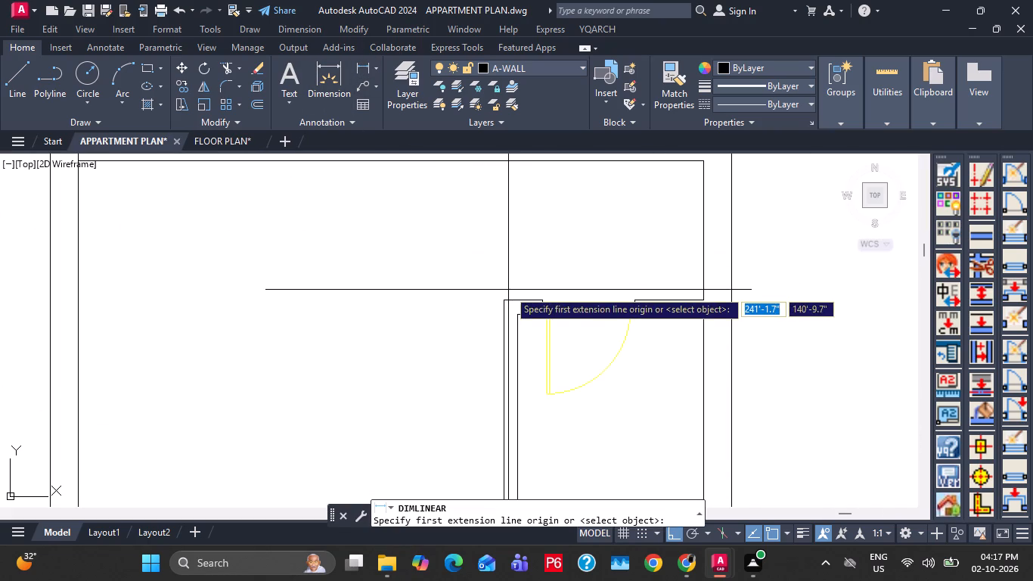
pyautogui.click(507, 296)
pyautogui.click(541, 297)
pyautogui.press('Escape')
pyautogui.press('Escape')
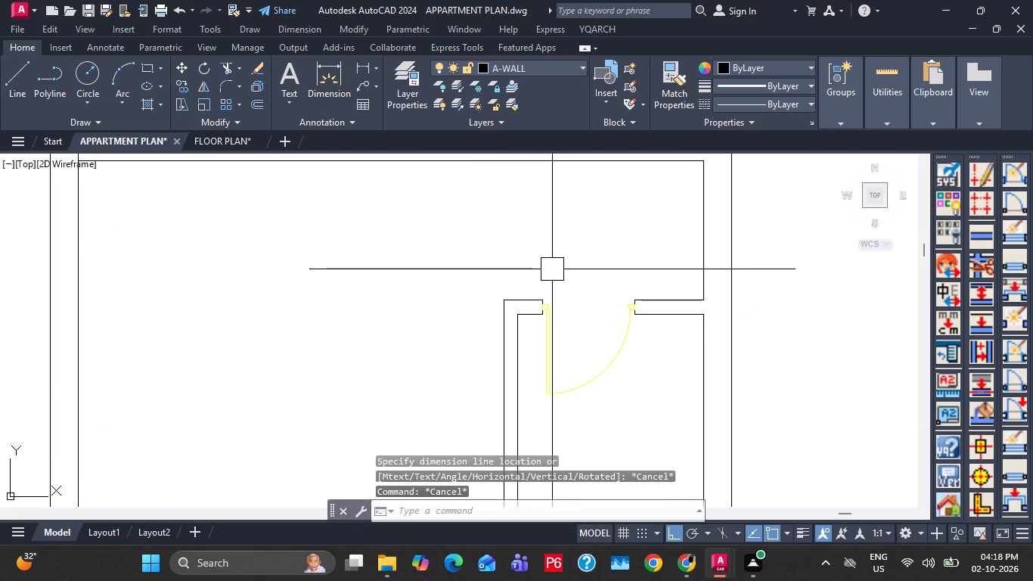
pyautogui.hotkey('ctrl', 's')
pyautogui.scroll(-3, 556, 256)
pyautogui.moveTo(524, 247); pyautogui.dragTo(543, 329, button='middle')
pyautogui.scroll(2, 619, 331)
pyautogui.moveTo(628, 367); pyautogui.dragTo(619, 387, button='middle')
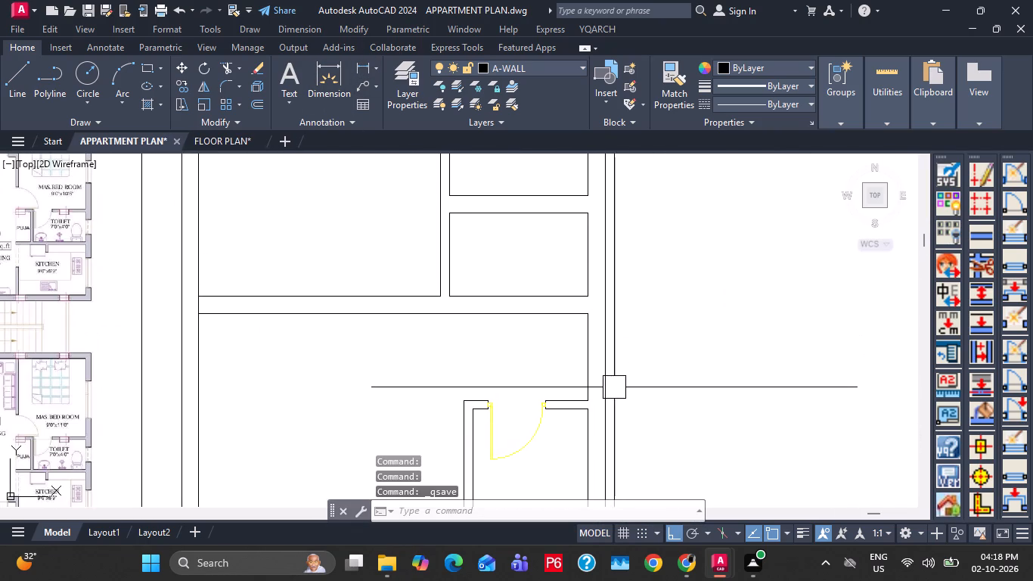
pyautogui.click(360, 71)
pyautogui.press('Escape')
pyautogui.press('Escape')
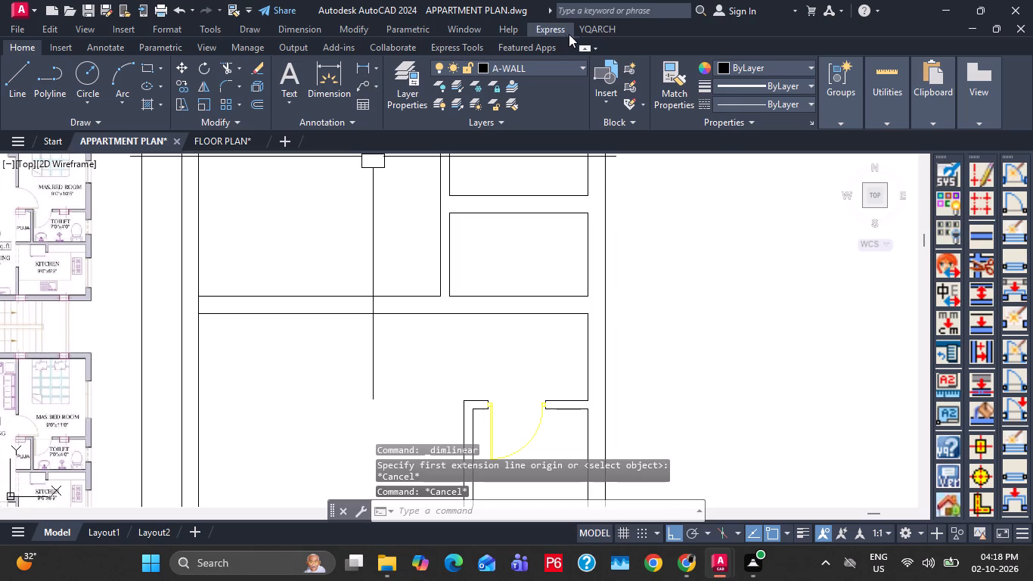
# Open a 36" wide door in the bedroom's east wall near the toilet's northeast corner, hinged on the north and swinging west.
pyautogui.click(594, 28)
pyautogui.click(636, 70)
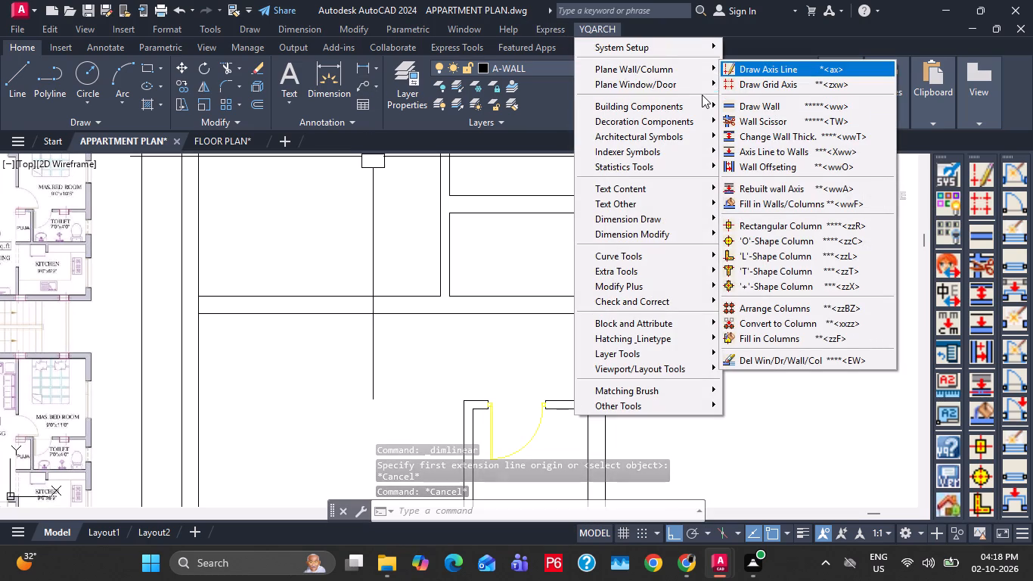
pyautogui.click(779, 89)
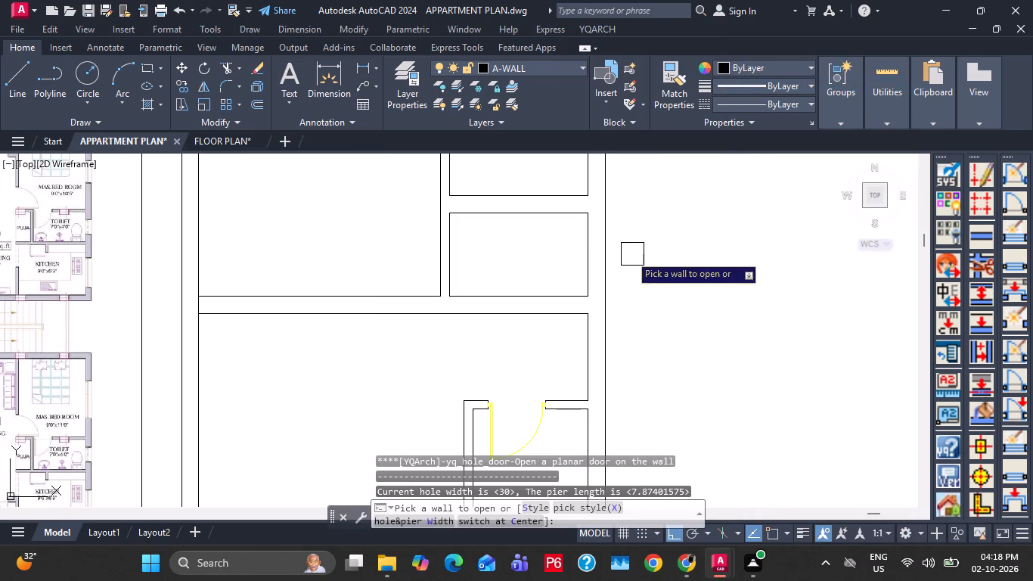
pyautogui.click(435, 519)
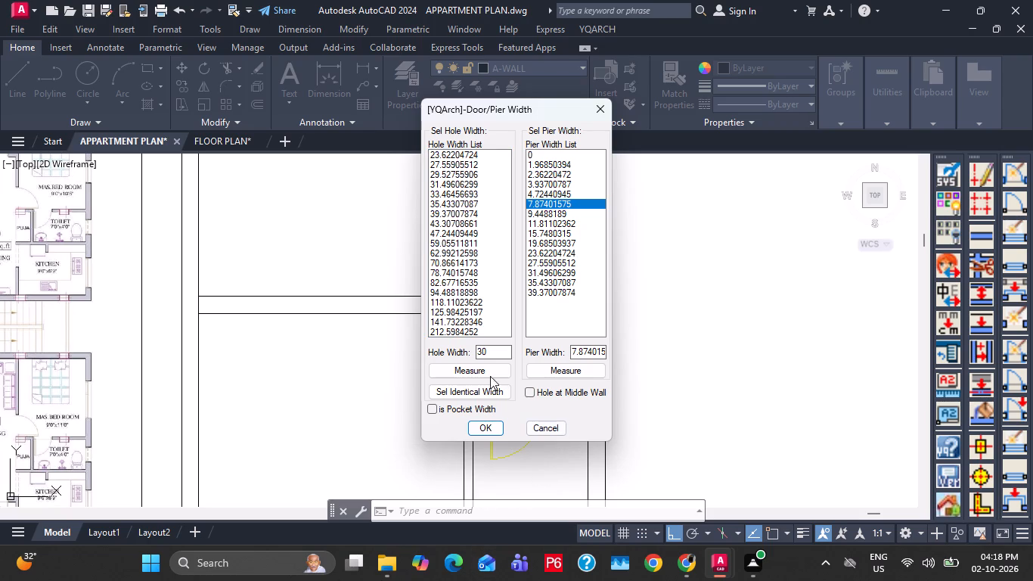
pyautogui.click(497, 348)
pyautogui.press('BackSpace')
pyautogui.press('6')
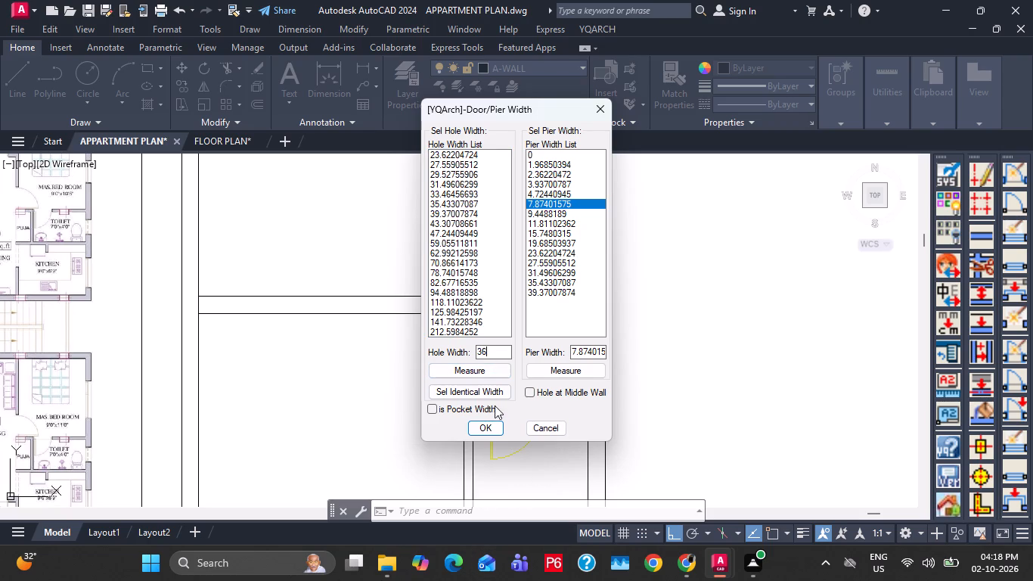
pyautogui.click(492, 422)
pyautogui.click(600, 363)
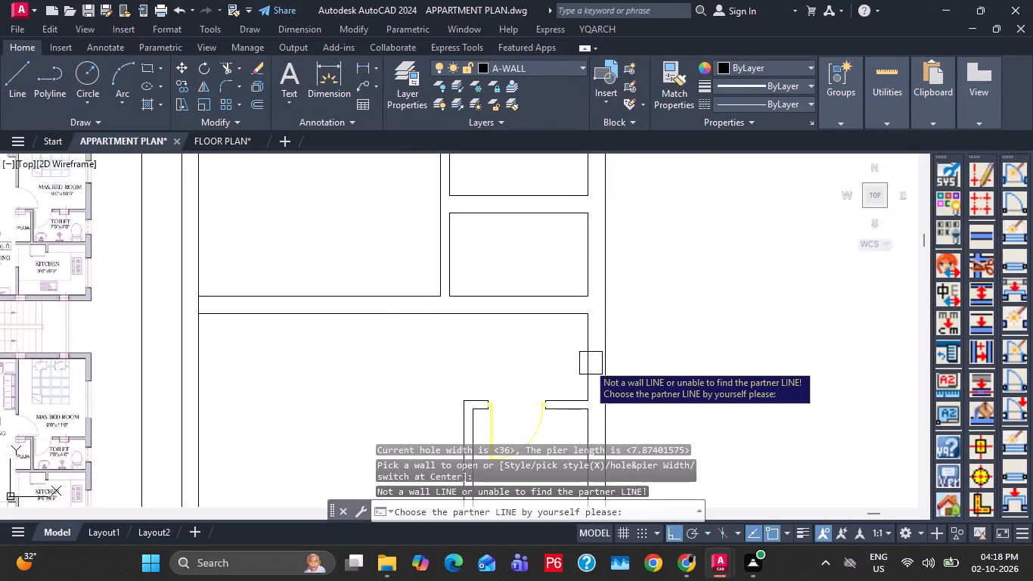
pyautogui.click(585, 363)
pyautogui.scroll(1, 581, 346)
pyautogui.middleClick(568, 371)
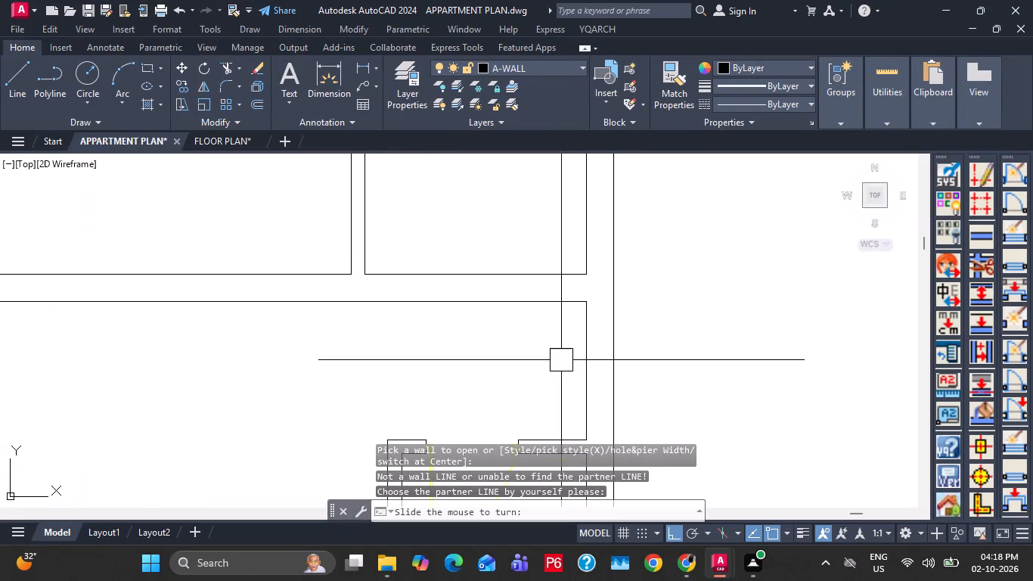
pyautogui.click(365, 65)
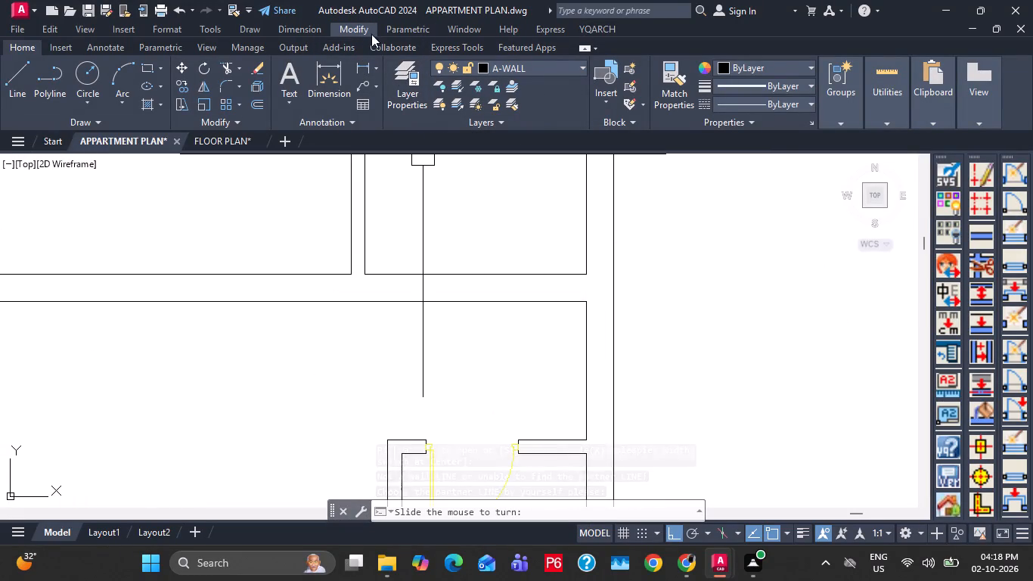
pyautogui.press('Escape')
pyautogui.press('Escape')
# Measure the east wall's inner face between the bedroom's north wall and the toilet's north wall.
pyautogui.click(364, 66)
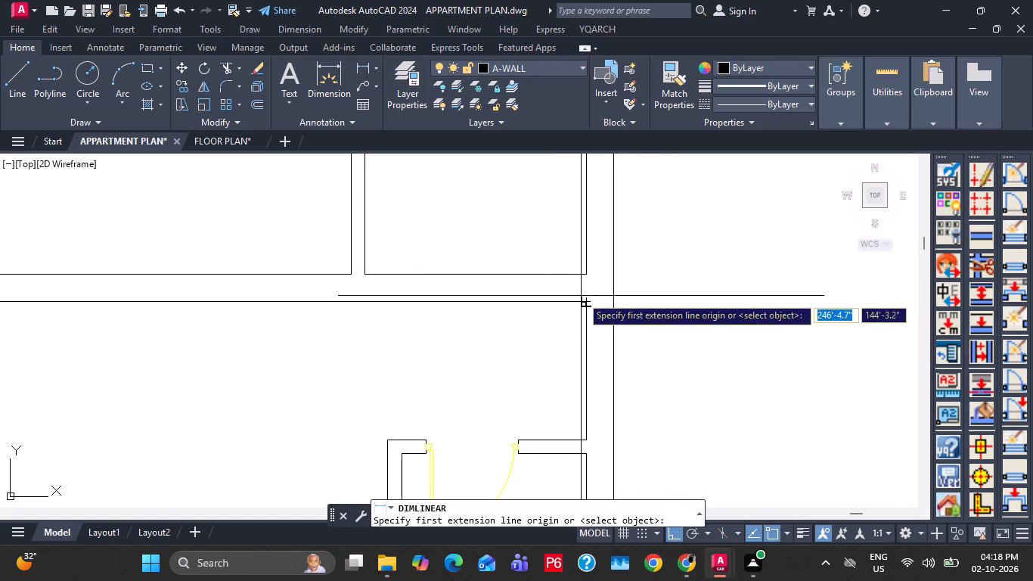
pyautogui.click(581, 296)
pyautogui.click(585, 438)
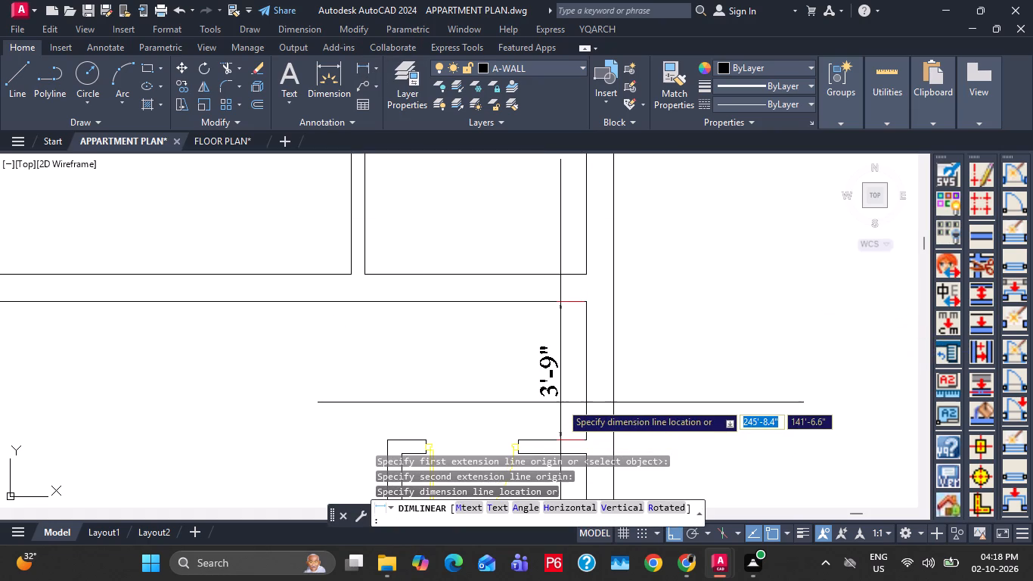
pyautogui.moveTo(563, 392); pyautogui.dragTo(556, 353, button='middle')
pyautogui.scroll(-1, 556, 351)
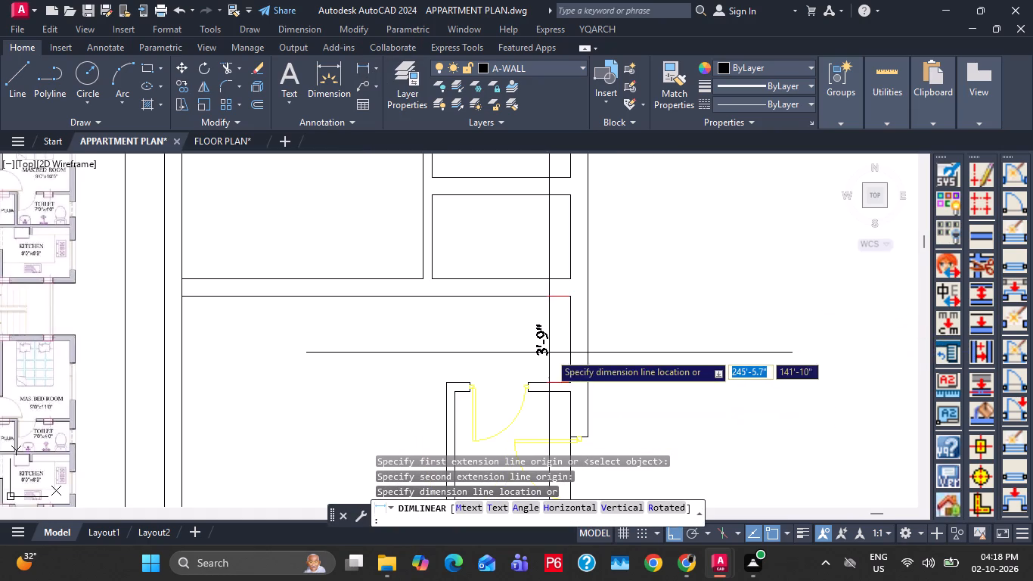
pyautogui.press('Escape')
pyautogui.press('Escape')
# Set the hole width to 30" for opening a door in the bedroom's east wall north of the toilet.
pyautogui.click(615, 26)
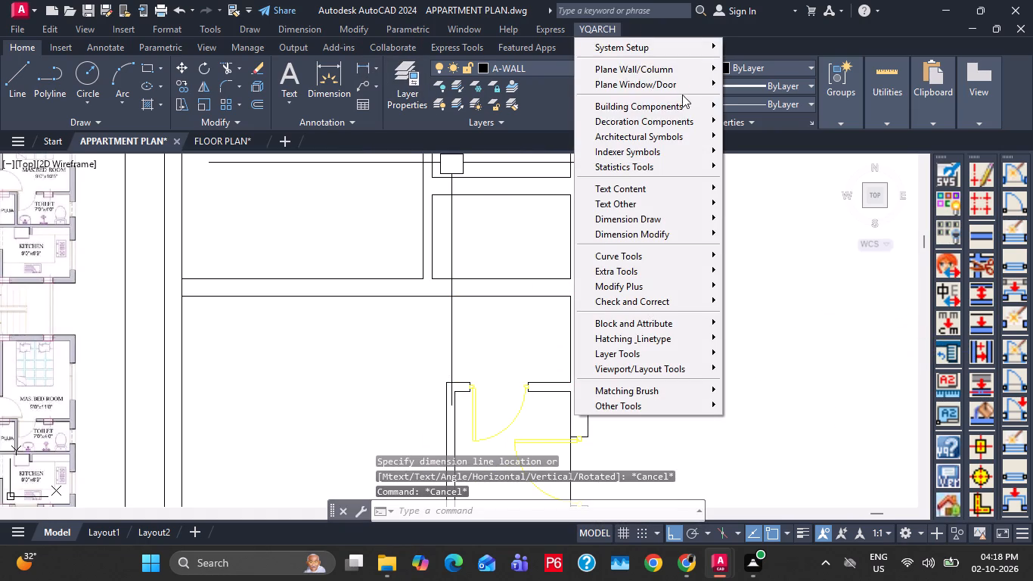
pyautogui.click(670, 82)
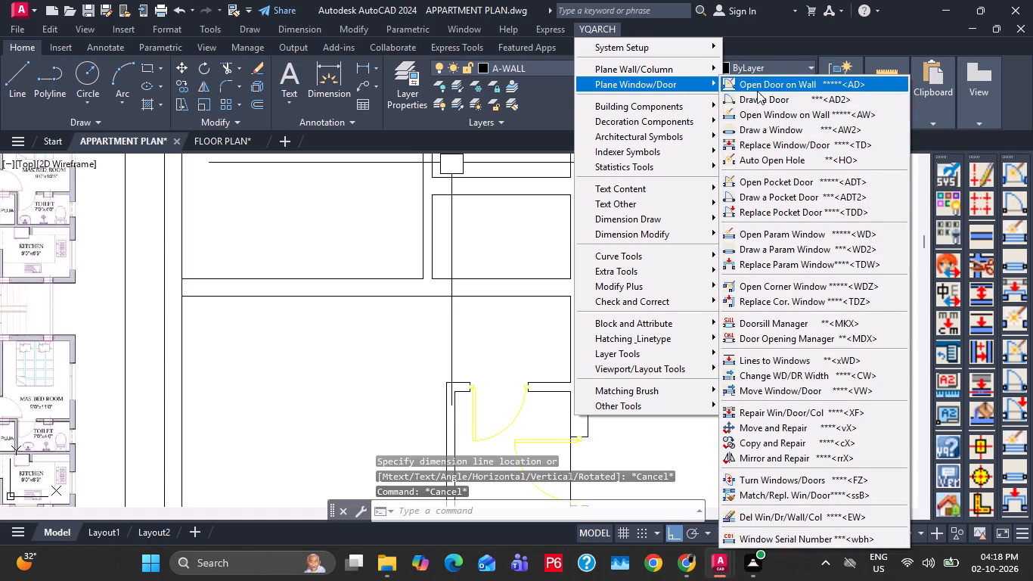
pyautogui.click(762, 80)
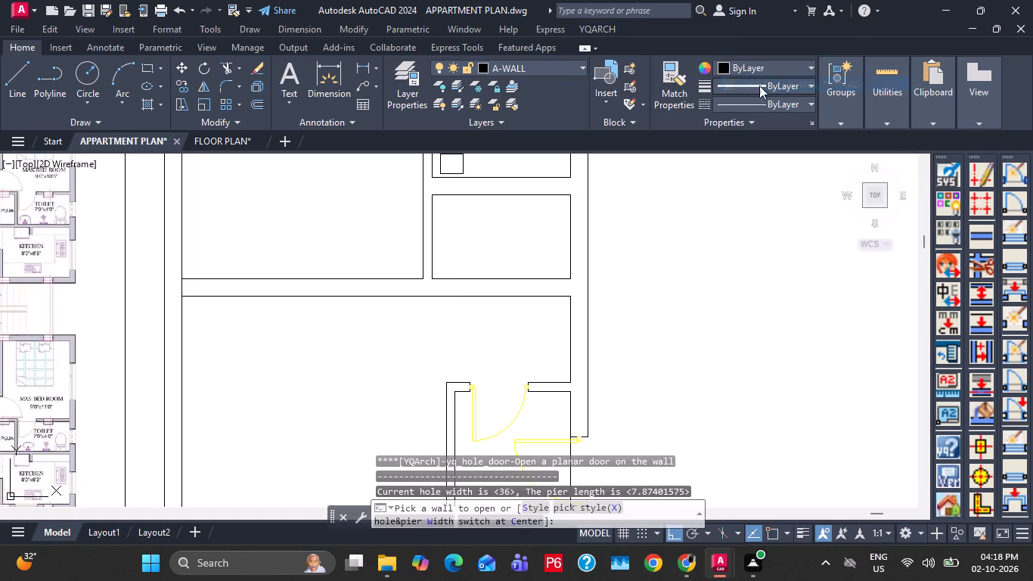
pyautogui.click(423, 520)
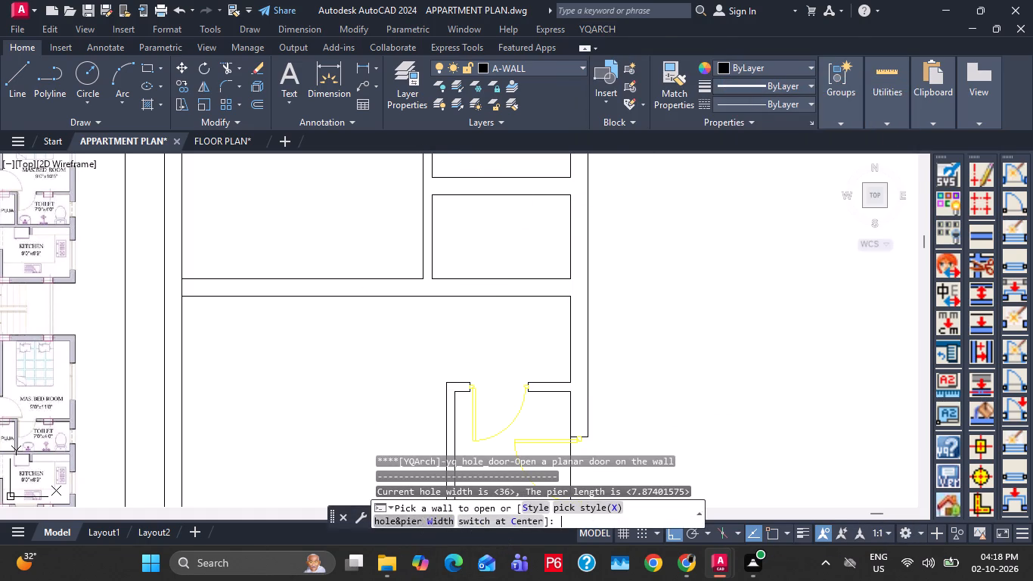
pyautogui.click(501, 355)
pyautogui.press('BackSpace')
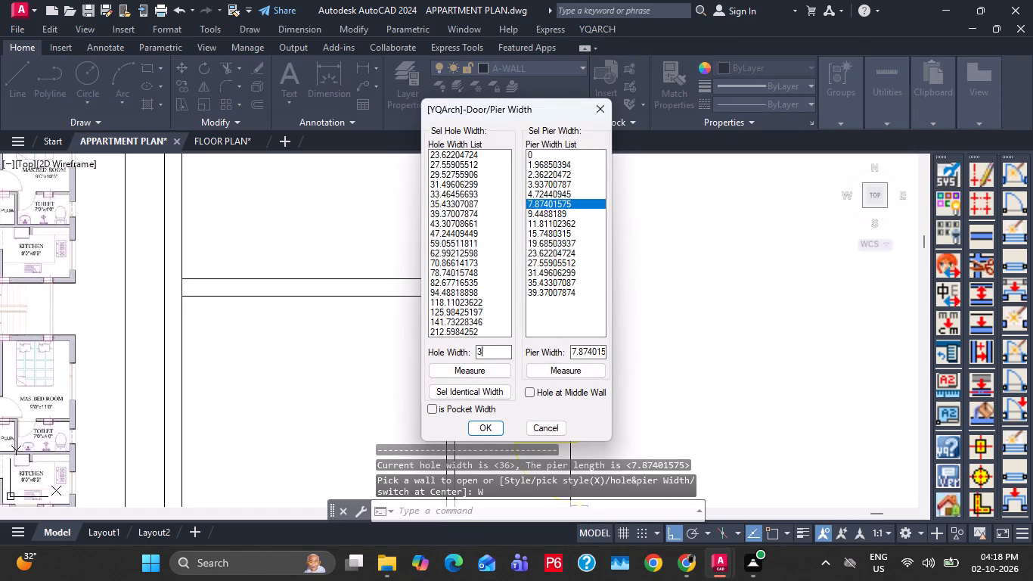
pyautogui.press('0')
pyautogui.click(480, 430)
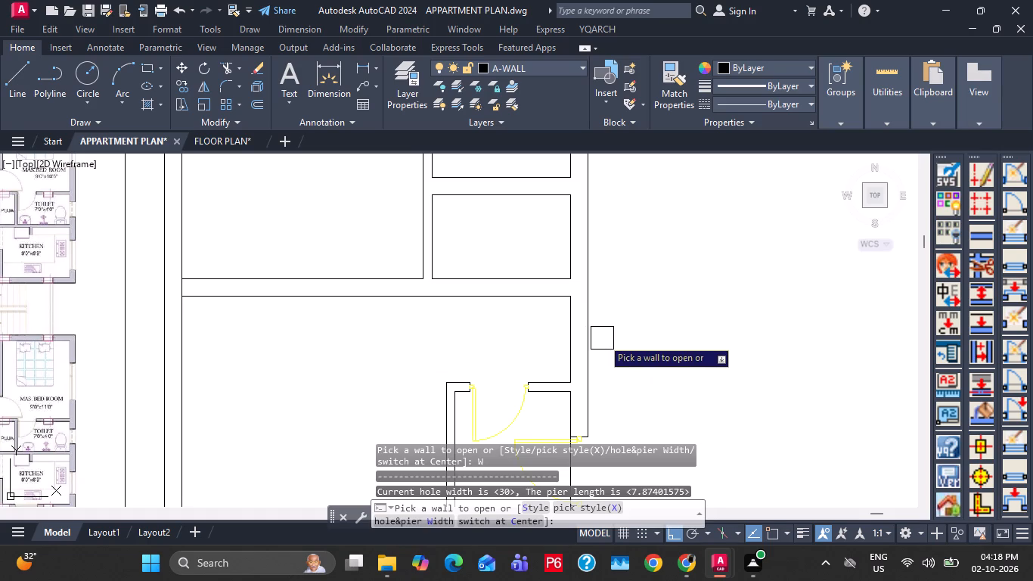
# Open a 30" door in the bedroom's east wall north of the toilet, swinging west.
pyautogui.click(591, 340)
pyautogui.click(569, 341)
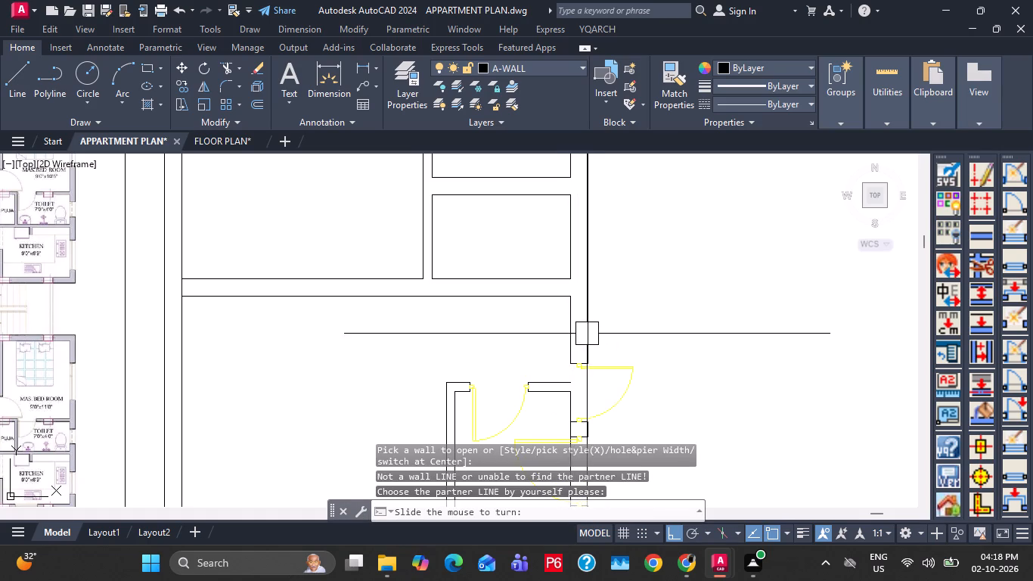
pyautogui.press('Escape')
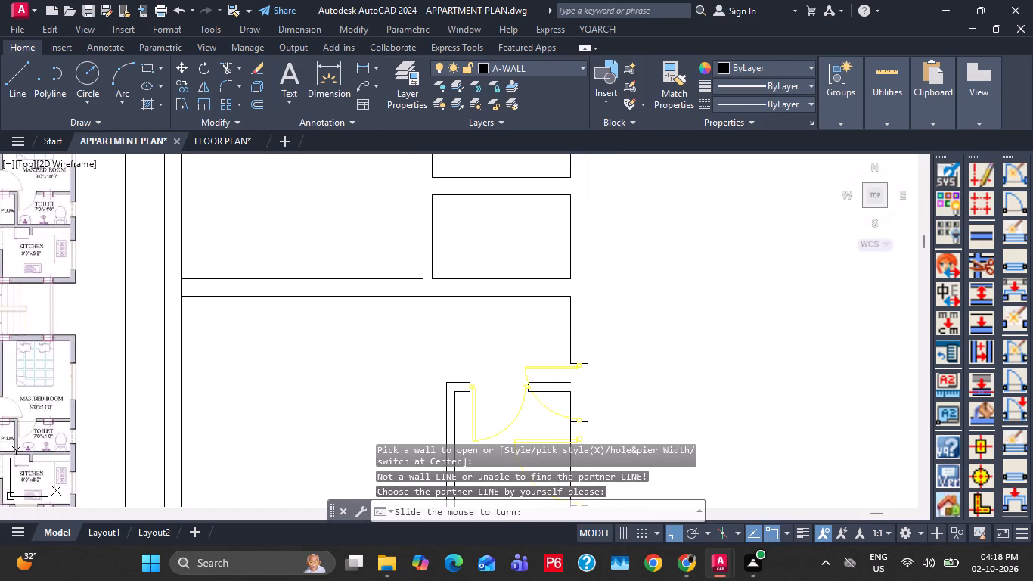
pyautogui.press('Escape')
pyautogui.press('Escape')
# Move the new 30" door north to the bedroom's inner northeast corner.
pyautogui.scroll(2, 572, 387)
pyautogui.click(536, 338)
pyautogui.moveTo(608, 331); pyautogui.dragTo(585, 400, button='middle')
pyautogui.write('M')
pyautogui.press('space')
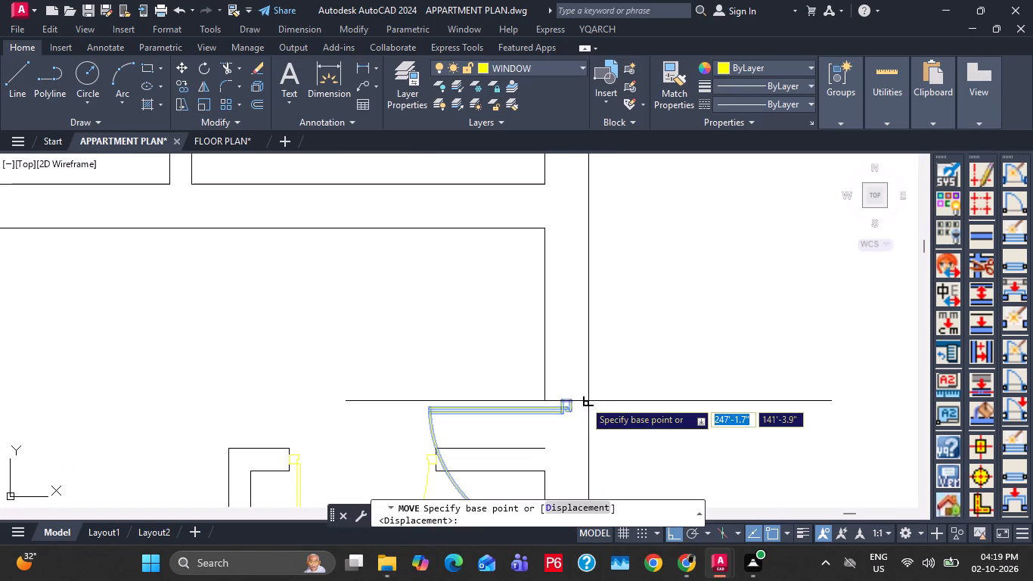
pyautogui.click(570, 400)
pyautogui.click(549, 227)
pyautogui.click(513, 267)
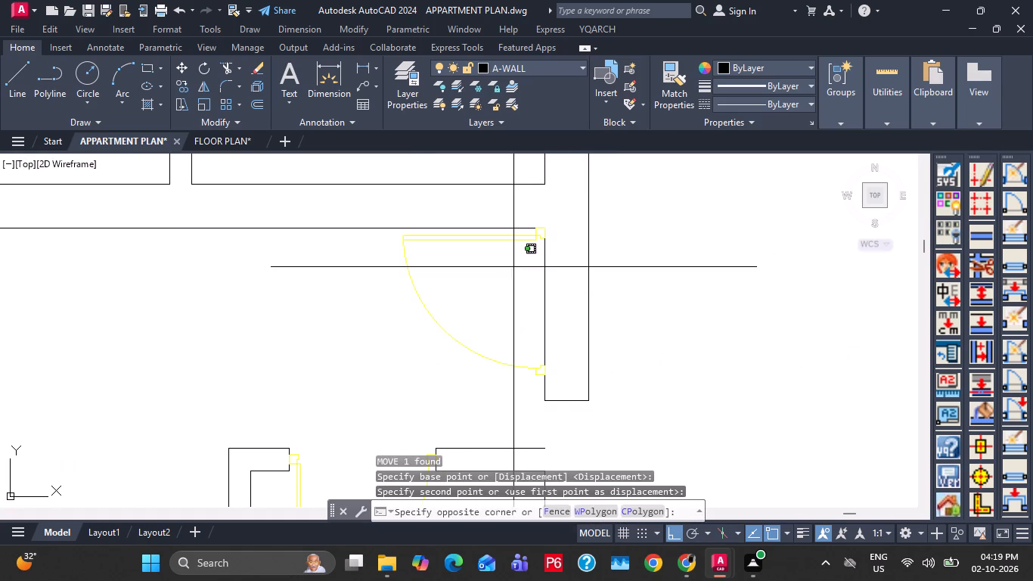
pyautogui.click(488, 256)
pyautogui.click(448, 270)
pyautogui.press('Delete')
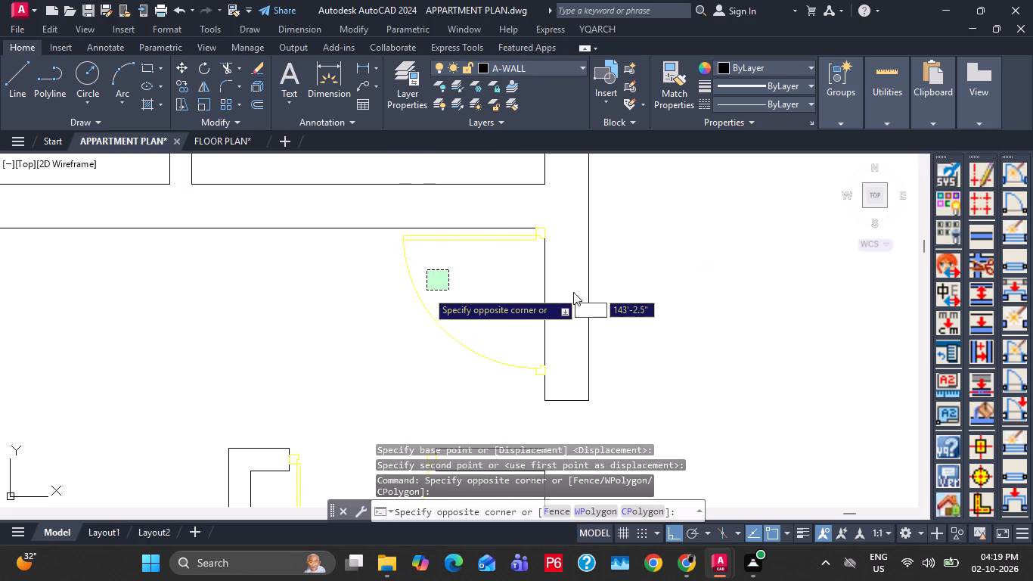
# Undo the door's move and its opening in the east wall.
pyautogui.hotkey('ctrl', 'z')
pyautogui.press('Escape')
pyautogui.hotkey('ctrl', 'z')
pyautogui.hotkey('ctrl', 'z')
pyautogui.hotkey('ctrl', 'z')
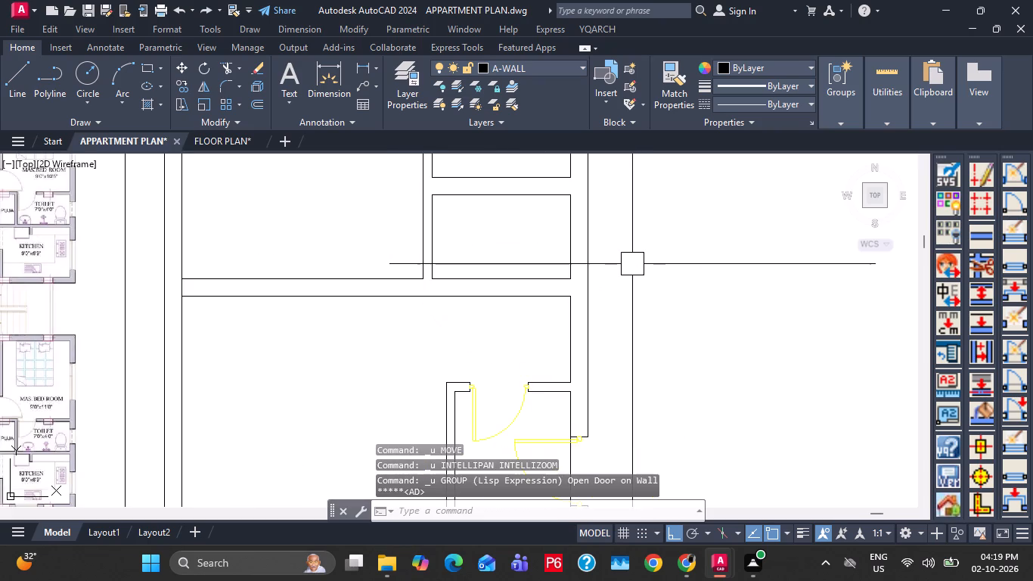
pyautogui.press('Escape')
# Open a 30" door in the bedroom's east wall near its northeast corner, hinged on the north and swinging west, and save the drawing.
pyautogui.click(587, 26)
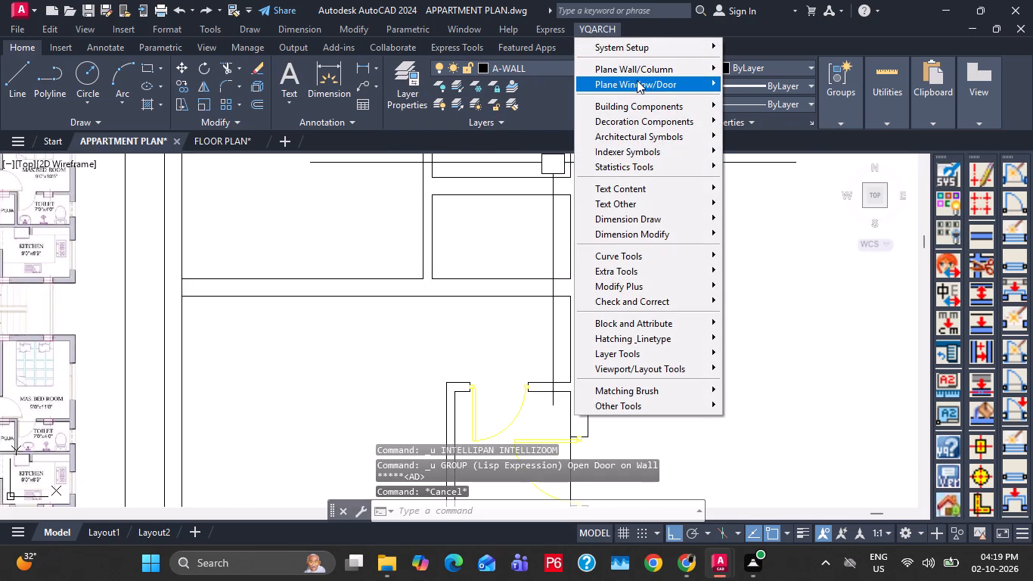
pyautogui.click(637, 80)
pyautogui.click(776, 86)
pyautogui.scroll(1, 566, 302)
pyautogui.click(570, 310)
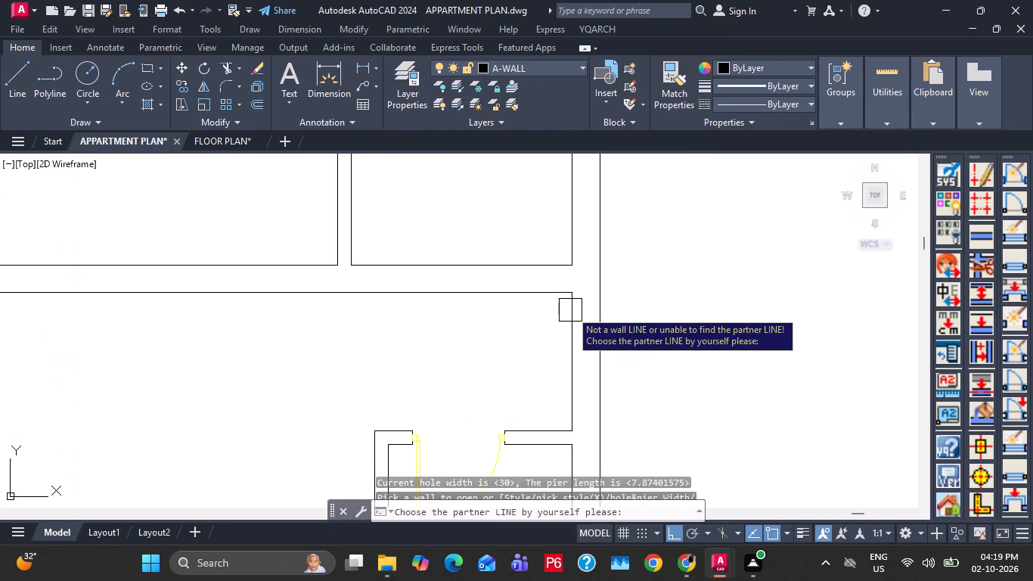
pyautogui.click(598, 315)
pyautogui.click(575, 316)
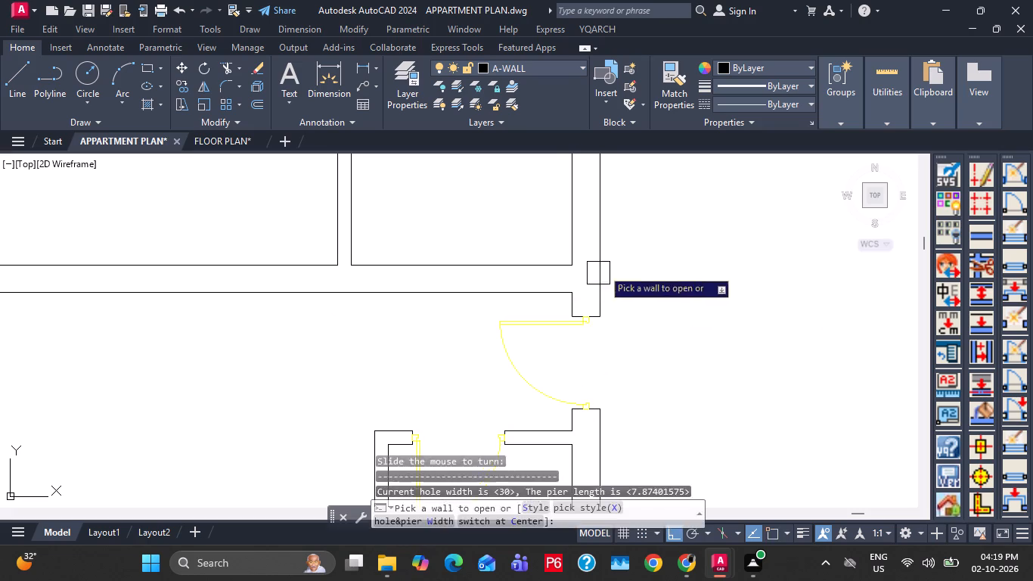
pyautogui.press('Escape')
pyautogui.press('Escape')
pyautogui.scroll(-1, 607, 274)
pyautogui.hotkey('ctrl', 's')
pyautogui.hotkey('ctrl', 's')
# Delete the door in the toilet's east wall together with the two jamb lines of its opening.
pyautogui.moveTo(606, 387); pyautogui.dragTo(601, 325, button='middle')
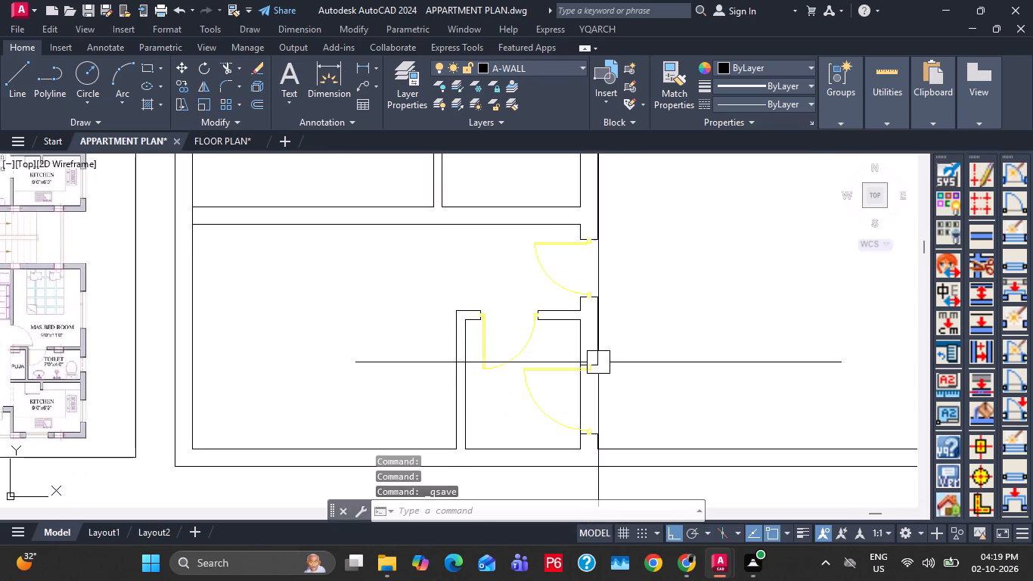
pyautogui.scroll(1, 584, 396)
pyautogui.click(584, 396)
pyautogui.press('Escape')
pyautogui.write('TR')
pyautogui.press('space')
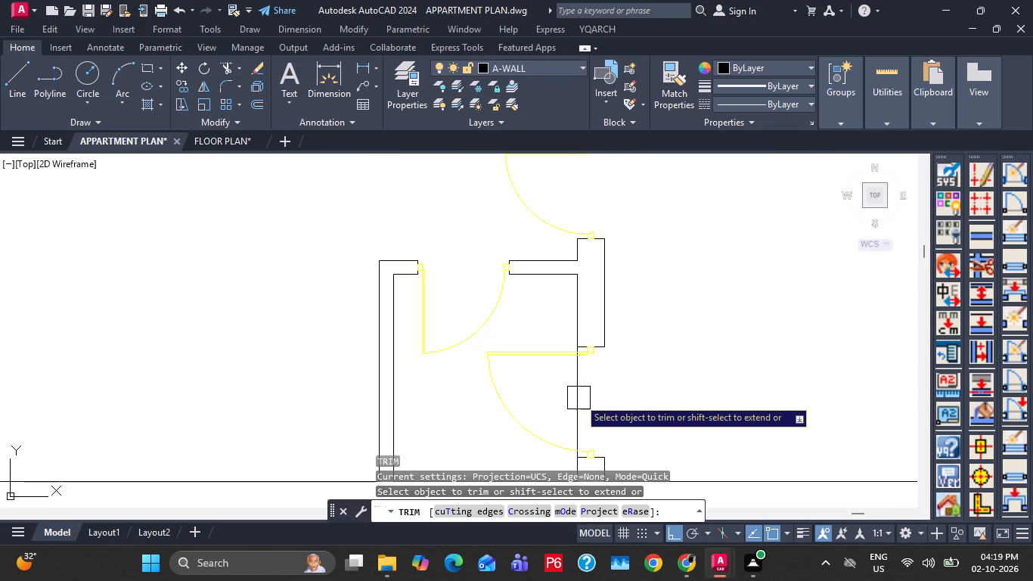
pyautogui.press('Escape')
pyautogui.click(563, 362)
pyautogui.press('Delete')
pyautogui.moveTo(607, 386); pyautogui.dragTo(603, 322, button='middle')
pyautogui.click(582, 284)
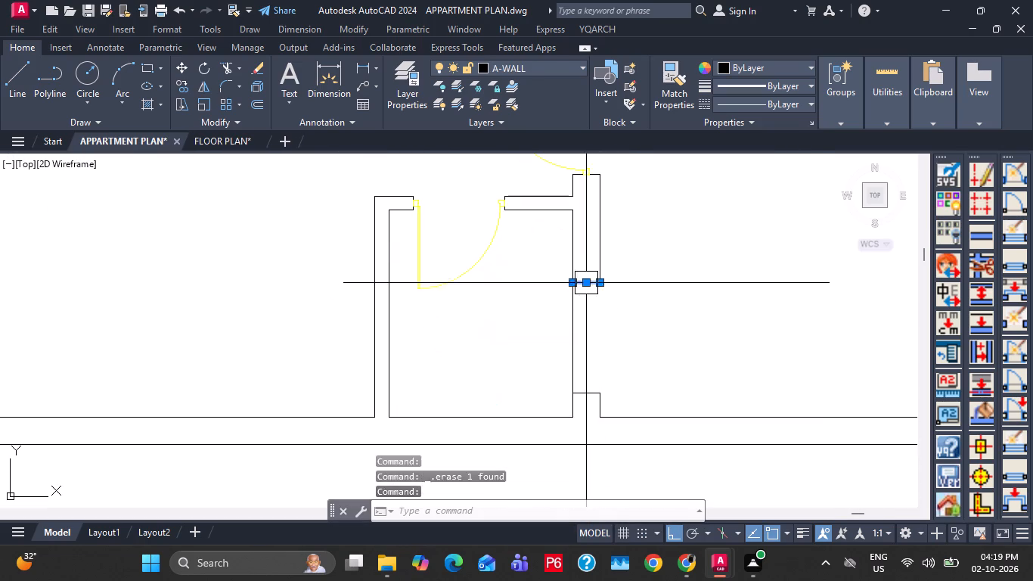
pyautogui.press('Delete')
pyautogui.click(582, 393)
pyautogui.press('Delete')
# Join the two outer face segments of the toilet's east wall into one line and save the drawing.
pyautogui.click(597, 399)
pyautogui.click(613, 229)
pyautogui.click(581, 274)
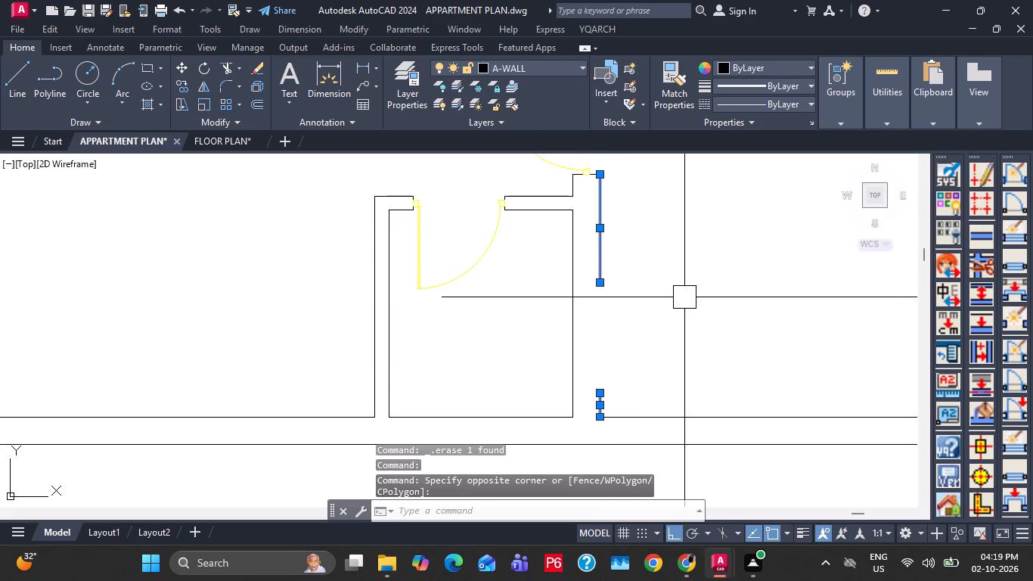
pyautogui.write('J')
pyautogui.press('space')
pyautogui.scroll(-2, 619, 287)
pyautogui.moveTo(655, 273); pyautogui.dragTo(653, 370, button='middle')
pyautogui.press('Escape')
pyautogui.press('Escape')
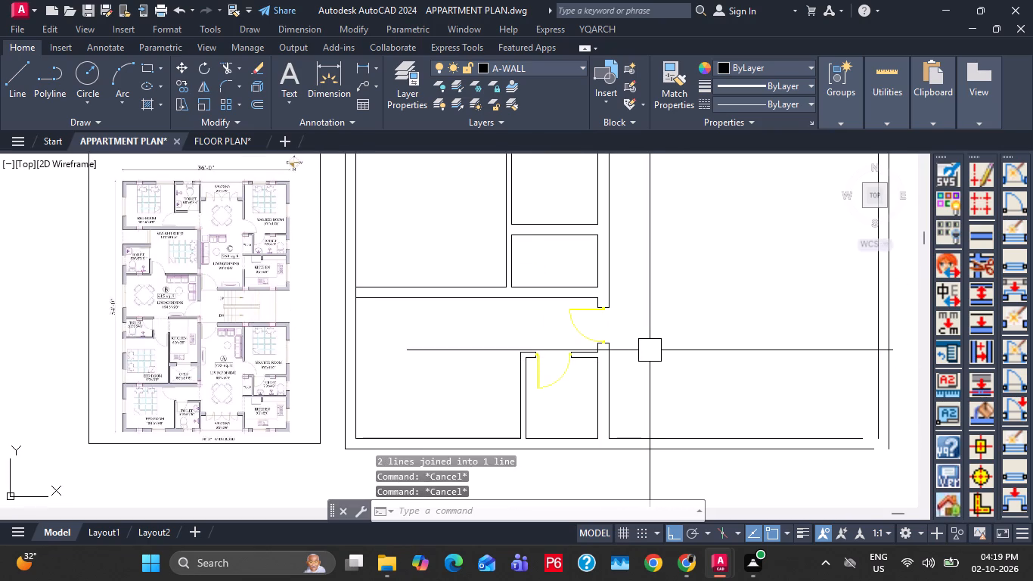
pyautogui.hotkey('ctrl', 's')
# Trim the exterior west wall's inner face line where the southwest bedroom's north partition meets it.
pyautogui.write('TR')
pyautogui.press('space')
pyautogui.scroll(4, 361, 295)
pyautogui.click(321, 281)
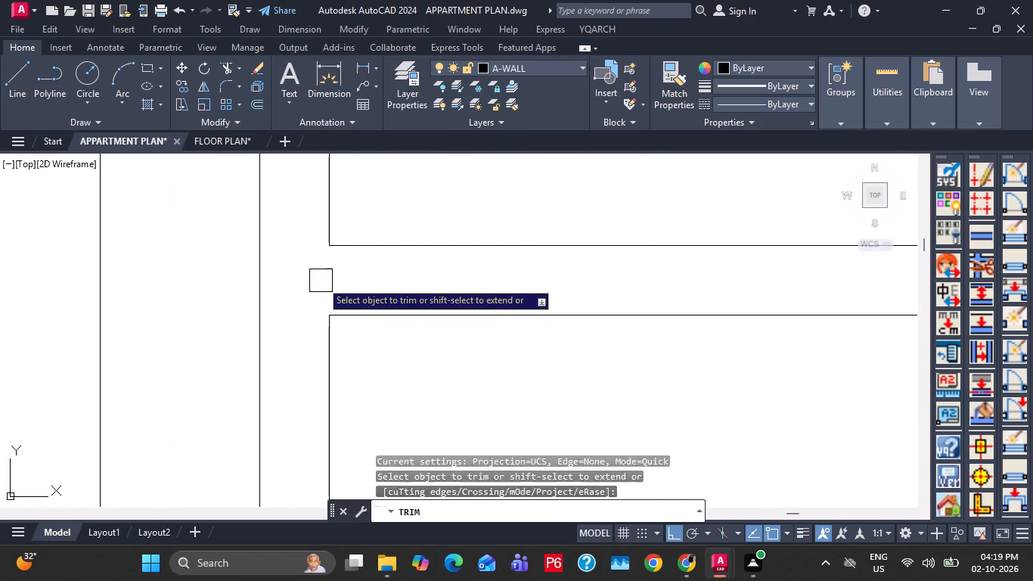
pyautogui.press('Escape')
pyautogui.press('Escape')
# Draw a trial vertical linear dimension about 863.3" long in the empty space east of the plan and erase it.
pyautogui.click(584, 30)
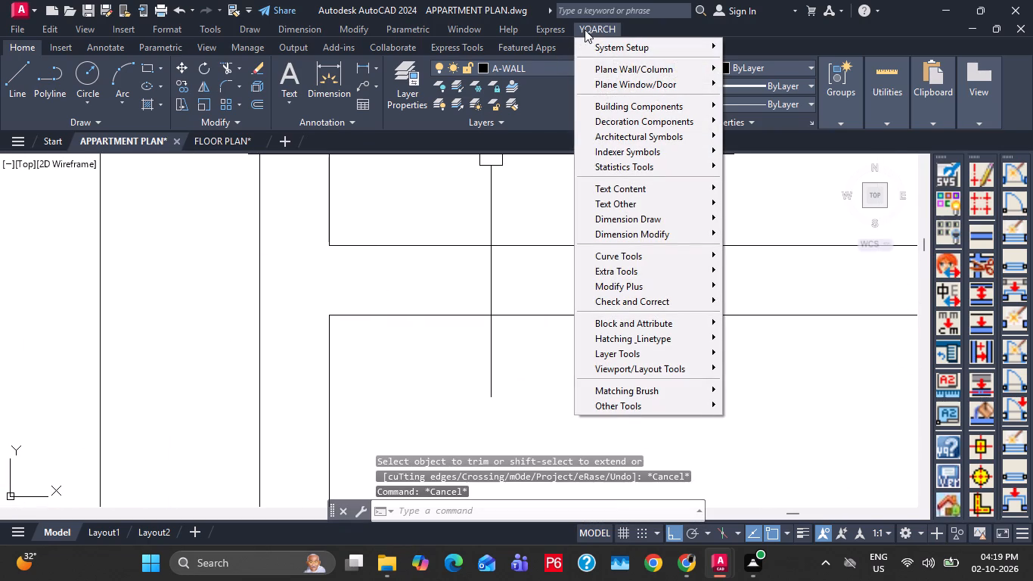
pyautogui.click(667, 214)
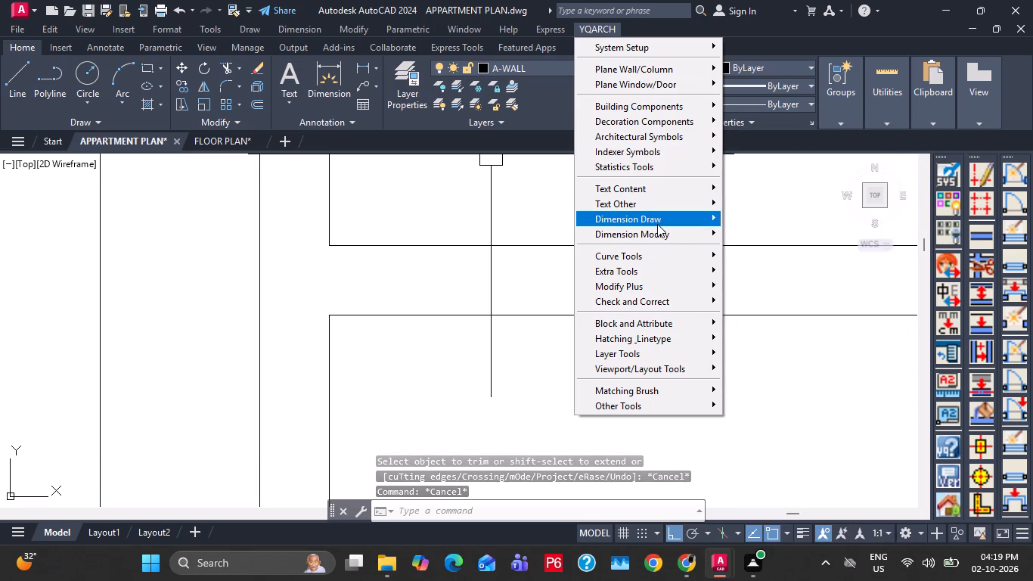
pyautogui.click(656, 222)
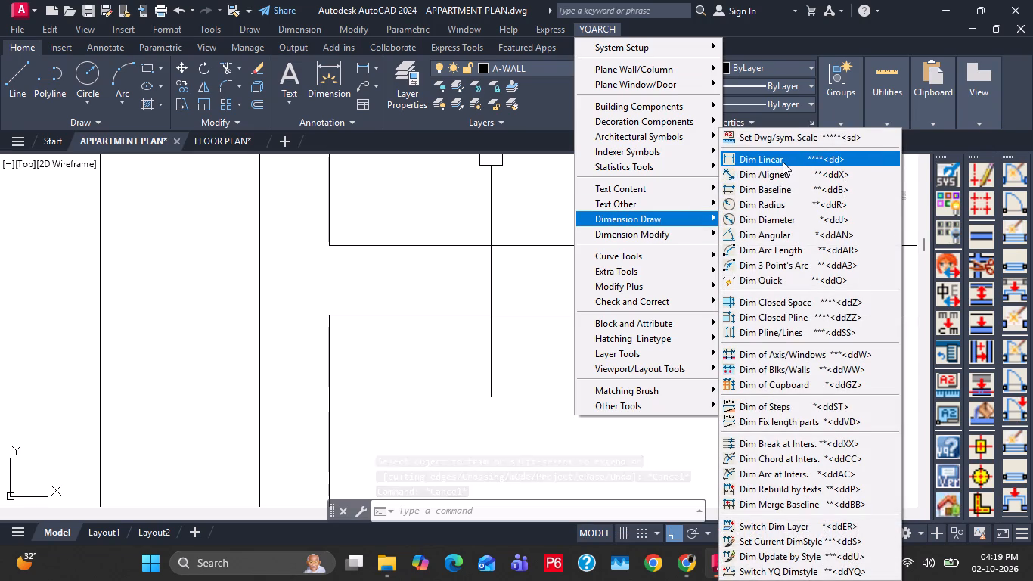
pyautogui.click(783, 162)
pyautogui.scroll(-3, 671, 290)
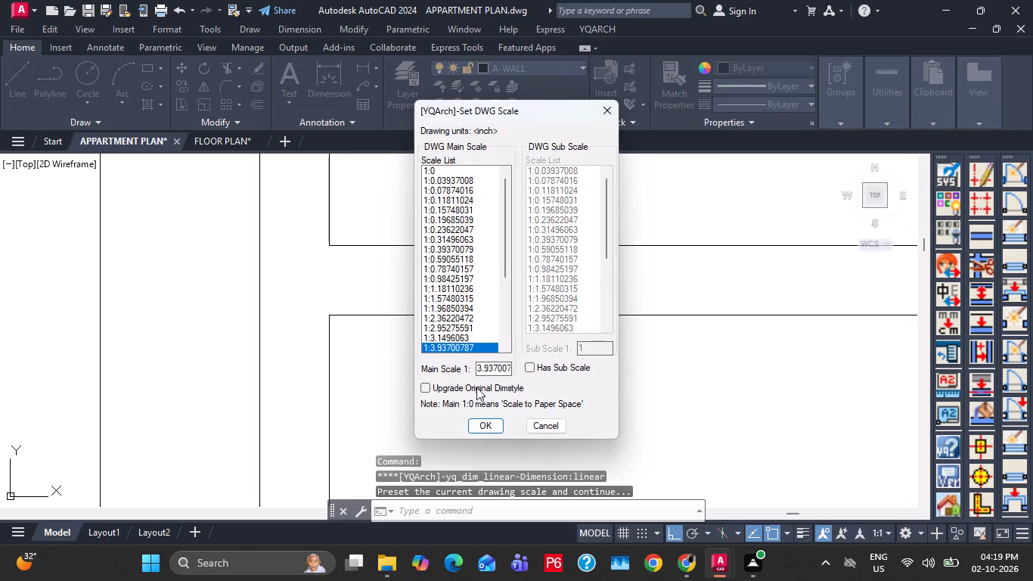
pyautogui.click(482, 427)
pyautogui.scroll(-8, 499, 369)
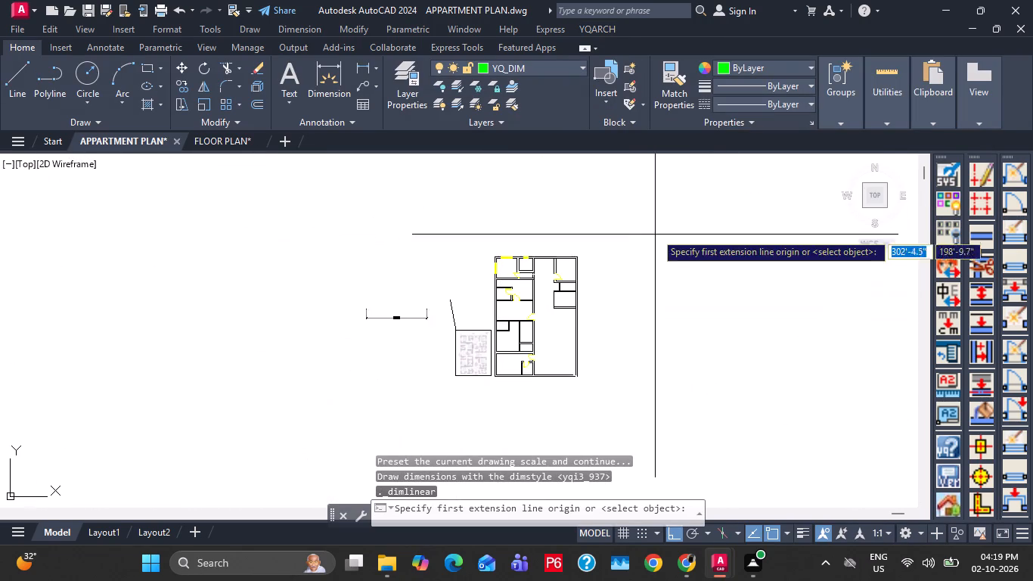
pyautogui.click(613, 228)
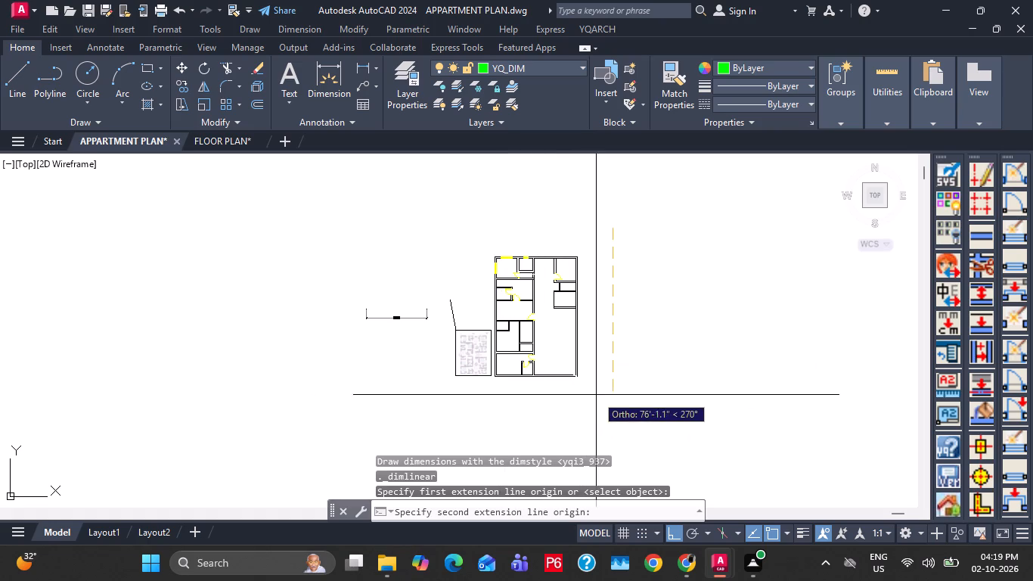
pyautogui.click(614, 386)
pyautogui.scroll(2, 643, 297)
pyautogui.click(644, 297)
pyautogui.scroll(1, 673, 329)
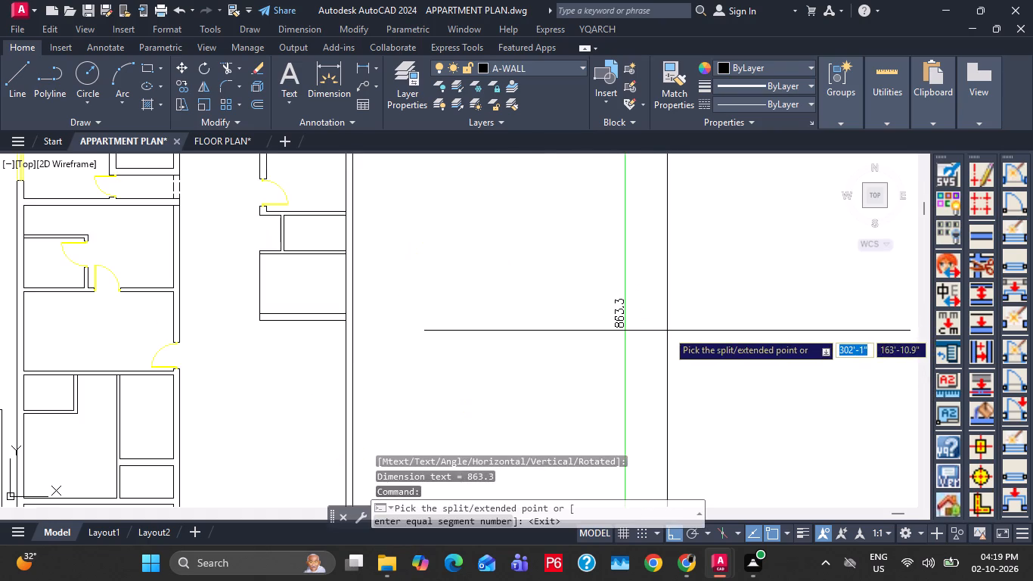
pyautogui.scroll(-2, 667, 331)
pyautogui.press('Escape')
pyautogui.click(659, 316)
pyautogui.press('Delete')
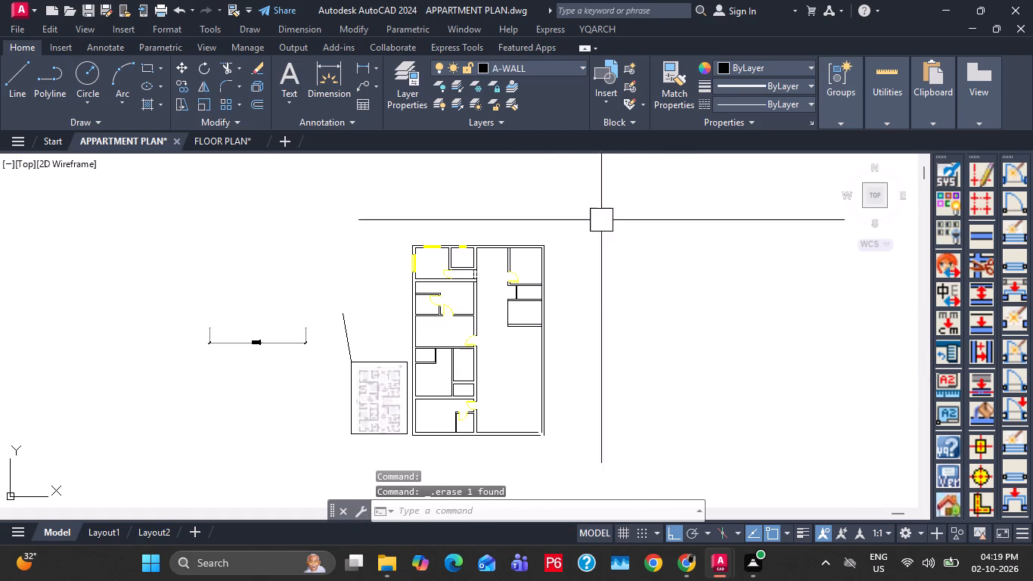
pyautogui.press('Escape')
# Open a 24" window in the middle of the west wall of unit B's living/dining room.
pyautogui.click(593, 32)
pyautogui.click(631, 80)
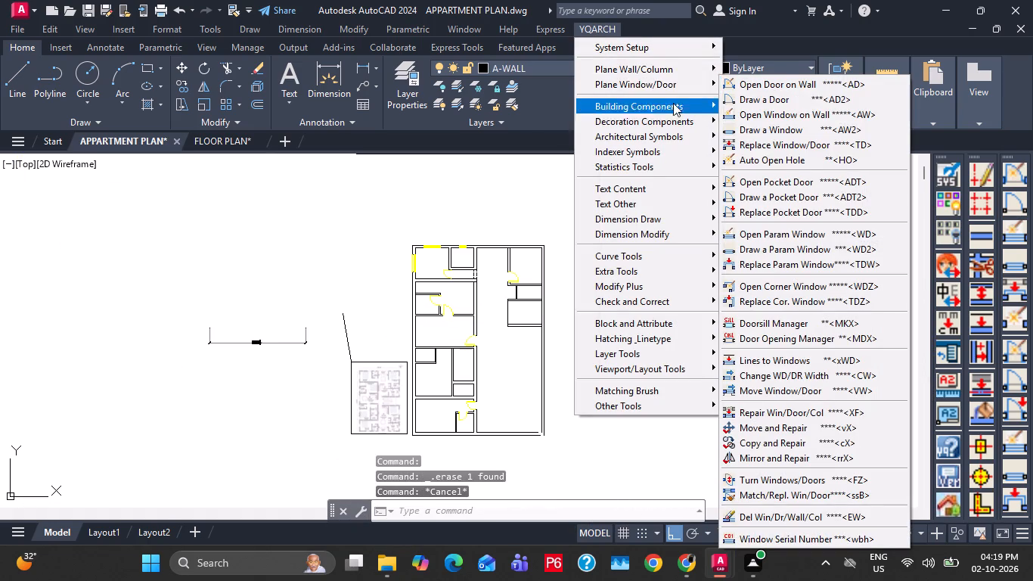
pyautogui.click(762, 118)
pyautogui.scroll(2, 419, 254)
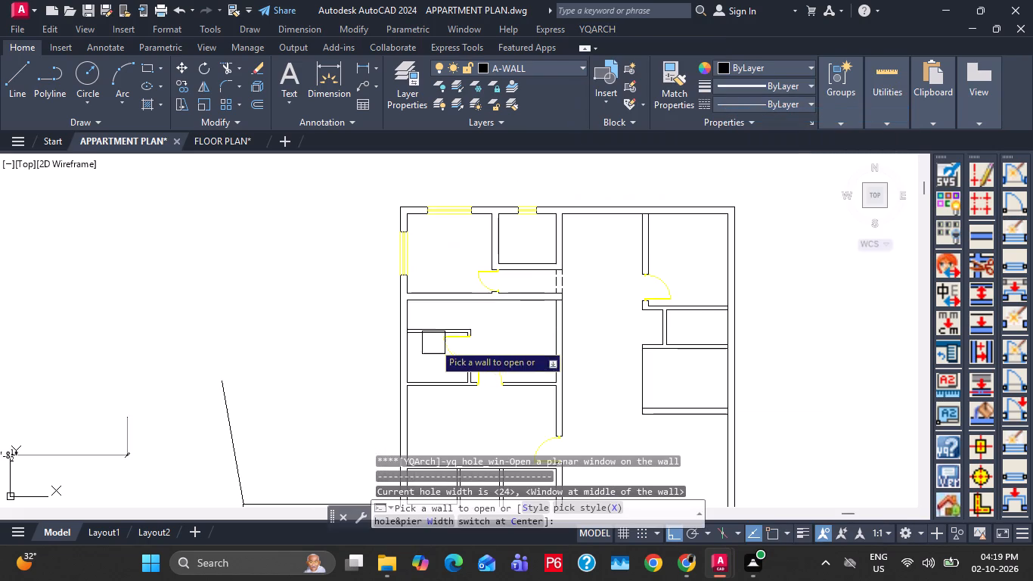
pyautogui.moveTo(404, 337); pyautogui.dragTo(445, 226, button='middle')
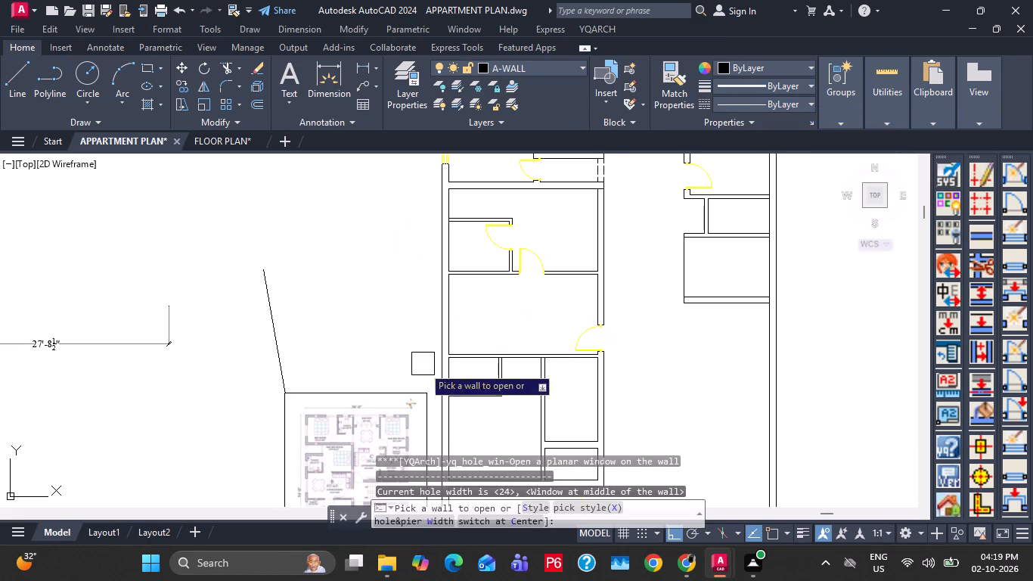
pyautogui.scroll(1, 407, 387)
pyautogui.moveTo(387, 399); pyautogui.dragTo(442, 152, button='middle')
pyautogui.scroll(2, 350, 316)
pyautogui.scroll(-2, 470, 245)
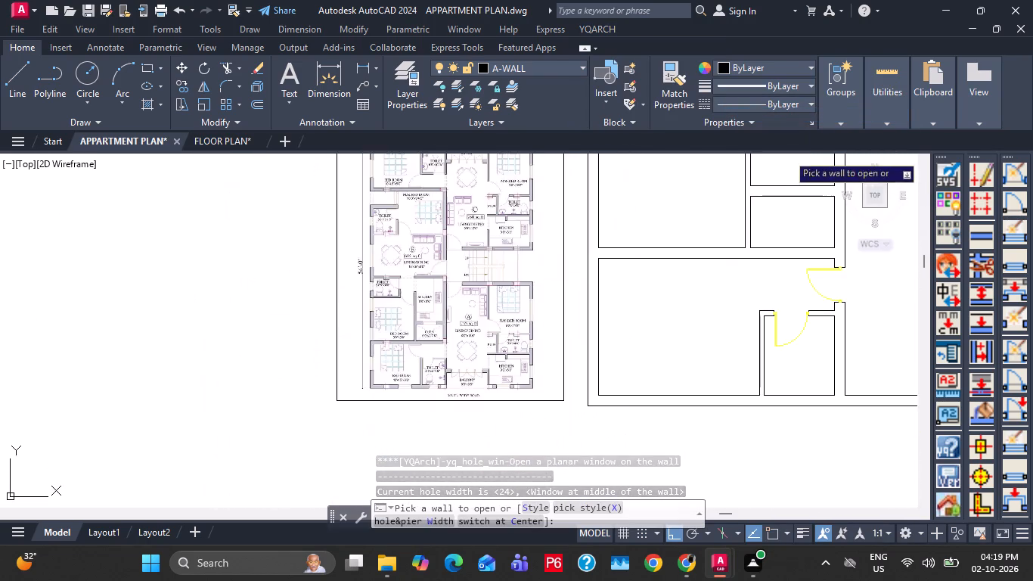
pyautogui.moveTo(744, 208); pyautogui.dragTo(662, 381, button='middle')
pyautogui.moveTo(575, 359); pyautogui.dragTo(567, 454, button='middle')
pyautogui.click(509, 263)
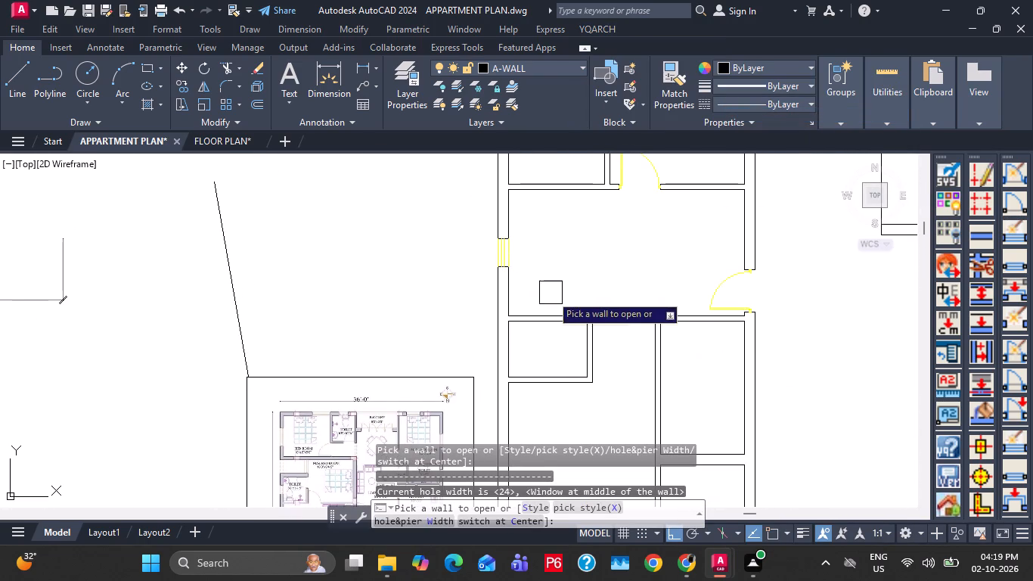
# Open 40" windows at the middle of the west walls of unit B's south bedroom and the southwest corner bedroom.
pyautogui.click(426, 522)
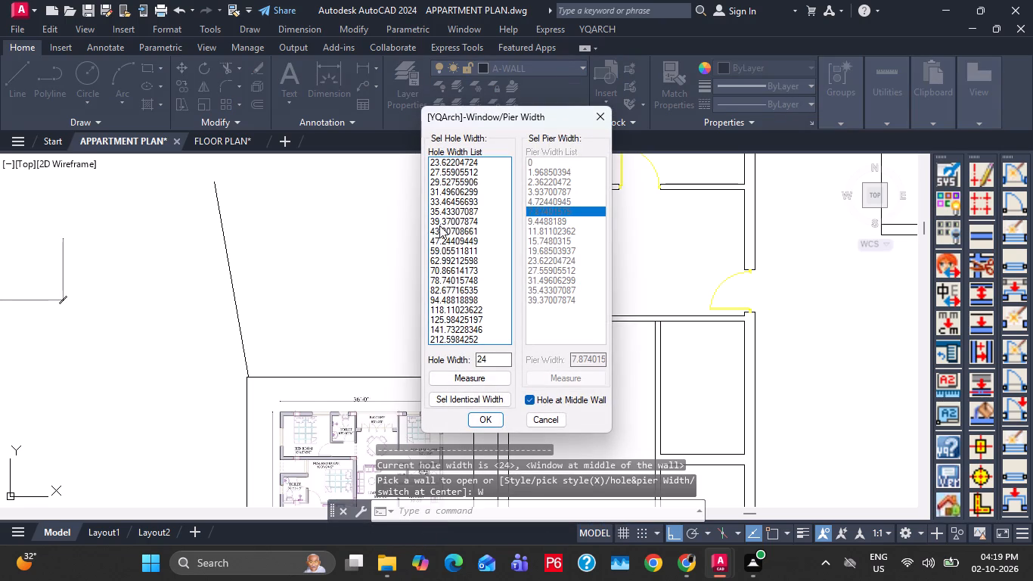
pyautogui.click(450, 221)
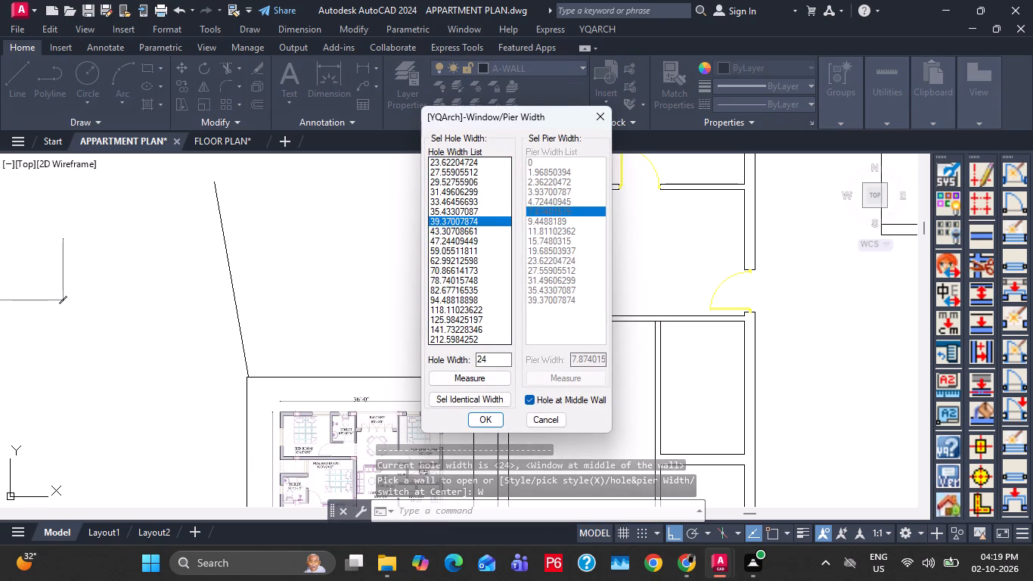
pyautogui.doubleClick(498, 359)
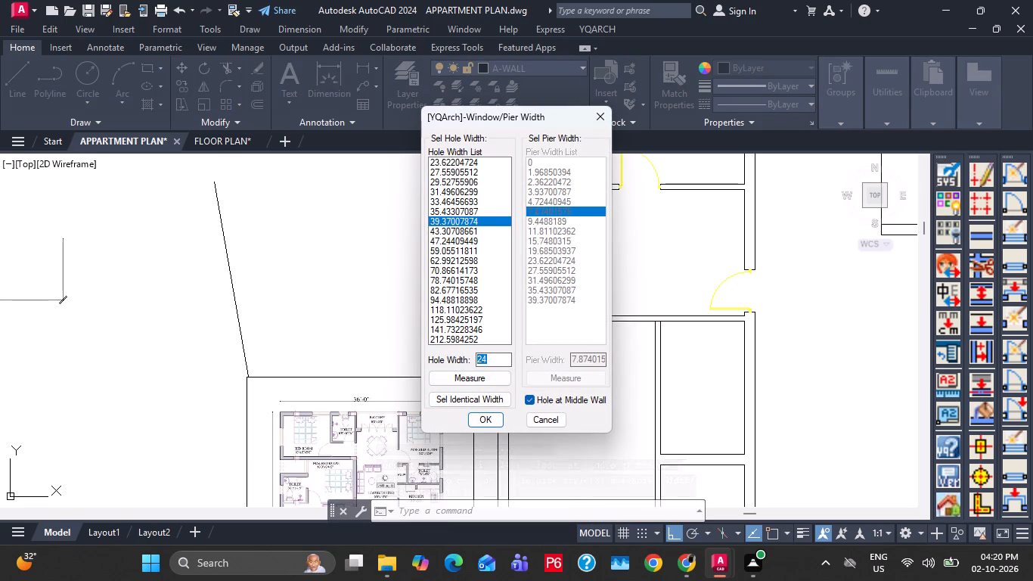
pyautogui.press('4')
pyautogui.press('0')
pyautogui.press('Return')
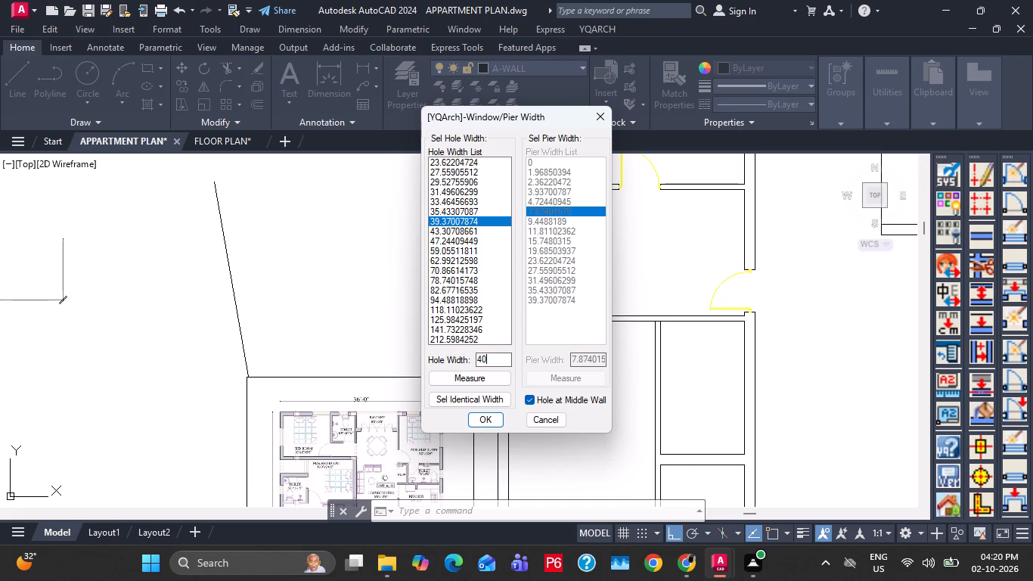
pyautogui.click(481, 422)
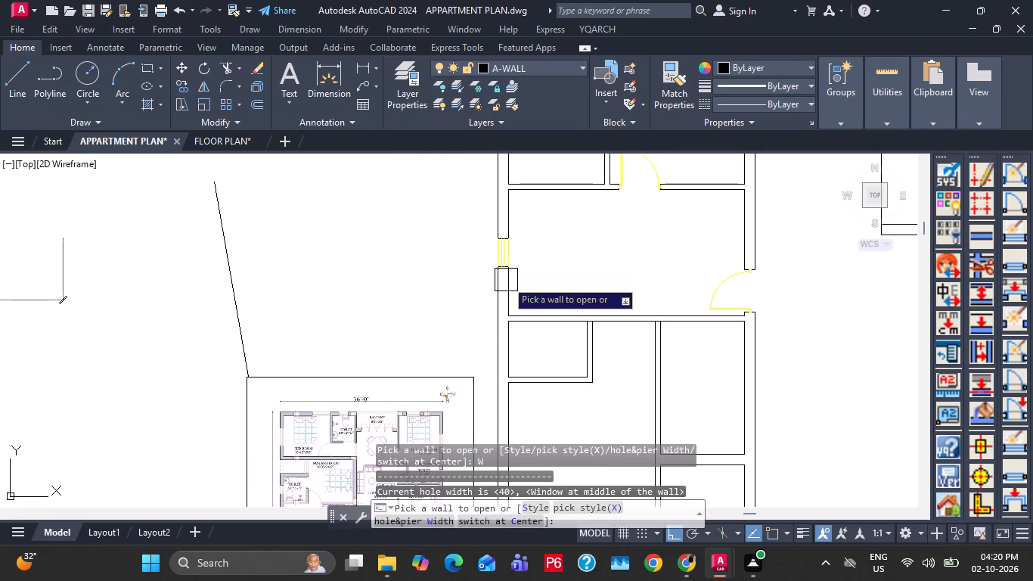
pyautogui.moveTo(502, 416); pyautogui.dragTo(528, 210, button='middle')
pyautogui.click(530, 234)
pyautogui.click(531, 396)
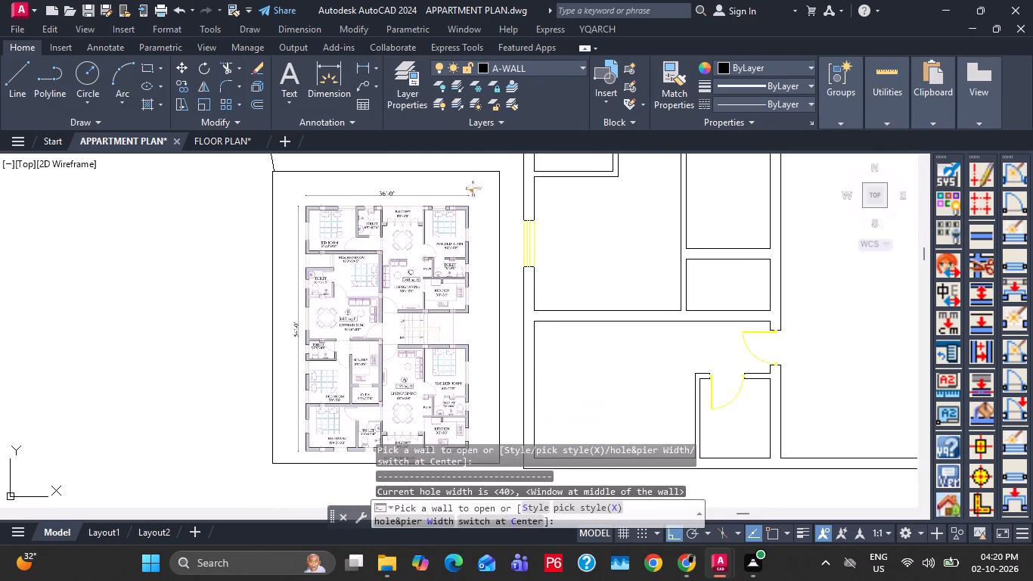
pyautogui.moveTo(551, 354); pyautogui.dragTo(538, 334, button='middle')
pyautogui.scroll(2, 520, 356)
pyautogui.scroll(-3, 547, 271)
pyautogui.moveTo(552, 171); pyautogui.dragTo(544, 359, button='middle')
pyautogui.press('Escape')
pyautogui.scroll(3, 529, 281)
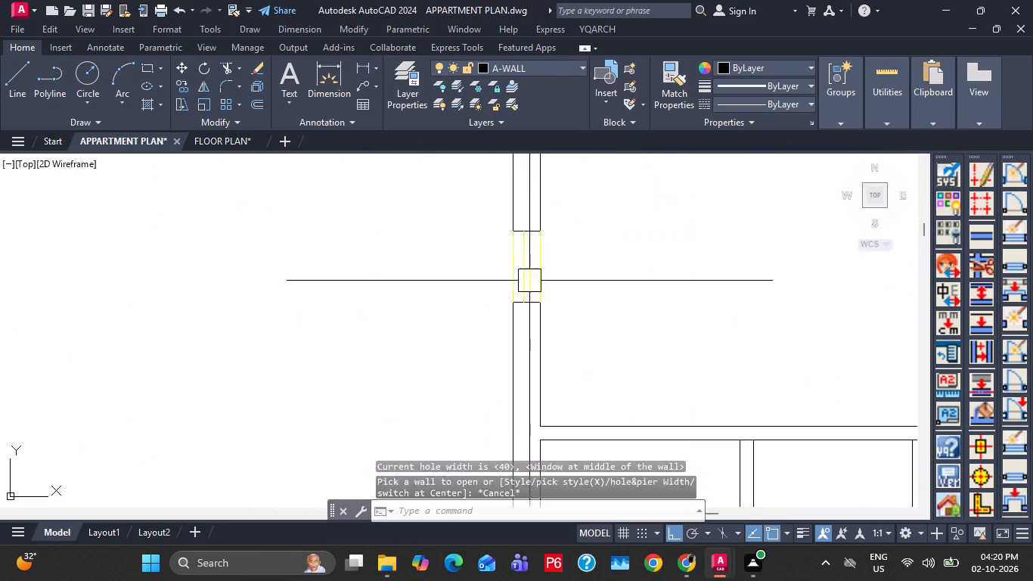
# Erase the window and its jamb lines from unit B's living/dining west wall and join both wall face lines across the gap.
pyautogui.press('Escape')
pyautogui.click(531, 269)
pyautogui.press('Delete')
pyautogui.moveTo(475, 191); pyautogui.dragTo(489, 200)
pyautogui.click(599, 309)
pyautogui.press('Delete')
pyautogui.click(548, 194)
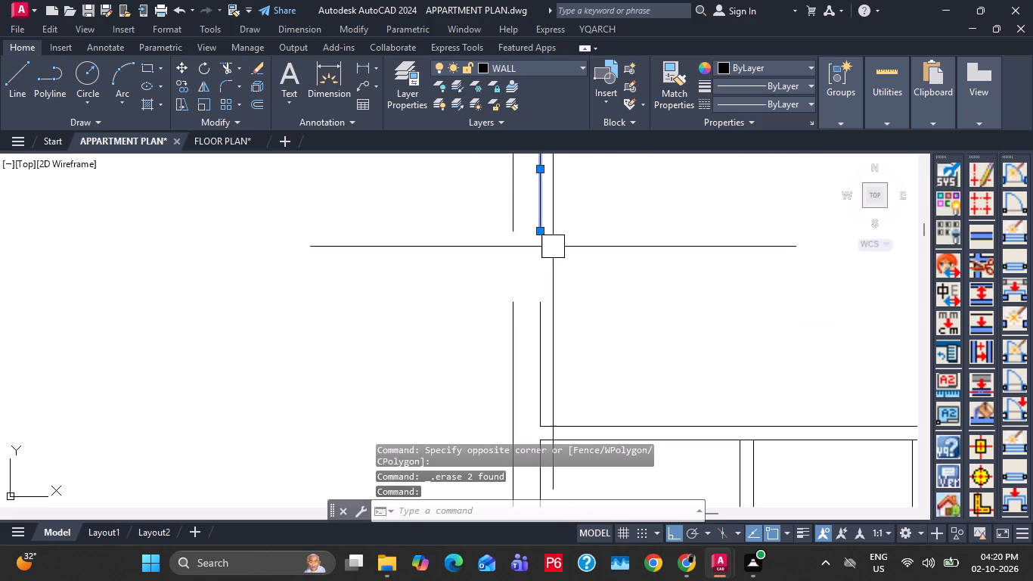
pyautogui.click(549, 342)
pyautogui.press('j')
pyautogui.press('space')
pyautogui.click(520, 331)
pyautogui.click(520, 235)
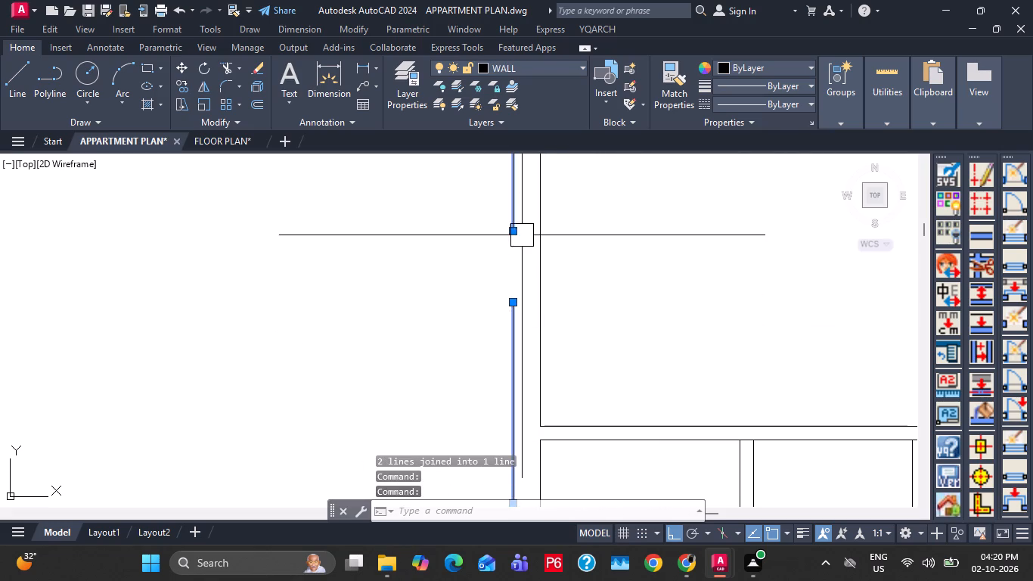
pyautogui.write('J')
pyautogui.press('space')
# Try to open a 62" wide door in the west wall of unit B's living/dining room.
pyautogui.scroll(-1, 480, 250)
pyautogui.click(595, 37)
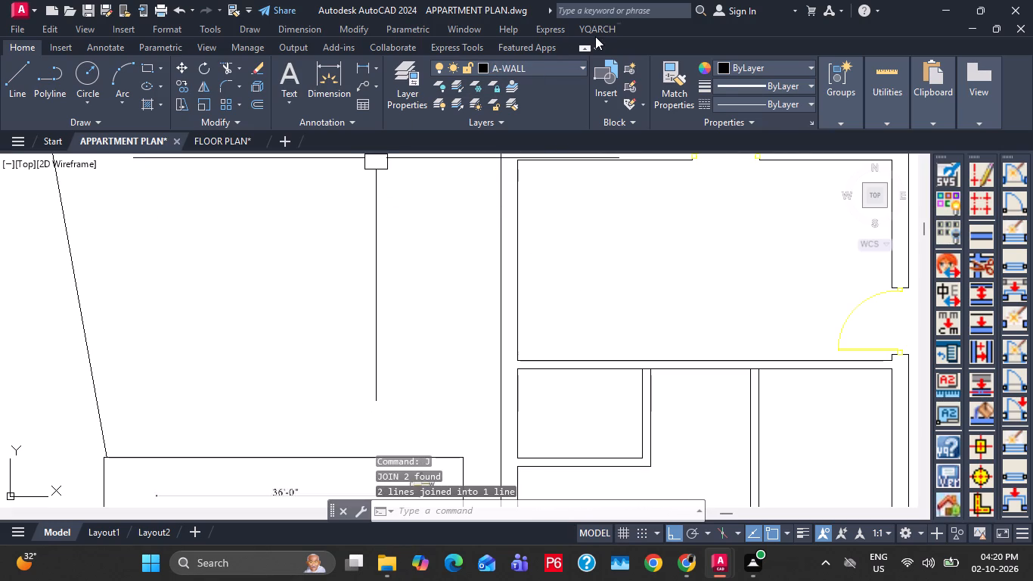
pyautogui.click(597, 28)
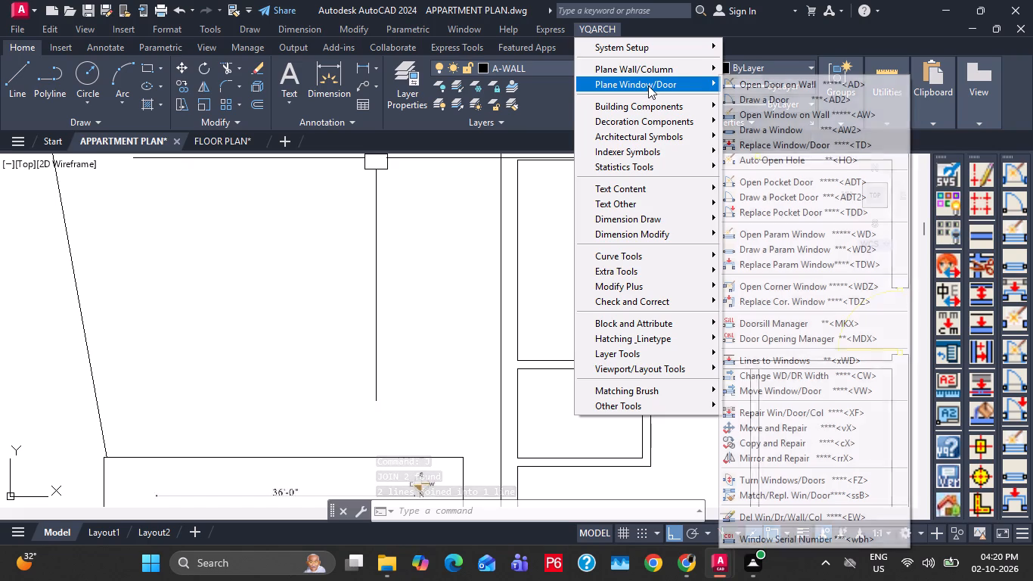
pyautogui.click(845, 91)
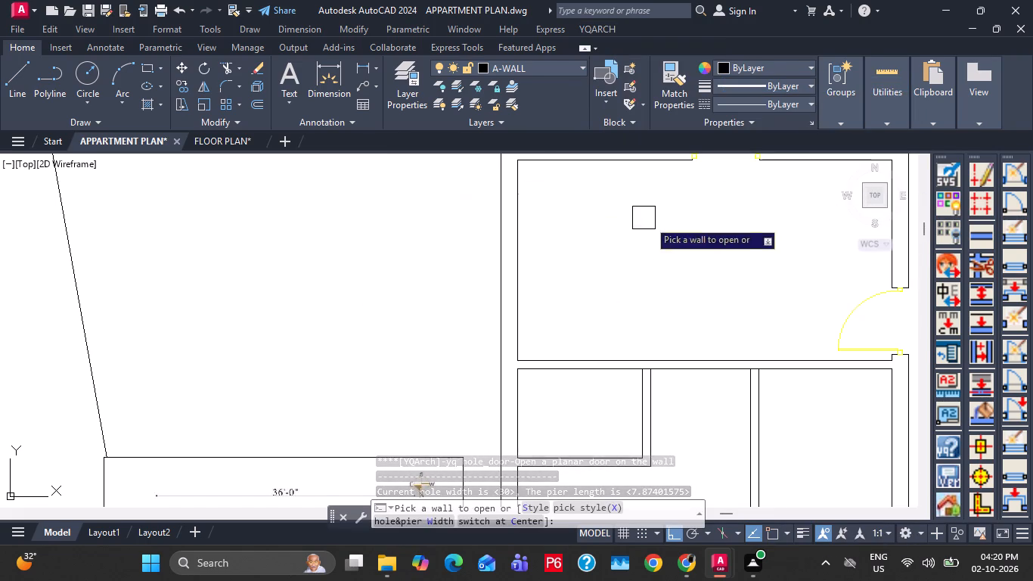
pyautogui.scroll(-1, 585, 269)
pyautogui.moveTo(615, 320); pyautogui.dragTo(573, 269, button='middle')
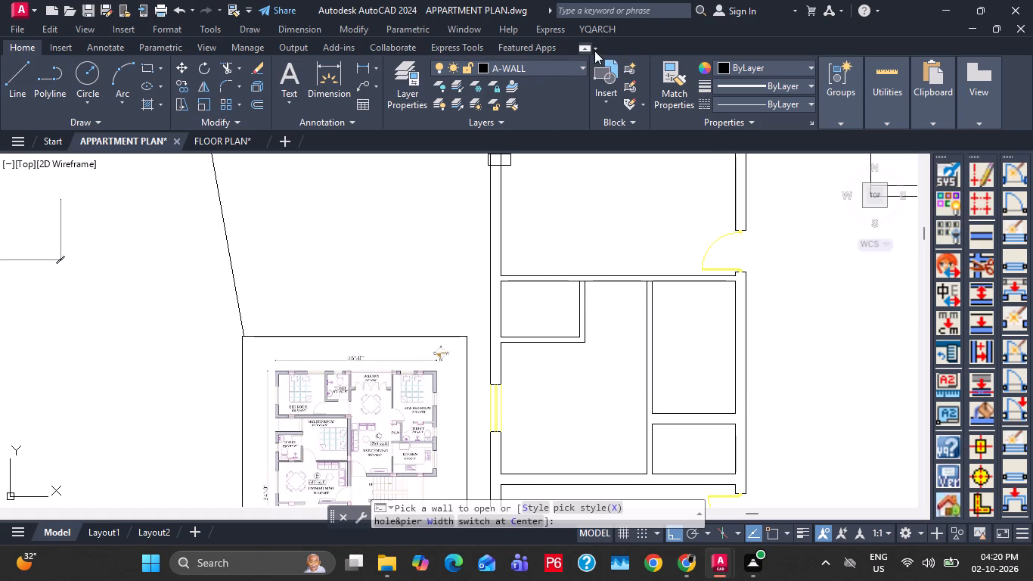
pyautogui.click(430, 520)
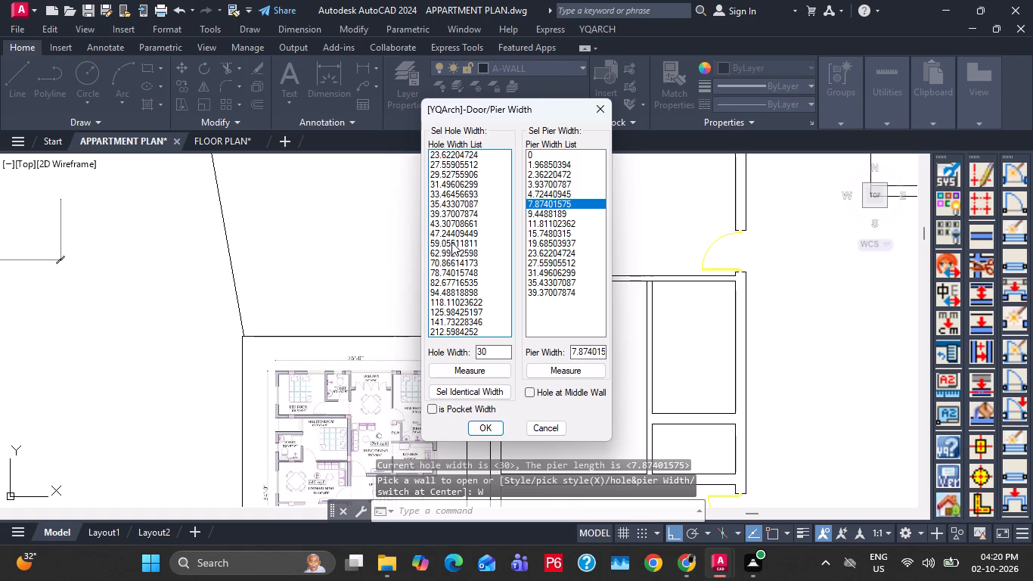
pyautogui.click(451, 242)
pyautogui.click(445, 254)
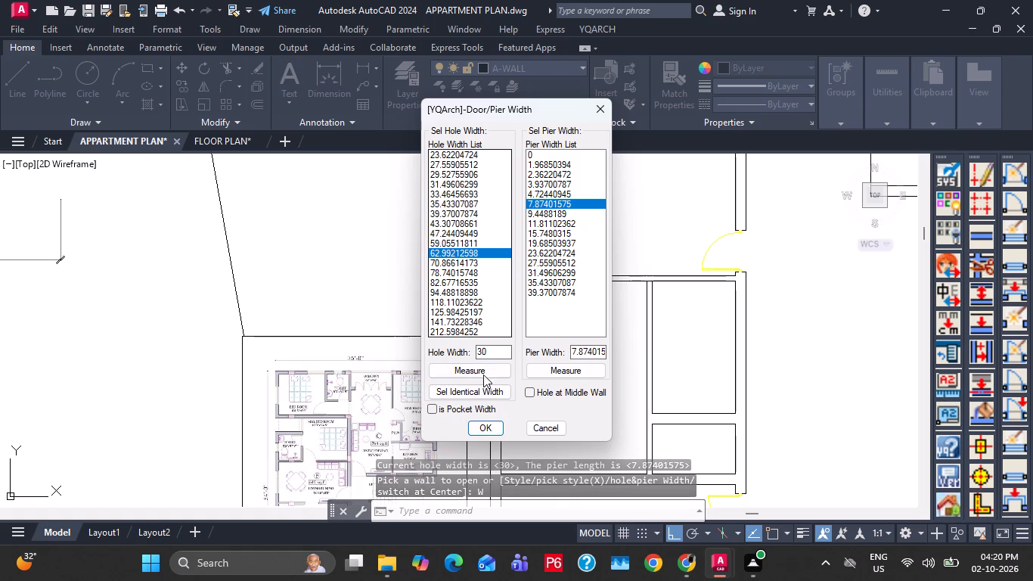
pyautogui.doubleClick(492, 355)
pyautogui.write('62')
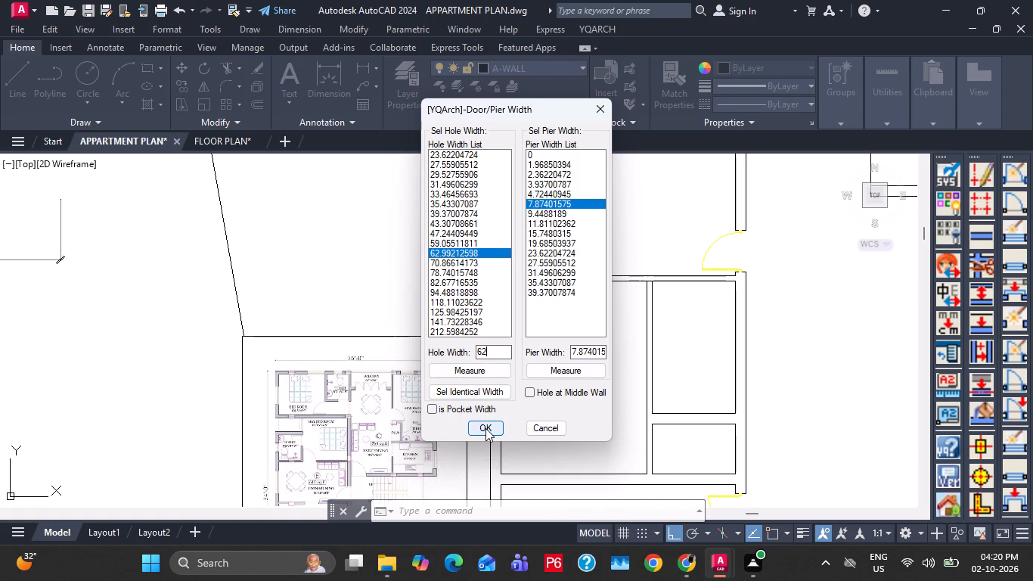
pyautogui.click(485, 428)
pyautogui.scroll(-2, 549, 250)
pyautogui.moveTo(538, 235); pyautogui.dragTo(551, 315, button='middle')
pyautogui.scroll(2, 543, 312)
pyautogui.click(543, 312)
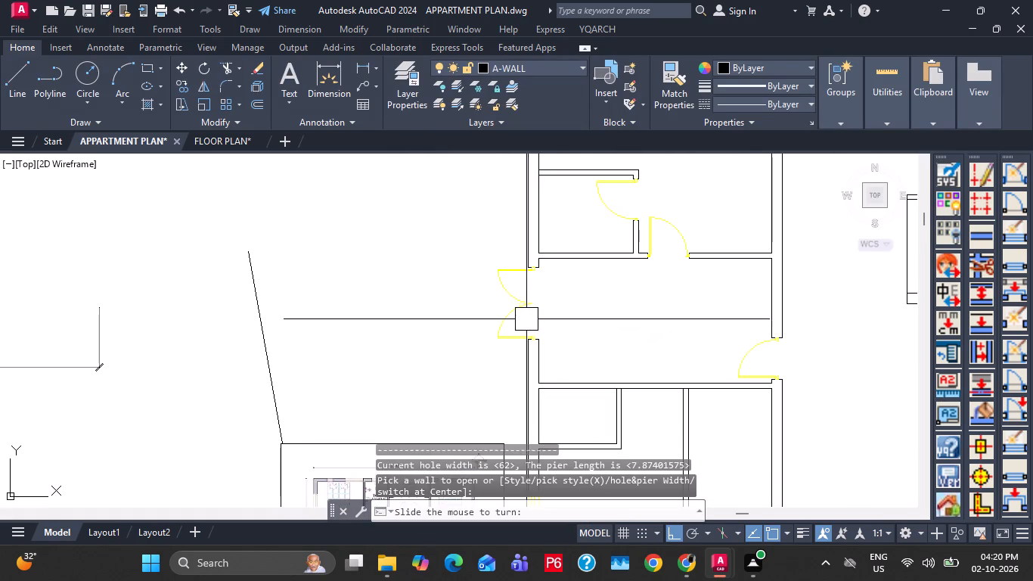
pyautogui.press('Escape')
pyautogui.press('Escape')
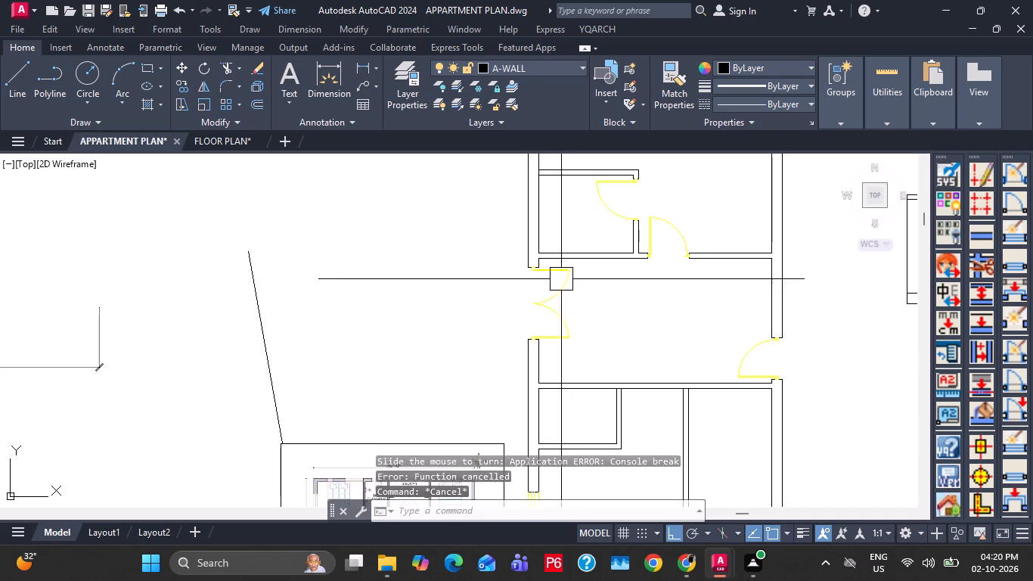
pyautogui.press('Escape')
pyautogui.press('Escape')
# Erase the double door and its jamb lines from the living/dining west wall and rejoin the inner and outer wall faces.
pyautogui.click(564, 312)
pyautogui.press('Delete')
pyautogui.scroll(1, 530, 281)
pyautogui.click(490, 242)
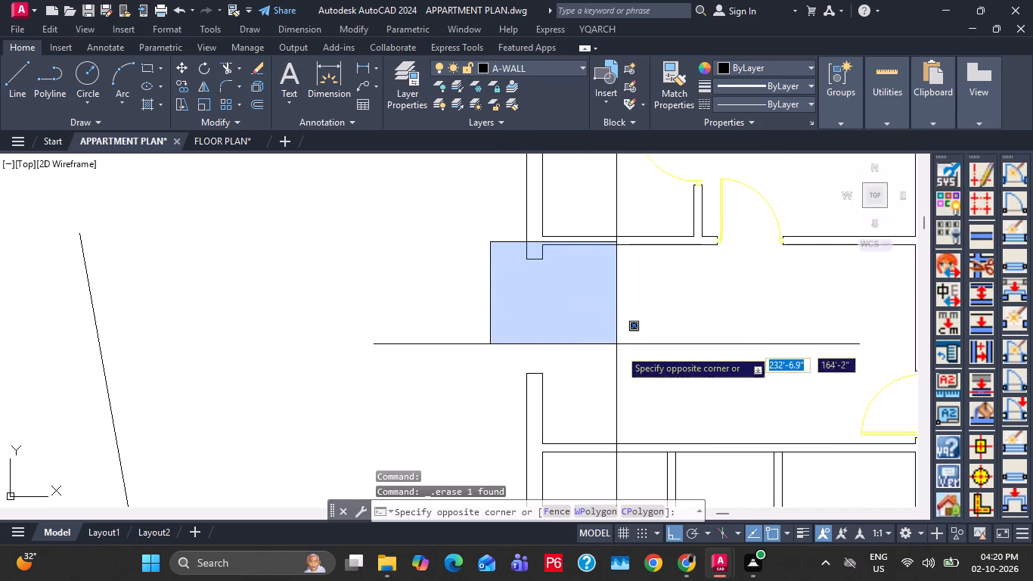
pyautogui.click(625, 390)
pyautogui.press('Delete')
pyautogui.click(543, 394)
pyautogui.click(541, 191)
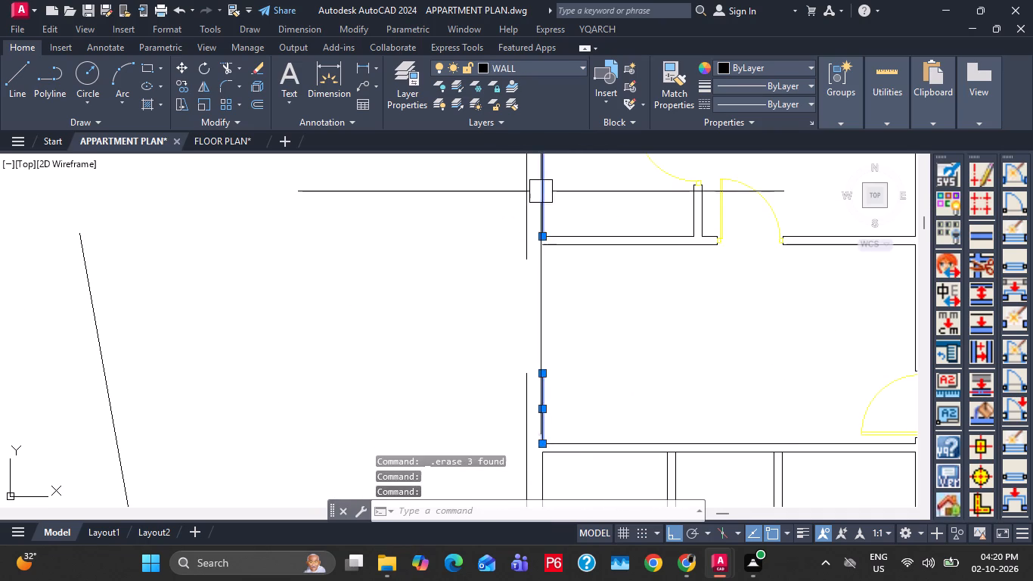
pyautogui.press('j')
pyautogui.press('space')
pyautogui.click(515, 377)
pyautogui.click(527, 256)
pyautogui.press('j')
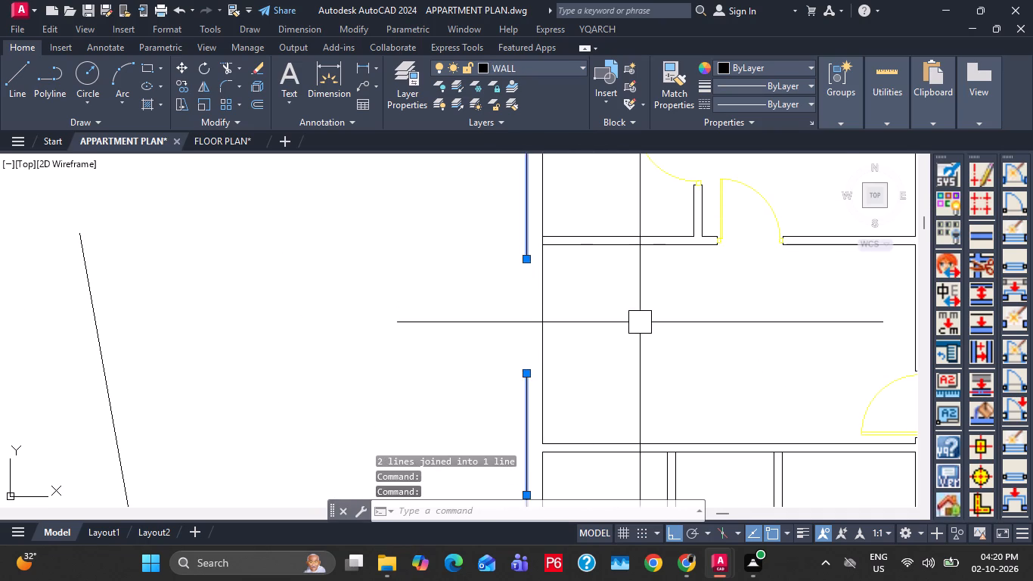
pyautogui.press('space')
# Open a 70" window at the middle of the west wall of unit B's living/dining room.
pyautogui.click(597, 32)
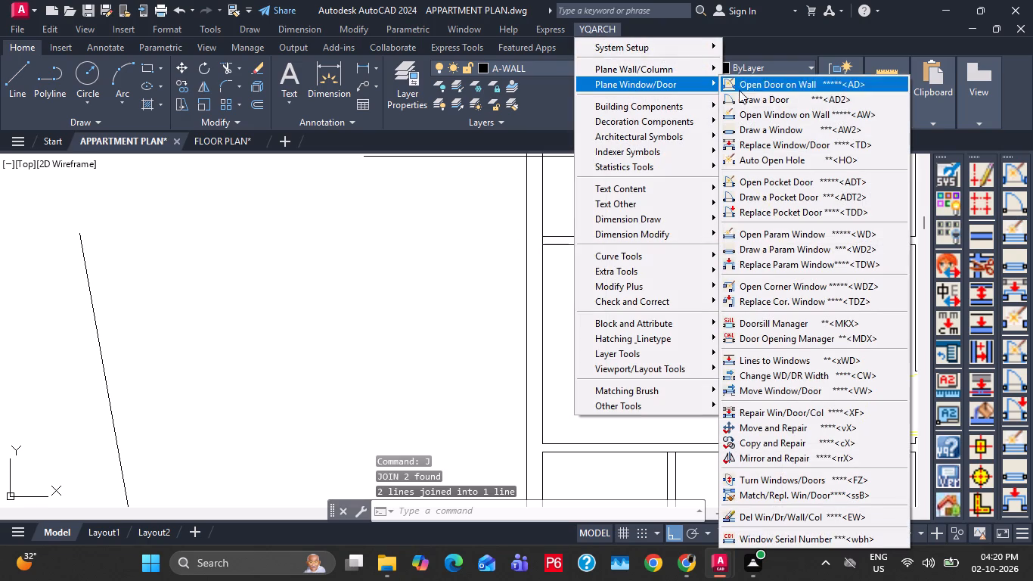
pyautogui.click(775, 112)
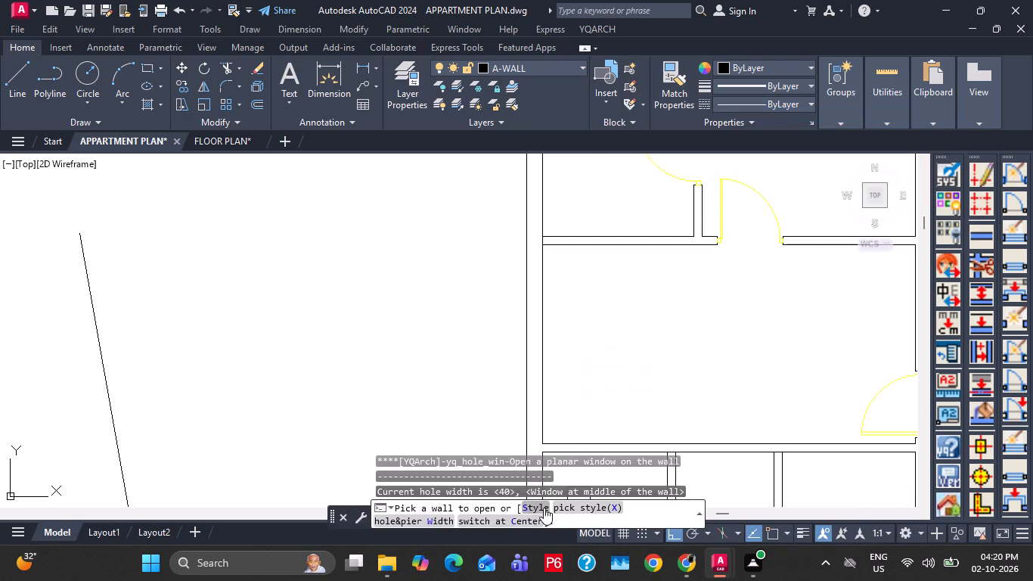
pyautogui.click(427, 515)
pyautogui.doubleClick(488, 362)
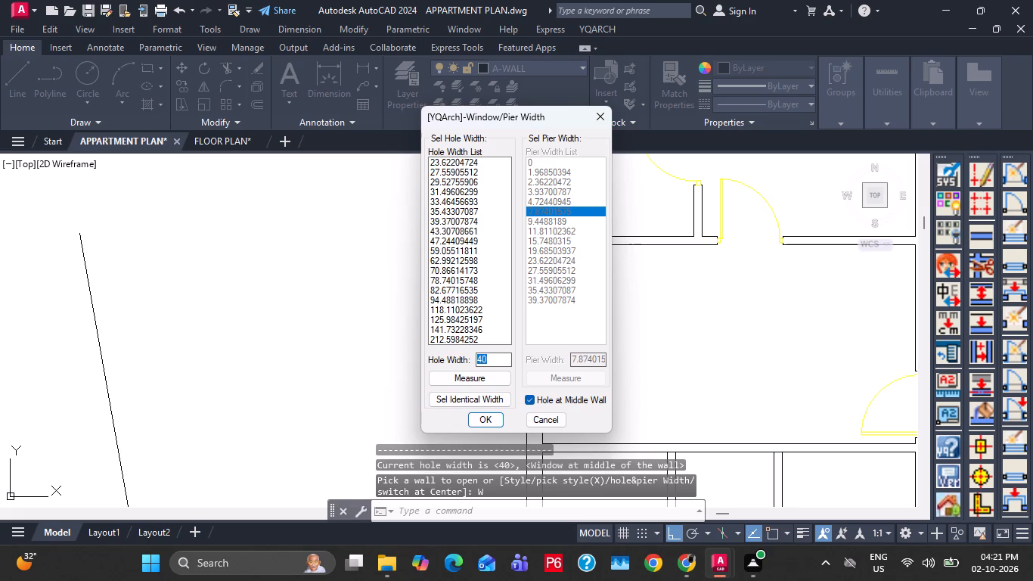
pyautogui.write('70')
pyautogui.click(479, 421)
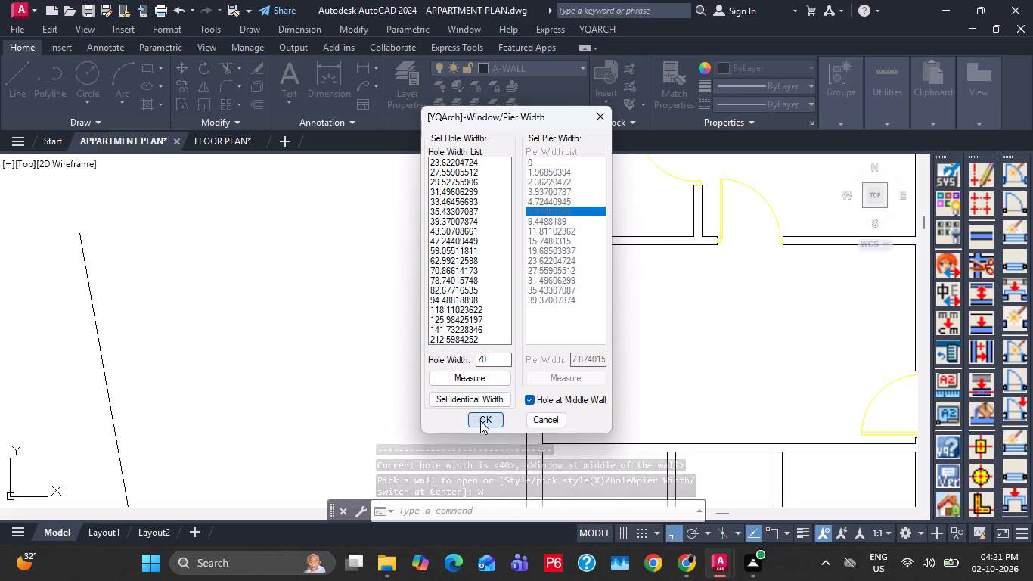
pyautogui.click(538, 340)
pyautogui.scroll(-1, 548, 311)
pyautogui.moveTo(563, 349); pyautogui.dragTo(556, 244, button='middle')
pyautogui.moveTo(571, 322); pyautogui.dragTo(563, 196, button='middle')
pyautogui.moveTo(585, 366); pyautogui.dragTo(575, 259, button='middle')
pyautogui.moveTo(573, 334); pyautogui.dragTo(529, 449, button='middle')
pyautogui.scroll(-1, 529, 418)
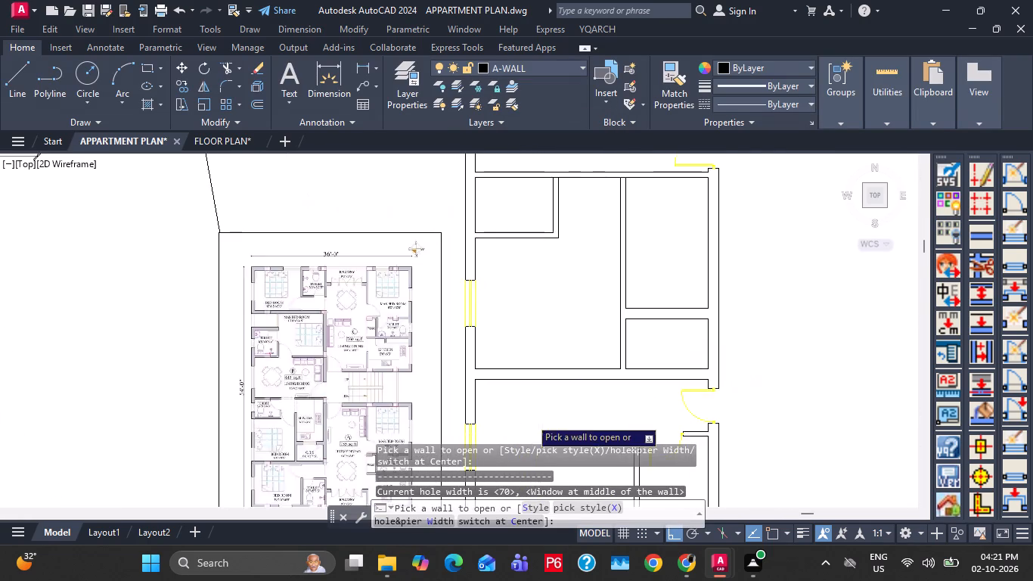
pyautogui.scroll(-1, 529, 418)
pyautogui.moveTo(594, 268); pyautogui.dragTo(606, 359, button='middle')
pyautogui.press('Escape')
pyautogui.scroll(2, 520, 402)
pyautogui.press('Escape')
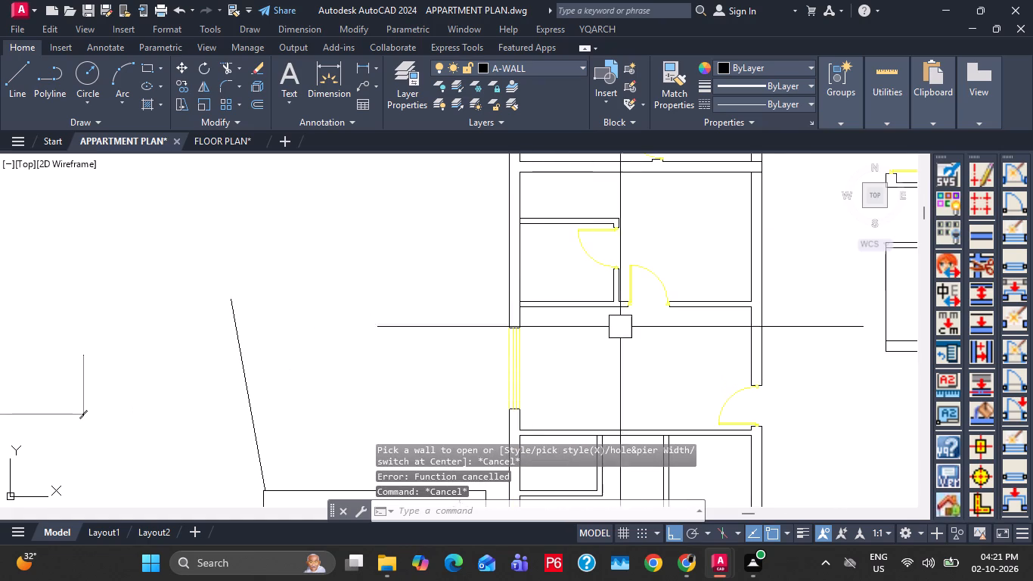
# Trim the west wall's inner face line where the living/dining room's north partition meets it.
pyautogui.moveTo(590, 355); pyautogui.dragTo(586, 327, button='middle')
pyautogui.scroll(1, 586, 322)
pyautogui.moveTo(492, 256); pyautogui.dragTo(527, 318, button='middle')
pyautogui.press('t')
pyautogui.press('r')
pyautogui.press('space')
pyautogui.scroll(3, 507, 297)
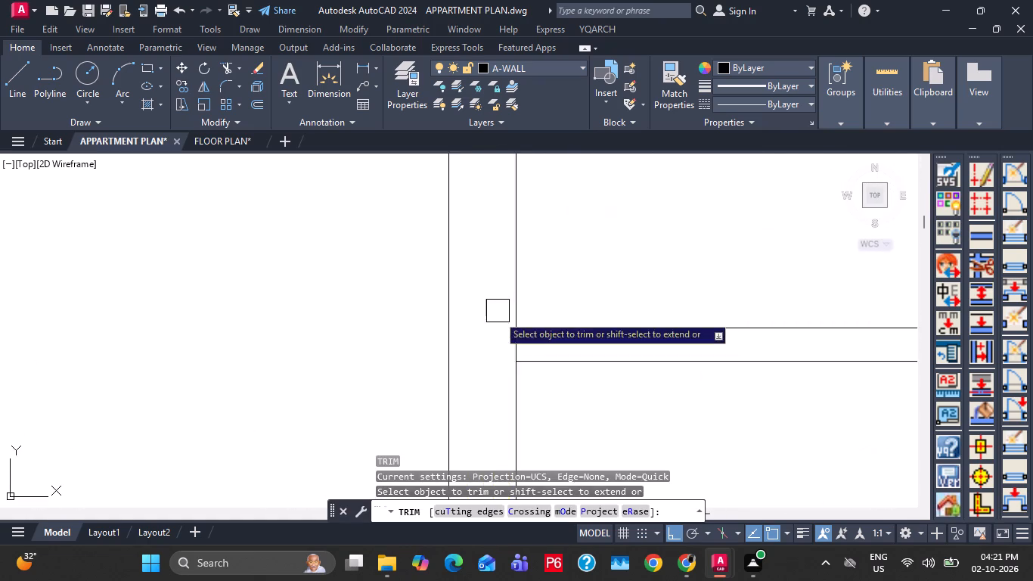
pyautogui.scroll(1, 498, 318)
pyautogui.click(529, 356)
pyautogui.press('Escape')
# Save the apartment plan drawing.
pyautogui.scroll(-6, 494, 290)
pyautogui.moveTo(597, 340); pyautogui.dragTo(581, 292, button='middle')
pyautogui.moveTo(470, 382); pyautogui.dragTo(458, 376, button='middle')
pyautogui.scroll(1, 458, 376)
pyautogui.moveTo(434, 387); pyautogui.dragTo(431, 380, button='middle')
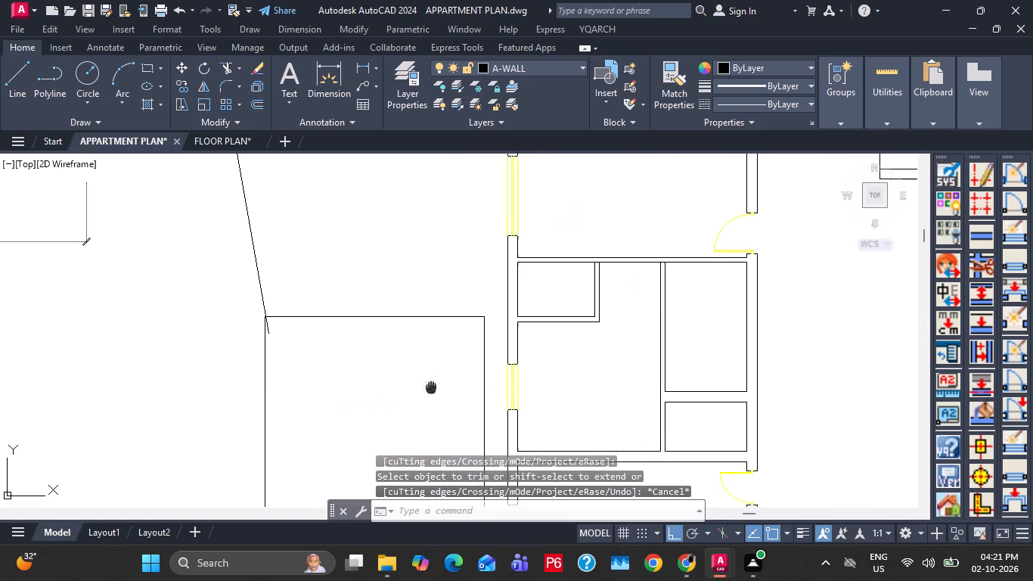
pyautogui.moveTo(431, 380); pyautogui.dragTo(434, 355, button='middle')
pyautogui.hotkey('ctrl', 's')
pyautogui.hotkey('ctrl', 's')
# Examine the reference plan's units B and C and compare their doors, windows and openings with the drawn rooms.
pyautogui.moveTo(460, 392); pyautogui.dragTo(488, 278, button='middle')
pyautogui.scroll(4, 379, 331)
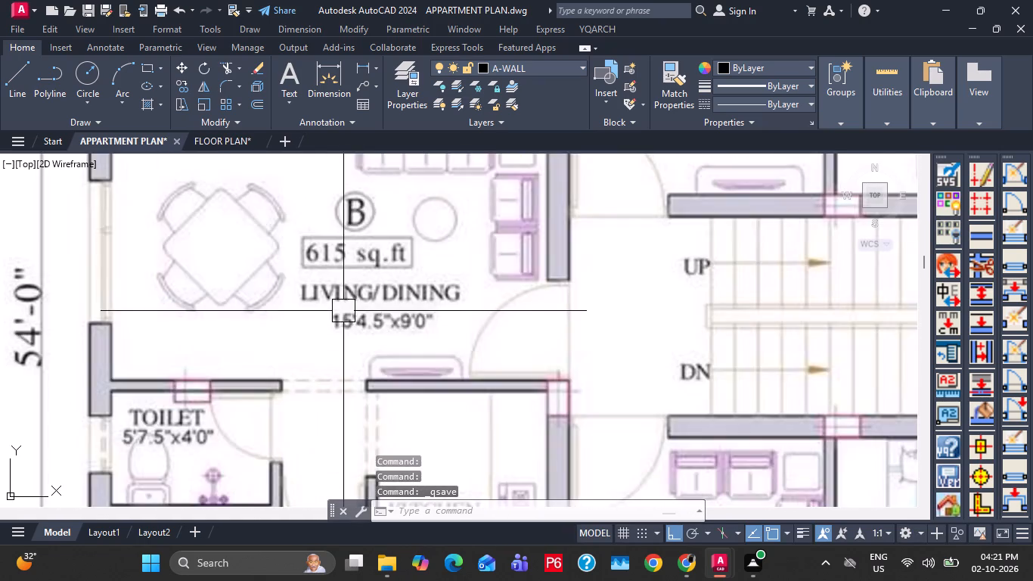
pyautogui.scroll(-2, 399, 256)
pyautogui.moveTo(600, 349); pyautogui.dragTo(476, 415, button='middle')
pyautogui.scroll(-2, 521, 317)
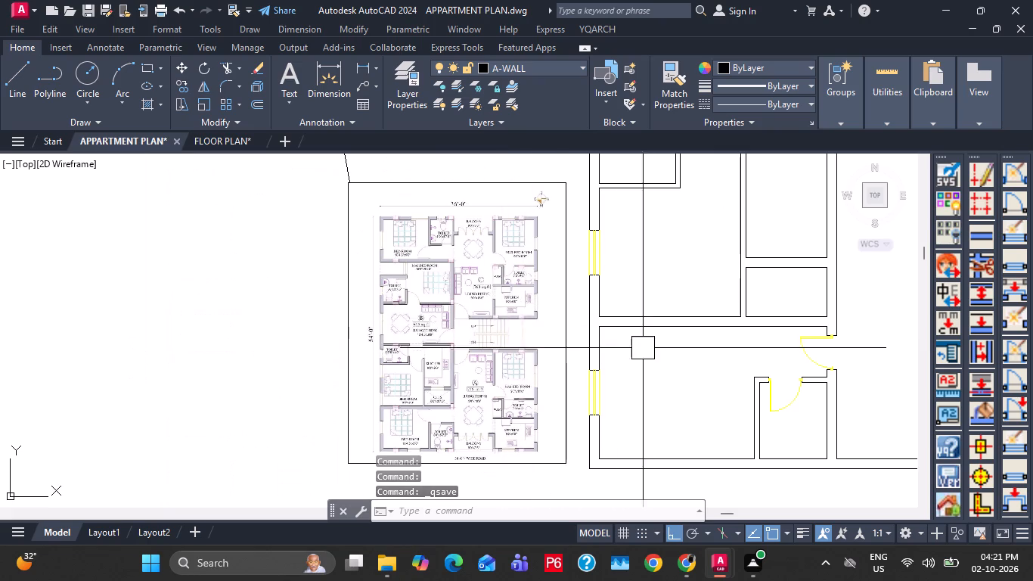
pyautogui.moveTo(637, 350); pyautogui.dragTo(511, 380, button='middle')
pyautogui.scroll(3, 355, 343)
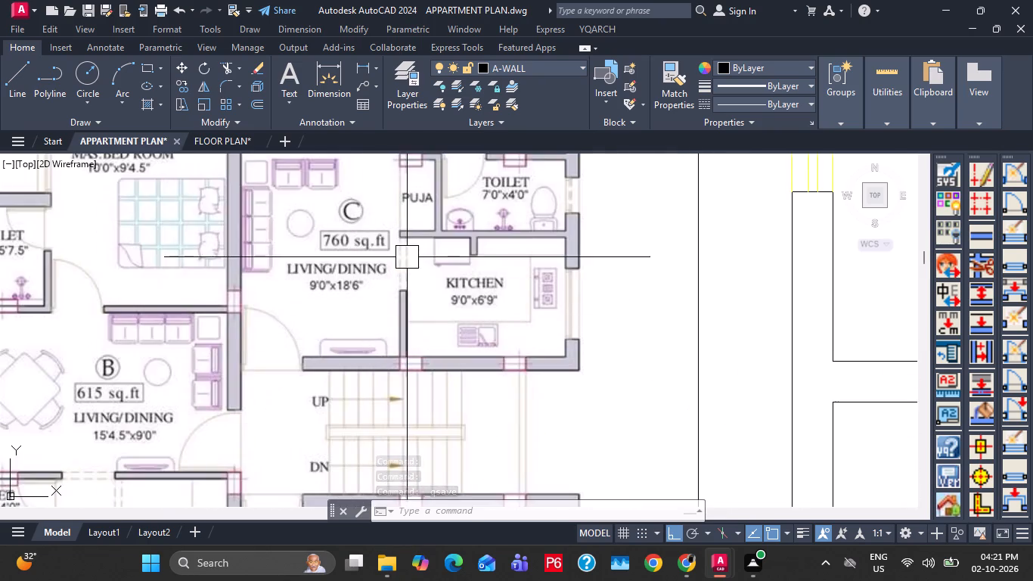
pyautogui.scroll(-5, 399, 262)
pyautogui.moveTo(549, 235); pyautogui.dragTo(544, 320, button='middle')
pyautogui.scroll(5, 357, 330)
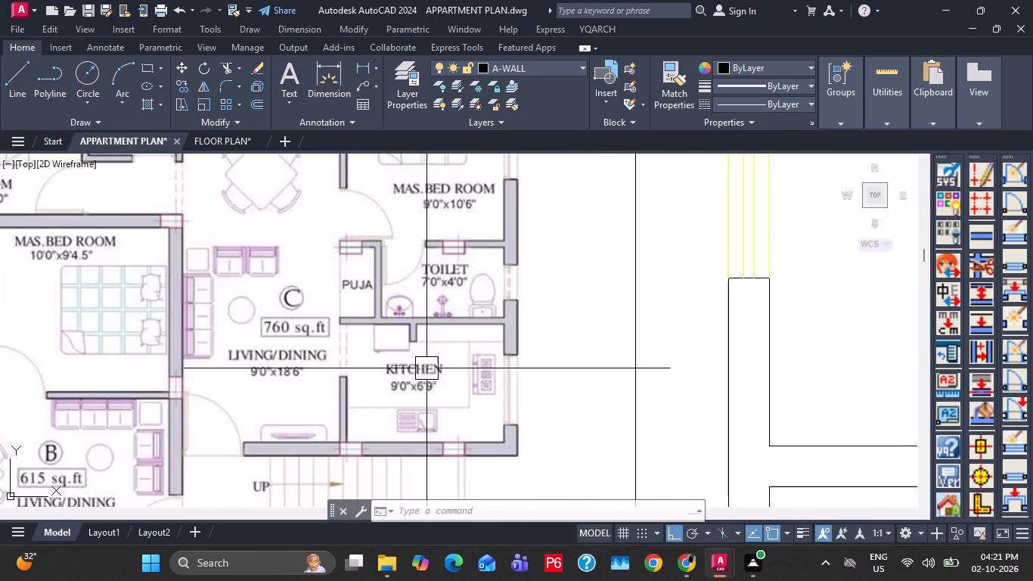
pyautogui.scroll(-3, 430, 339)
pyautogui.moveTo(763, 259); pyautogui.dragTo(723, 319, button='middle')
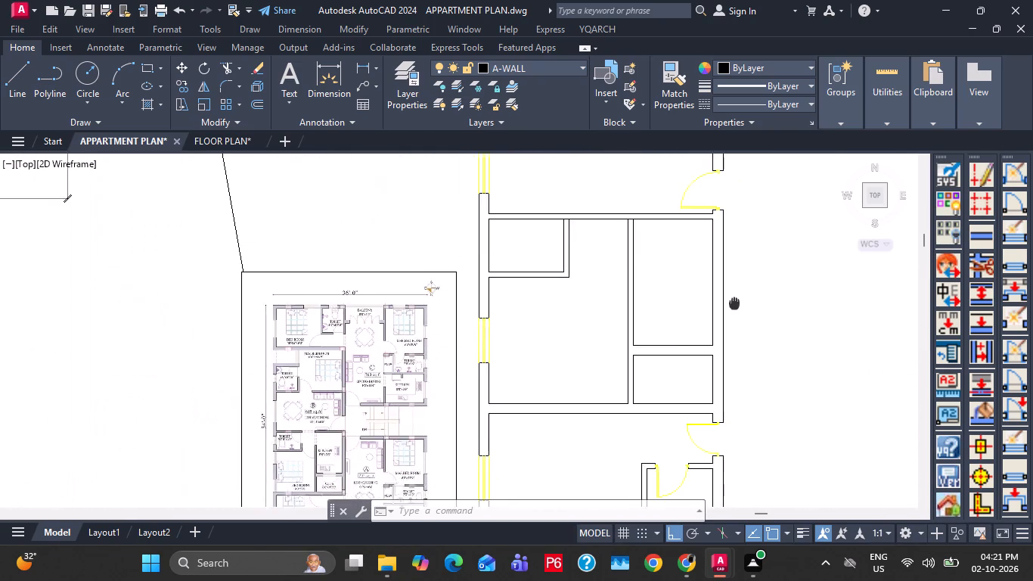
pyautogui.moveTo(723, 319); pyautogui.dragTo(719, 321, button='middle')
pyautogui.moveTo(643, 407); pyautogui.dragTo(643, 466, button='middle')
pyautogui.scroll(-1, 655, 409)
pyautogui.moveTo(655, 409); pyautogui.dragTo(619, 284, button='middle')
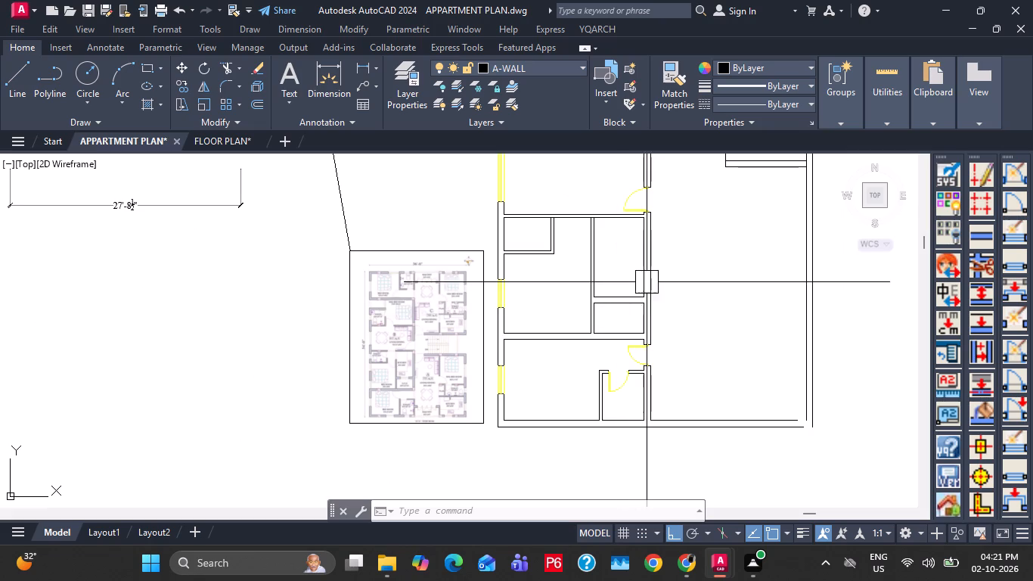
pyautogui.scroll(1, 633, 244)
pyautogui.moveTo(628, 239); pyautogui.dragTo(631, 272, button='middle')
pyautogui.press('Escape')
pyautogui.moveTo(517, 304); pyautogui.dragTo(569, 276, button='middle')
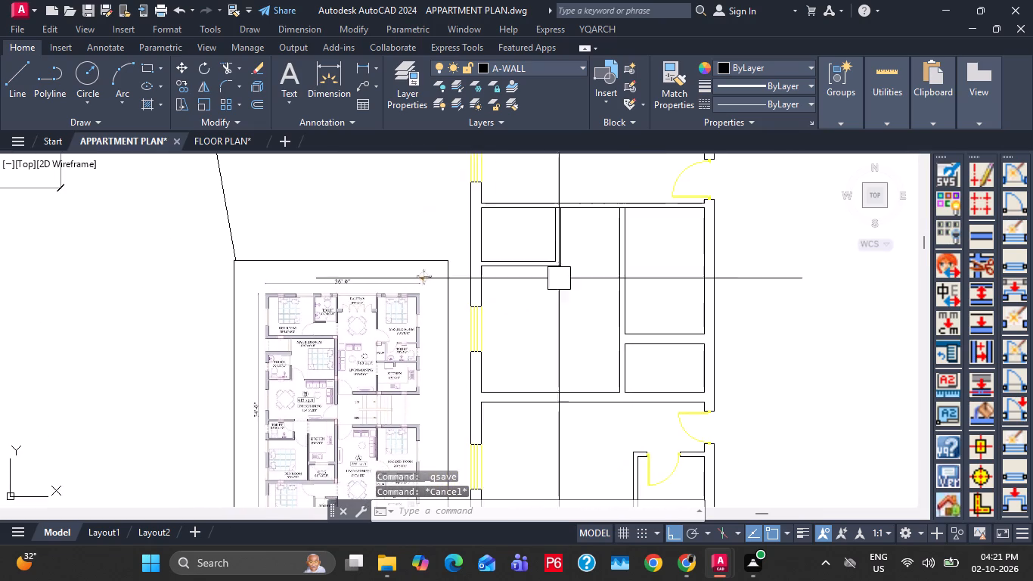
pyautogui.scroll(2, 318, 381)
pyautogui.moveTo(343, 278); pyautogui.dragTo(330, 410, button='middle')
# Trim the face line of unit B's living/dining south partition where the kitchen's west partition joins it.
pyautogui.scroll(-1, 352, 365)
pyautogui.moveTo(577, 290); pyautogui.dragTo(531, 393, button='middle')
pyautogui.moveTo(537, 315); pyautogui.dragTo(538, 228, button='middle')
pyautogui.scroll(-1, 659, 279)
pyautogui.moveTo(737, 290); pyautogui.dragTo(693, 331, button='middle')
pyautogui.scroll(2, 674, 285)
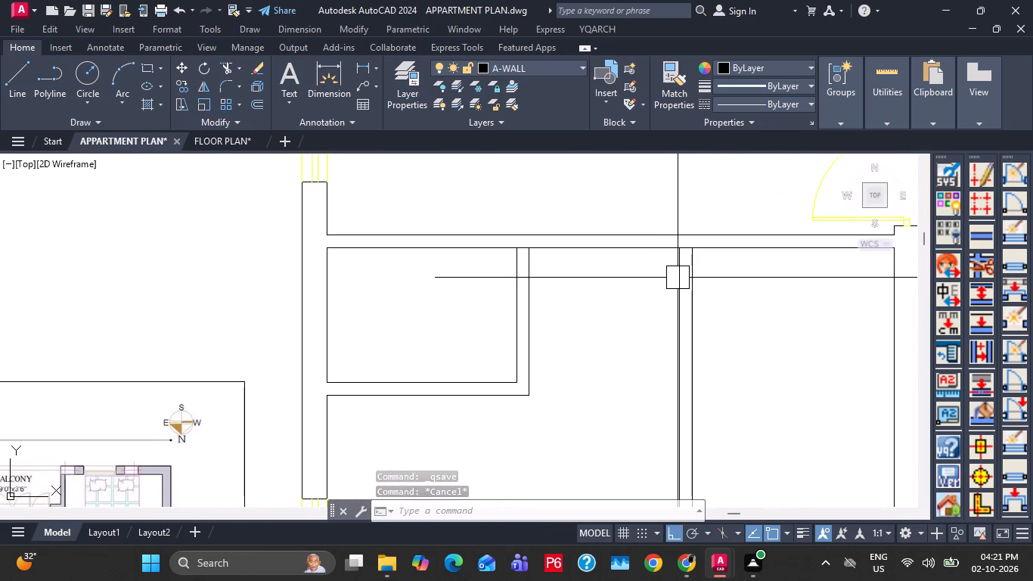
pyautogui.press('t')
pyautogui.press('r')
pyautogui.press('space')
pyautogui.scroll(3, 707, 250)
pyautogui.click(625, 251)
pyautogui.press('Escape')
# Draw a short line across the north end of the kitchen's west partition in unit B.
pyautogui.scroll(-6, 639, 266)
pyautogui.moveTo(459, 424); pyautogui.dragTo(422, 298, button='middle')
pyautogui.scroll(3, 405, 300)
pyautogui.scroll(-2, 405, 259)
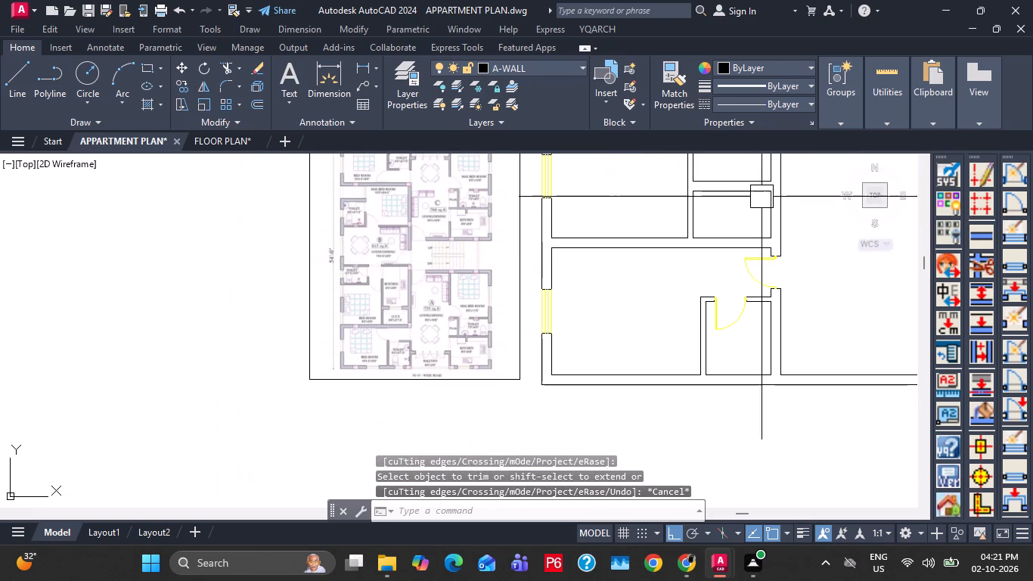
pyautogui.moveTo(725, 230); pyautogui.dragTo(625, 467, button='middle')
pyautogui.scroll(2, 574, 290)
pyautogui.moveTo(629, 318); pyautogui.dragTo(592, 337, button='middle')
pyautogui.press('l')
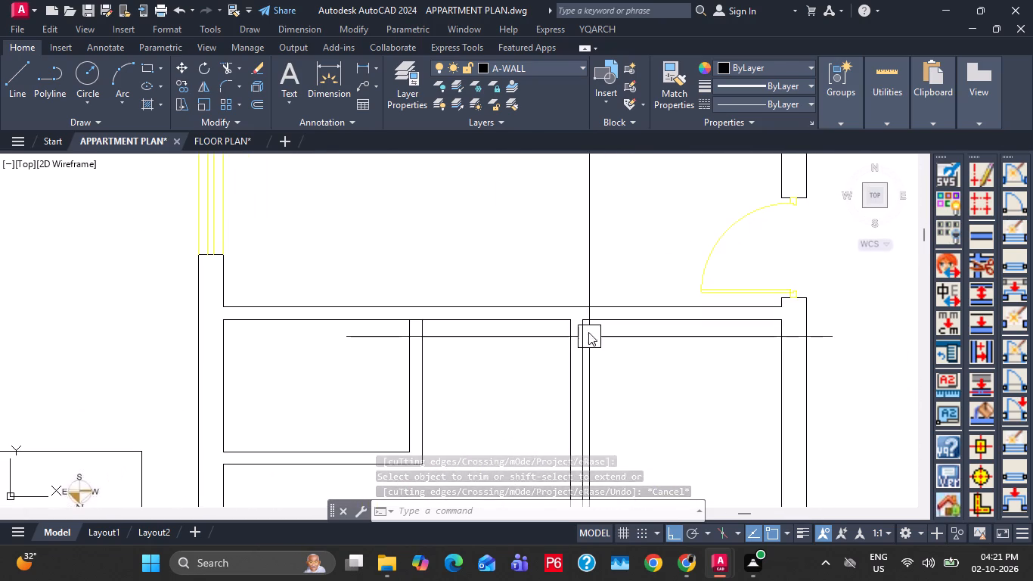
pyautogui.press('space')
pyautogui.scroll(2, 573, 309)
pyautogui.click(566, 329)
pyautogui.click(600, 336)
pyautogui.press('Escape')
pyautogui.press('Escape')
# Offset the short line across the kitchen partition 1' south, and offset that copy another 4' south to mark an opening.
pyautogui.write("O 1'")
pyautogui.press('Return')
pyautogui.click(584, 332)
pyautogui.click(585, 362)
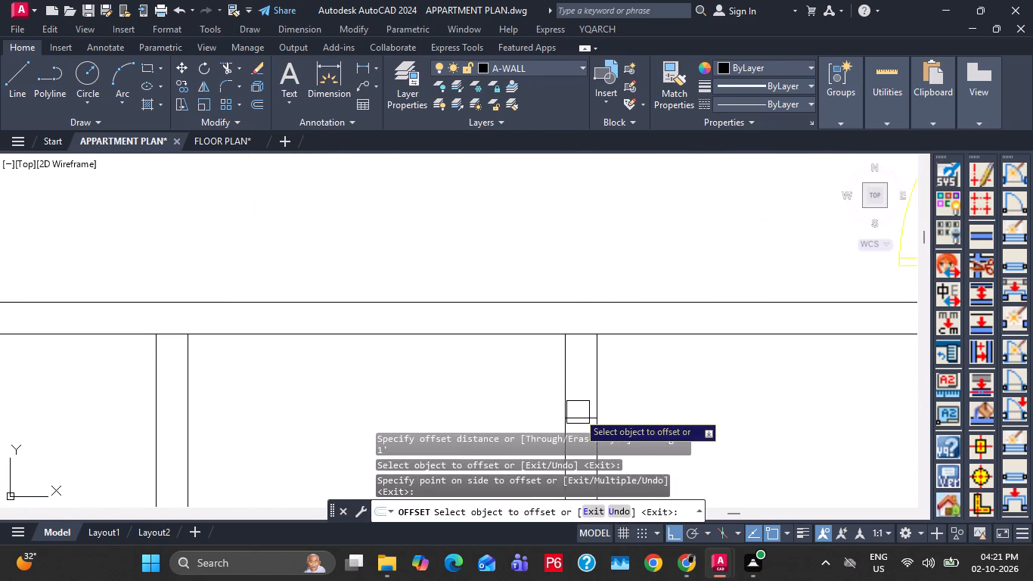
pyautogui.click(578, 412)
pyautogui.moveTo(613, 411); pyautogui.dragTo(603, 176, button='middle')
pyautogui.write("4'")
pyautogui.press('Return')
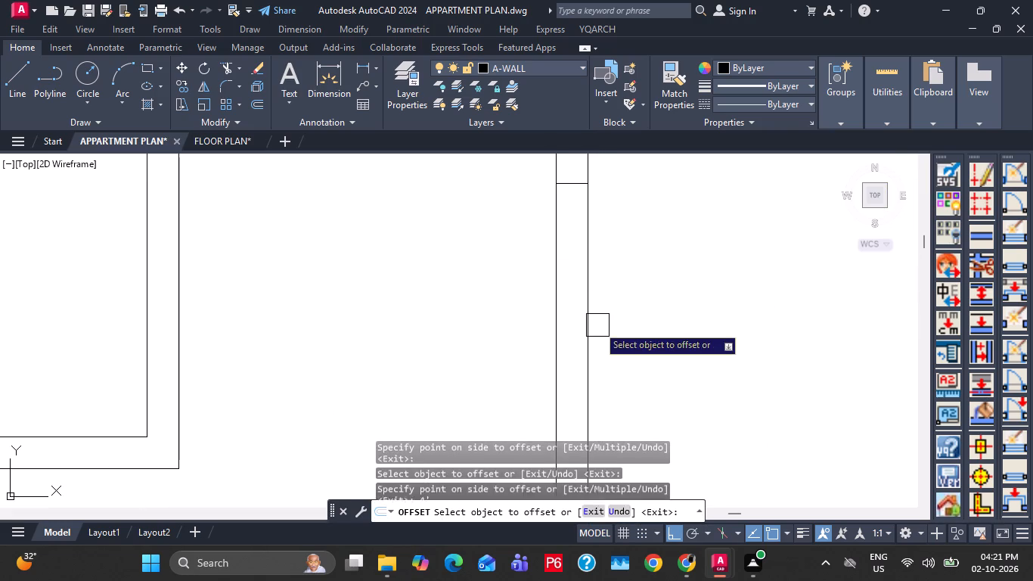
pyautogui.scroll(-1, 597, 322)
pyautogui.moveTo(612, 318); pyautogui.dragTo(614, 227, button='middle')
pyautogui.press('Escape')
pyautogui.press('Escape')
# Trim both face lines of unit B's kitchen west partition between the two marks to clear the 4' opening.
pyautogui.write('TR')
pyautogui.press('space')
pyautogui.click(622, 280)
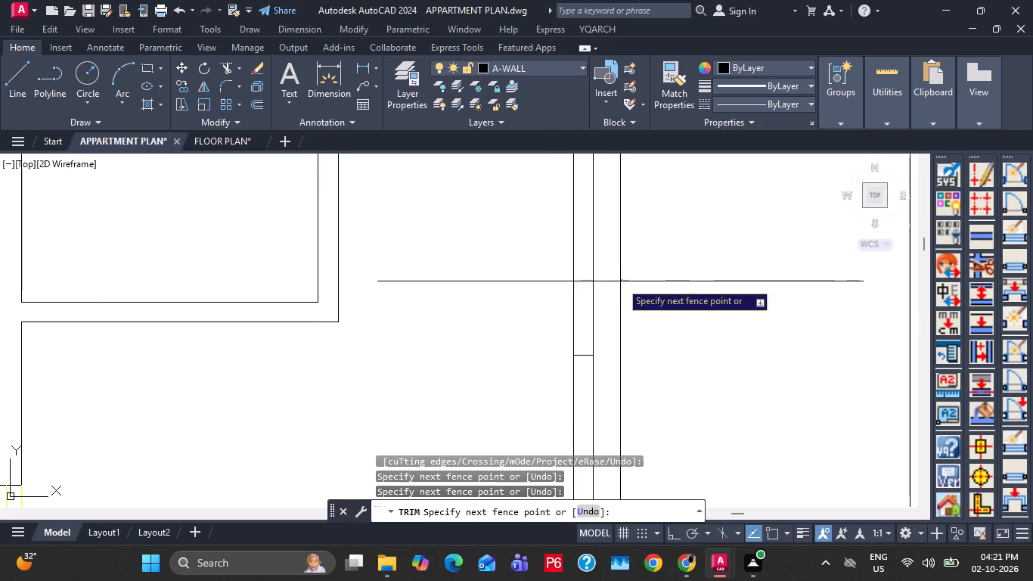
pyautogui.moveTo(563, 291); pyautogui.dragTo(557, 361, button='middle')
pyautogui.click(547, 350)
pyautogui.press('Escape')
pyautogui.press('Escape')
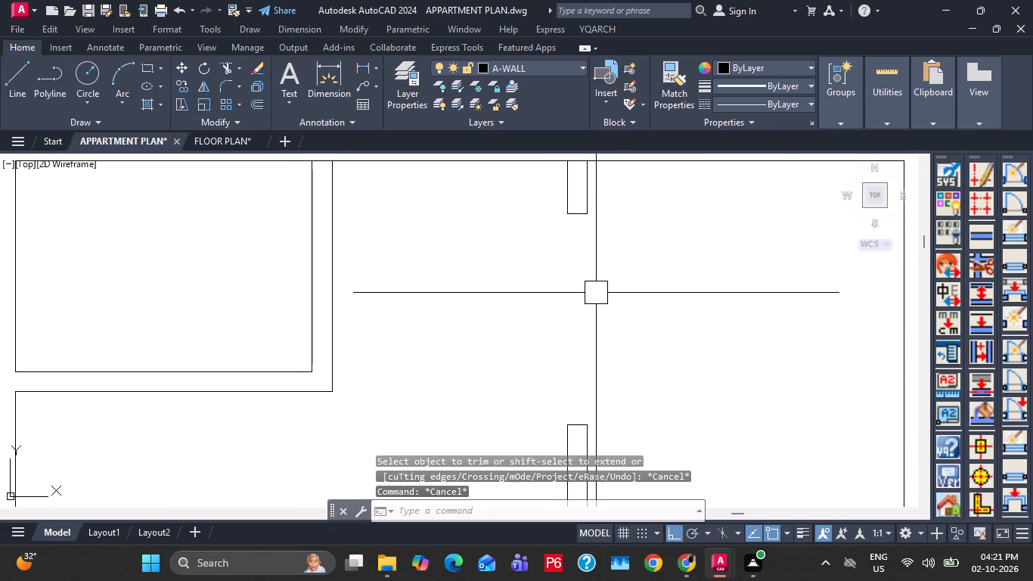
# Draw a line along each face of unit B's kitchen opening, joining the corners of the two cut wall ends.
pyautogui.press('space')
pyautogui.press('l')
pyautogui.press('Escape')
pyautogui.write('L')
pyautogui.press('space')
pyautogui.click(585, 219)
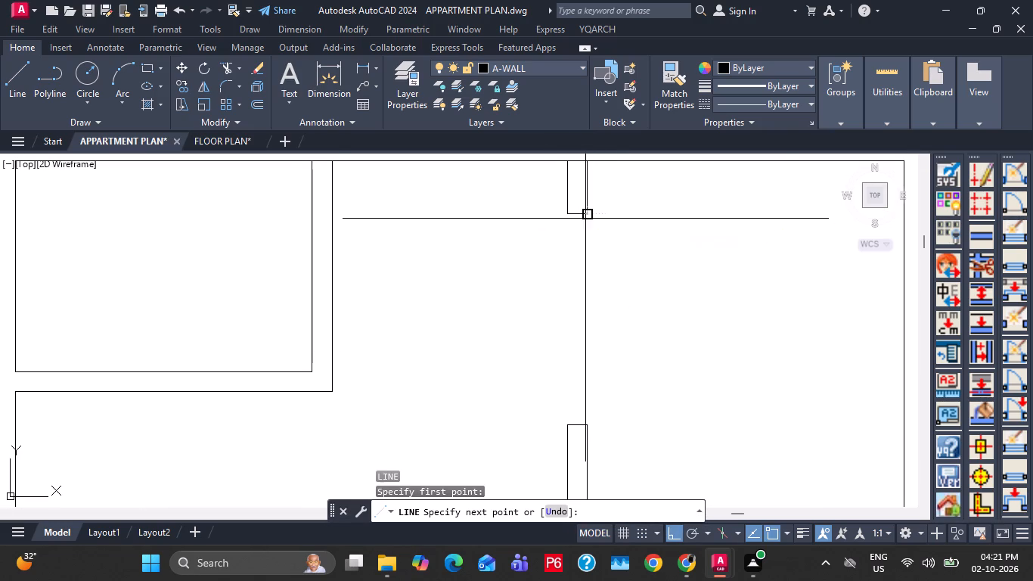
pyautogui.click(588, 423)
pyautogui.press('Escape')
pyautogui.press('l')
pyautogui.press('space')
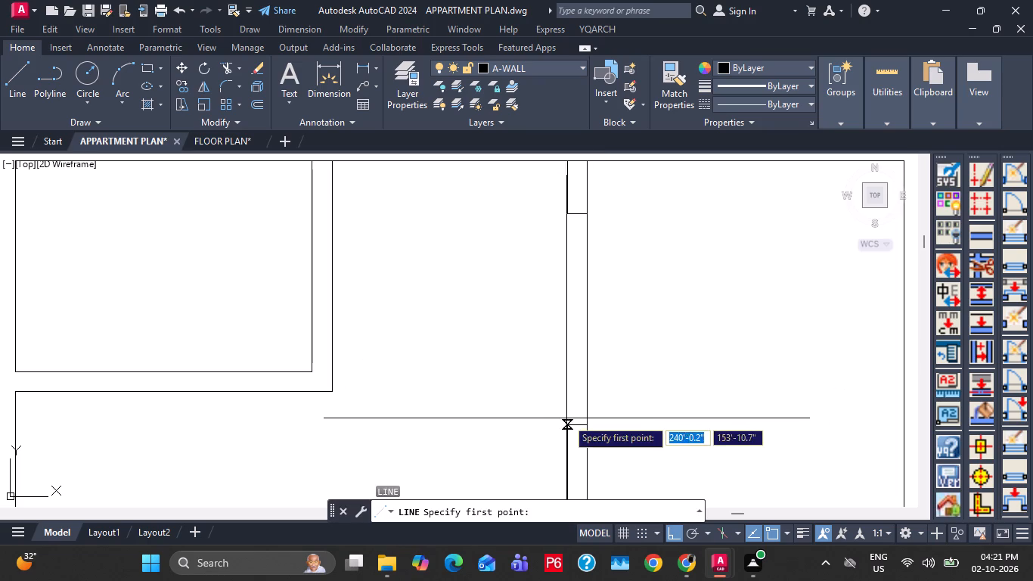
pyautogui.click(567, 421)
pyautogui.click(564, 216)
pyautogui.press('Escape')
# Give the two lines across the kitchen opening the dashed linetype ACAD_ISO02W100.
pyautogui.moveTo(641, 268); pyautogui.dragTo(604, 269)
pyautogui.click(517, 279)
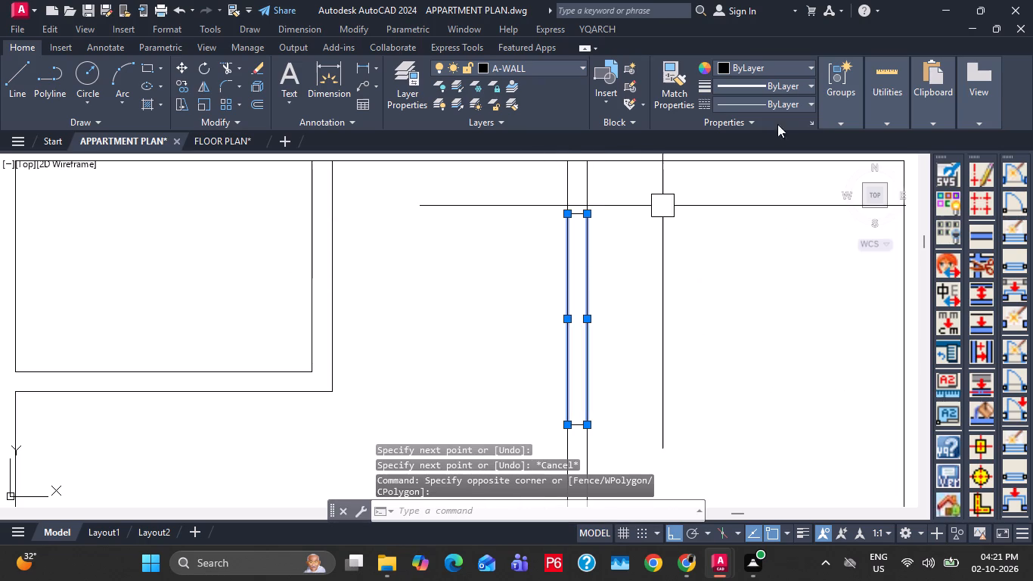
pyautogui.click(780, 105)
pyautogui.click(784, 152)
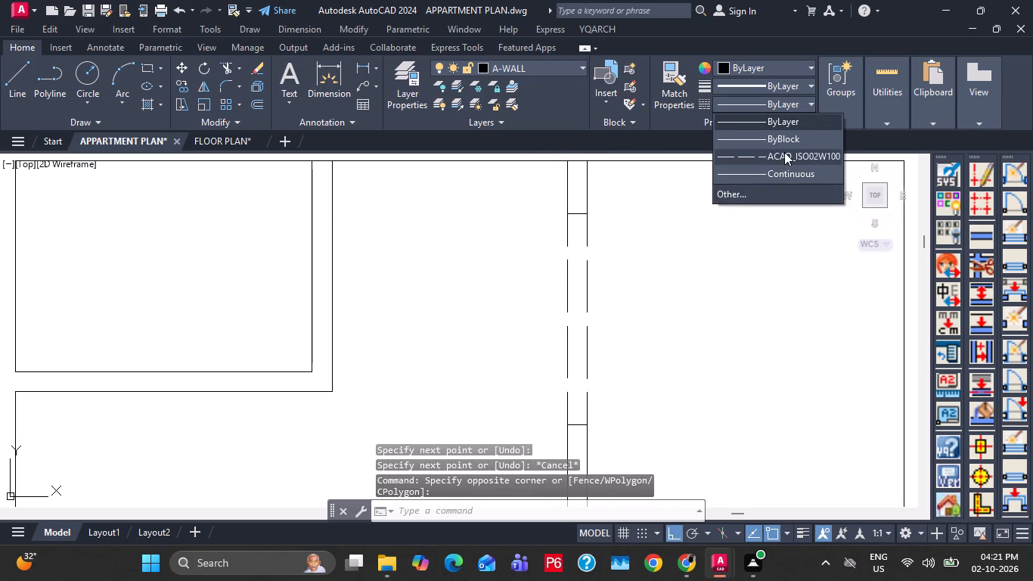
pyautogui.press('Escape')
pyautogui.press('Escape')
# Turn on lineweight display and bring the whole row of units into view.
pyautogui.click(802, 528)
pyautogui.scroll(-2, 702, 415)
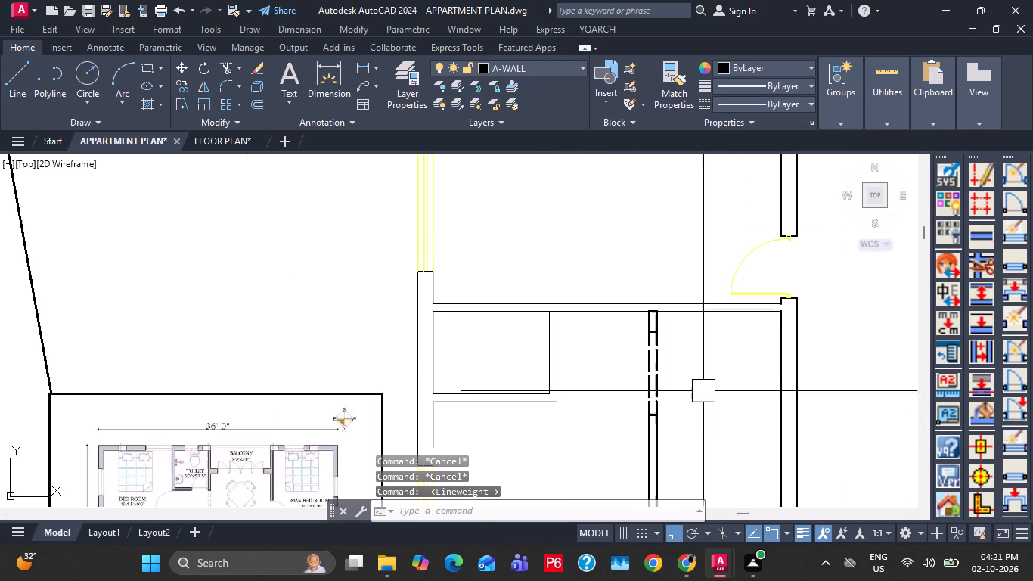
pyautogui.moveTo(717, 369); pyautogui.dragTo(662, 320, button='middle')
pyautogui.scroll(-2, 658, 314)
pyautogui.moveTo(714, 322); pyautogui.dragTo(596, 362, button='middle')
pyautogui.scroll(-1, 624, 284)
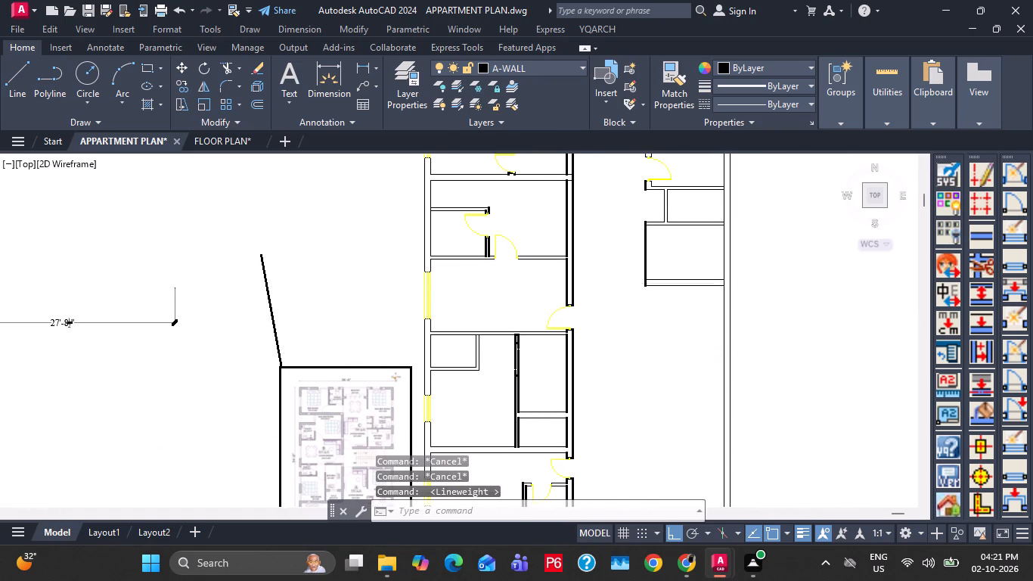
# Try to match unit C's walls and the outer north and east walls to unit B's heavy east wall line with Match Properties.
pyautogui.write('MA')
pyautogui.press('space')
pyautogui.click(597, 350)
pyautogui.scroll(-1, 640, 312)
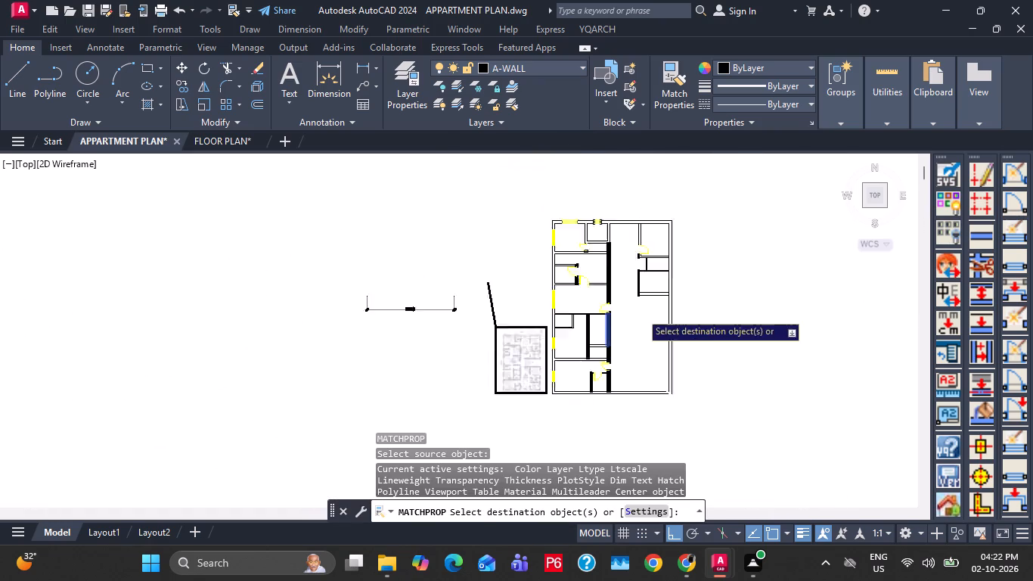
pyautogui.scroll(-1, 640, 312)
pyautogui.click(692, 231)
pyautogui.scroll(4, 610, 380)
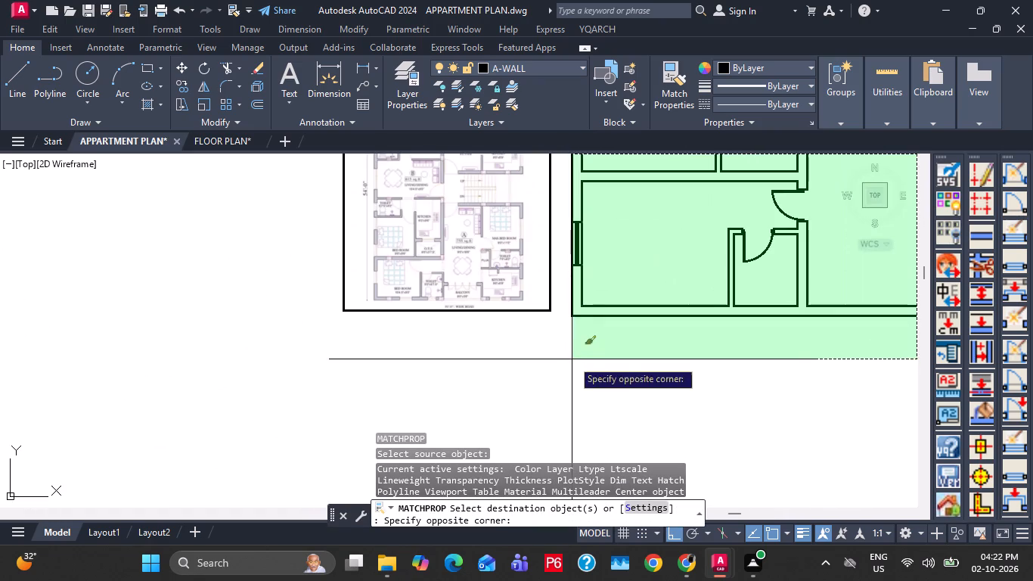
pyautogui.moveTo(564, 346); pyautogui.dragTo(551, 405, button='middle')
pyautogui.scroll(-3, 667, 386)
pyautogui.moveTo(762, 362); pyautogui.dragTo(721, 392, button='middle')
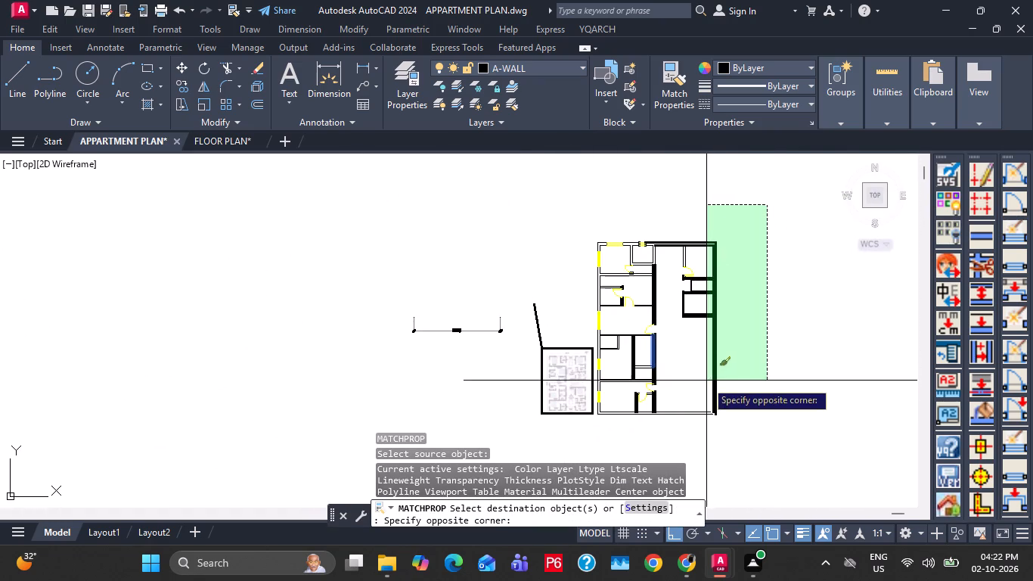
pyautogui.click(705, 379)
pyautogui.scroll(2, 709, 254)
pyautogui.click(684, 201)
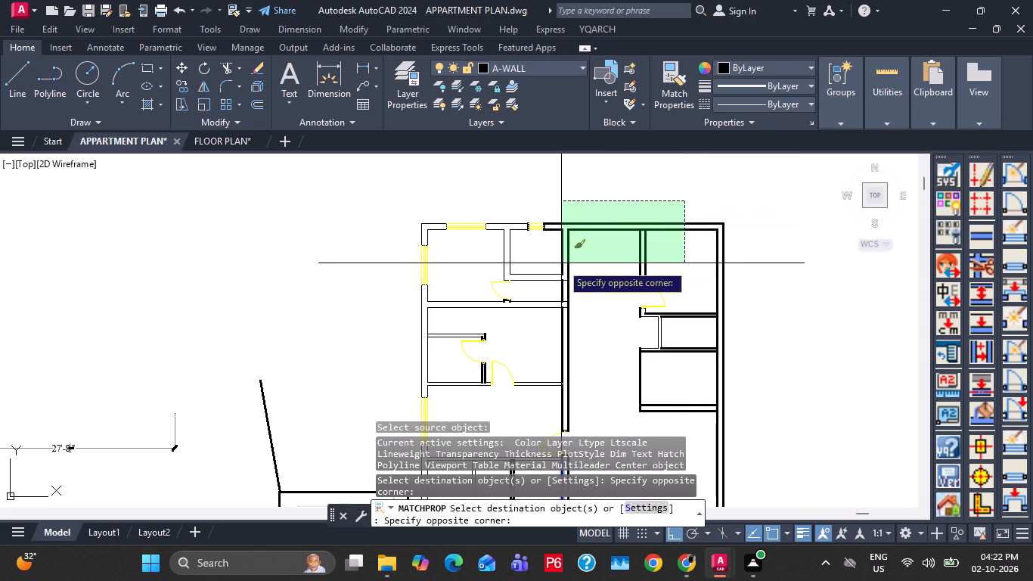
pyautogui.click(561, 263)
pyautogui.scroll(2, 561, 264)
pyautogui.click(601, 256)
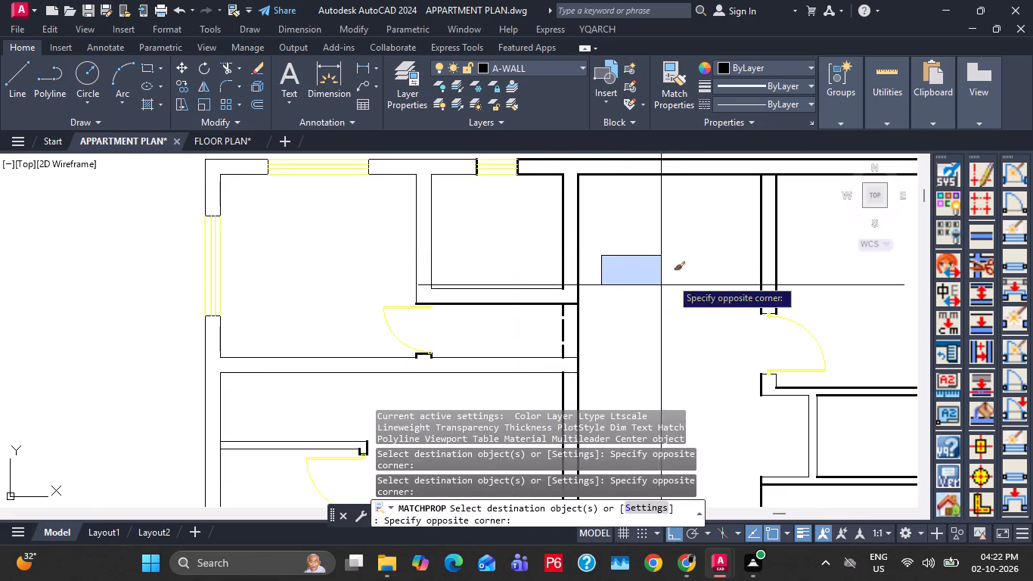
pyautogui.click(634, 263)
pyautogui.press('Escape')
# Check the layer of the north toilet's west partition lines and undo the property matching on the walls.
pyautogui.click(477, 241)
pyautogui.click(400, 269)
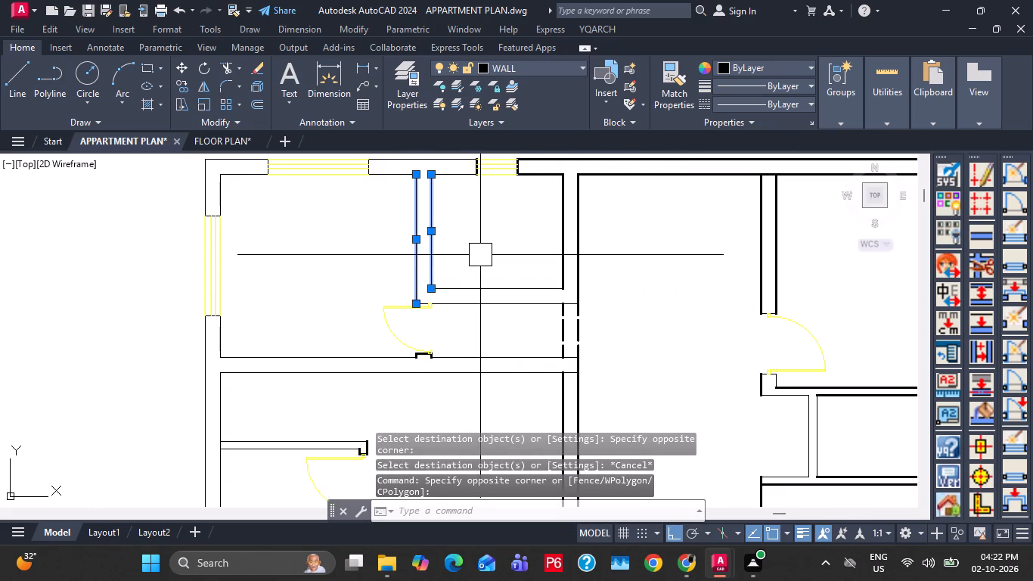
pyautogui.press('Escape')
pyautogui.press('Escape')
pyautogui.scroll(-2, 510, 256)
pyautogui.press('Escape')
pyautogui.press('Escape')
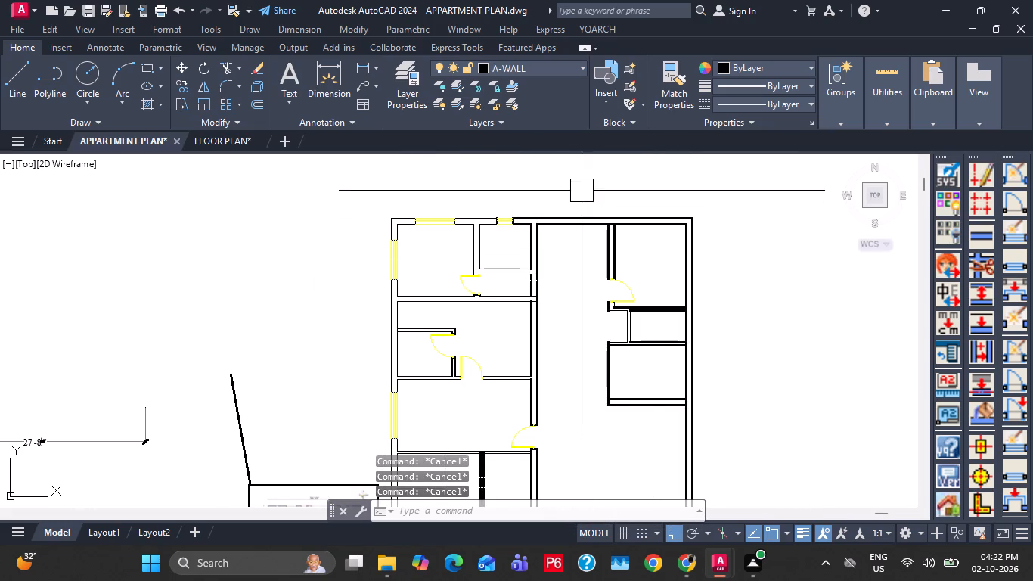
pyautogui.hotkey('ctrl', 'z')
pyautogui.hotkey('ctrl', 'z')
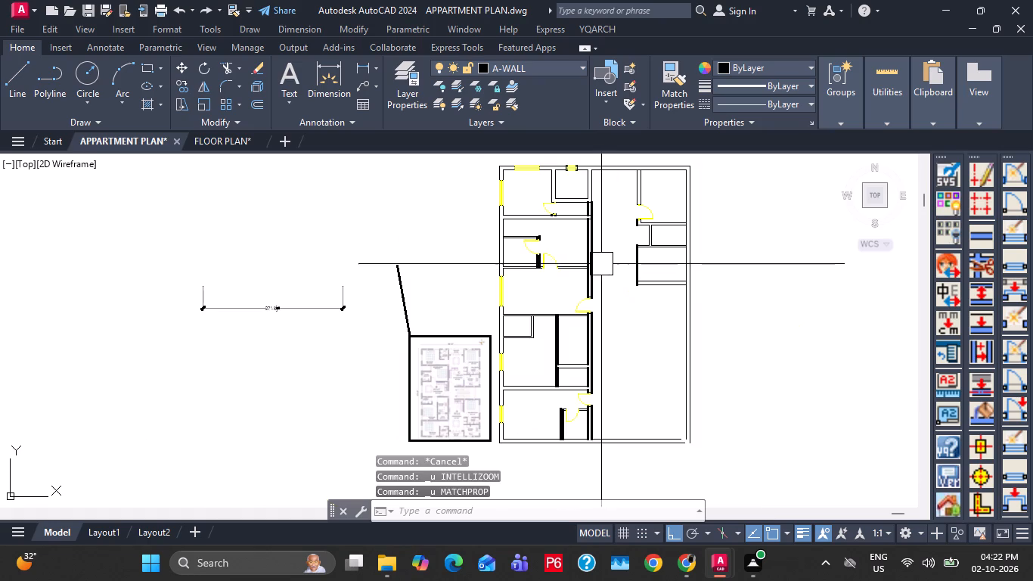
# Set the A-WALL layer's lineweight to Default in the layer properties.
pyautogui.click(771, 70)
pyautogui.press('Escape')
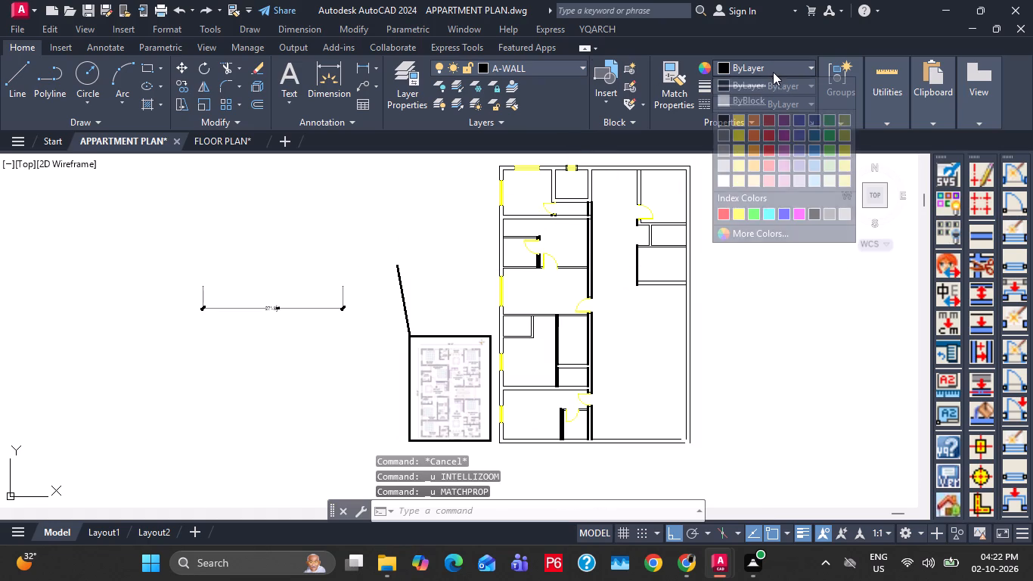
pyautogui.click(412, 70)
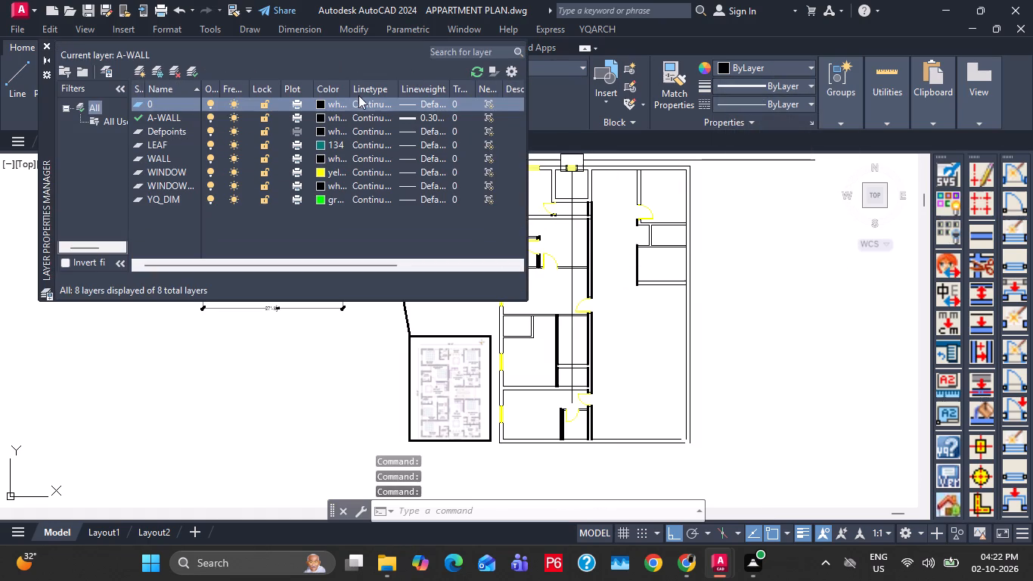
pyautogui.click(434, 115)
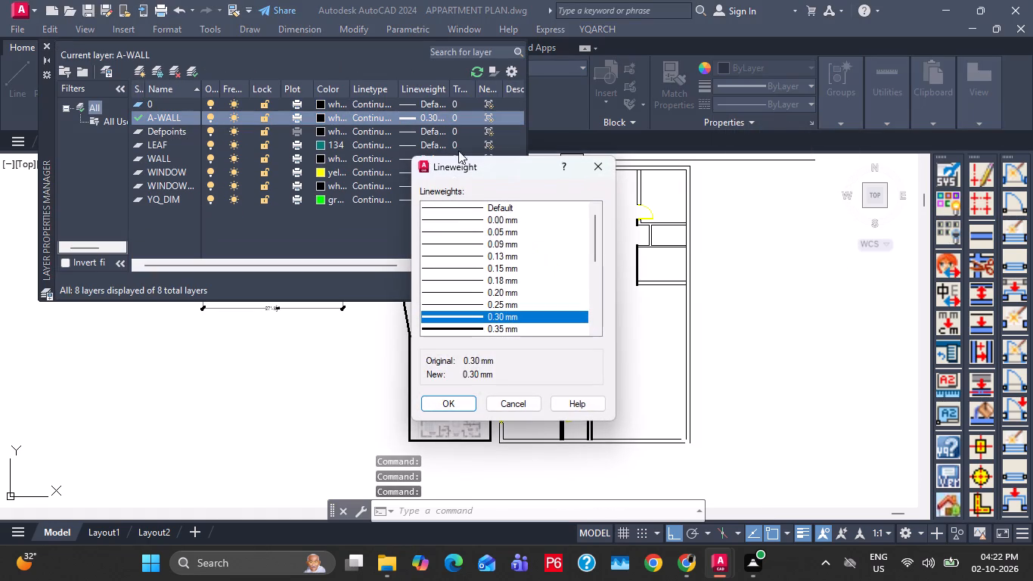
pyautogui.click(500, 211)
pyautogui.click(447, 411)
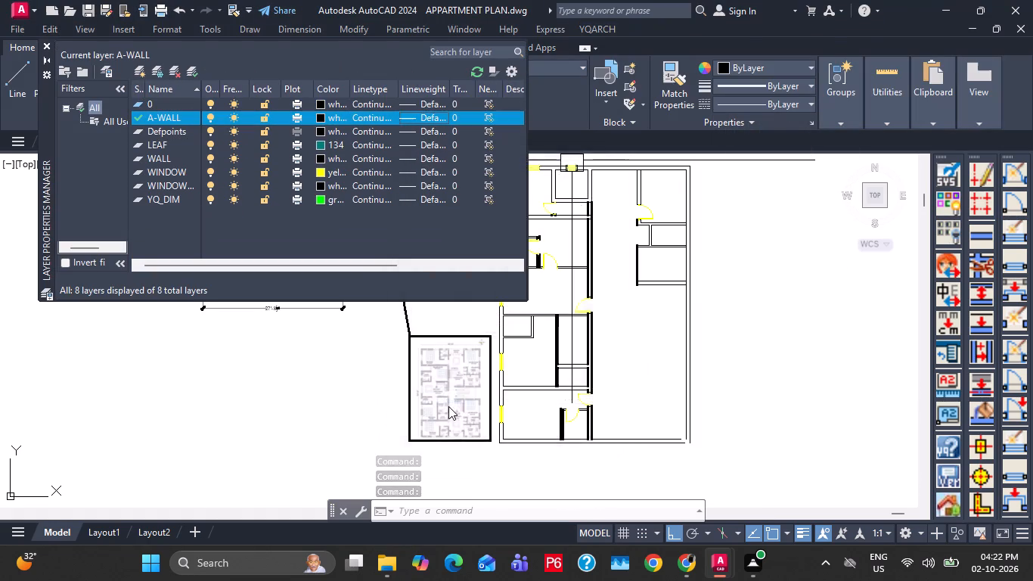
pyautogui.press('Escape')
pyautogui.press('Escape')
pyautogui.click(44, 43)
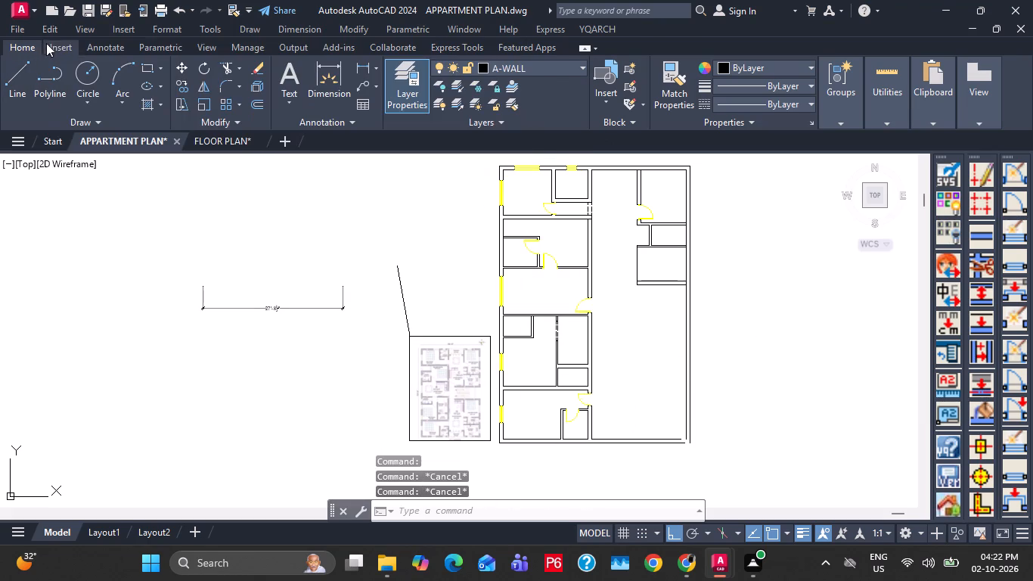
pyautogui.press('Escape')
pyautogui.press('Escape')
# Examine unit B's toilets, bedroom and living/dining room on the reference plan for door positions.
pyautogui.scroll(2, 591, 266)
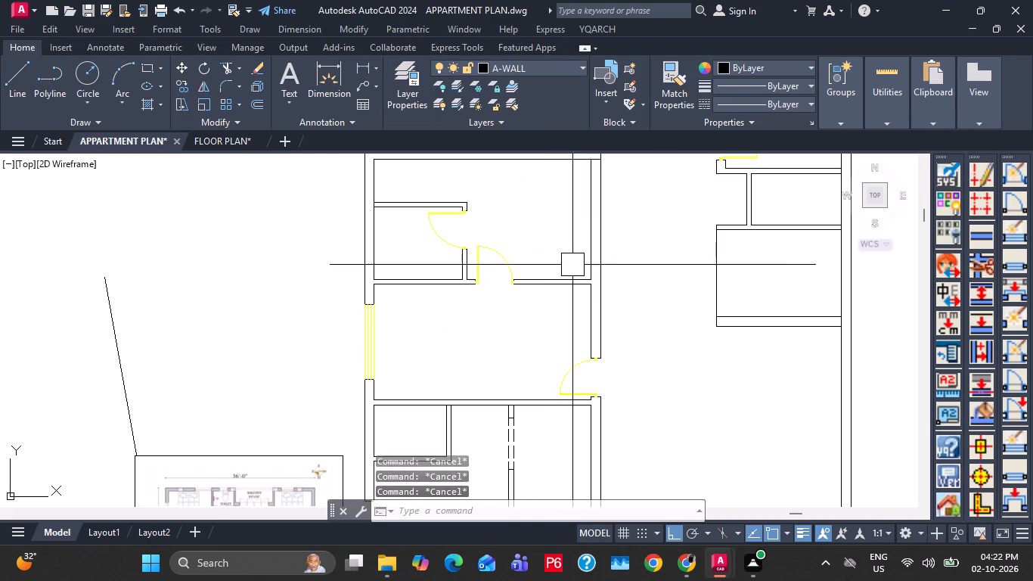
pyautogui.moveTo(535, 356); pyautogui.dragTo(568, 261, button='middle')
pyautogui.moveTo(531, 343); pyautogui.dragTo(600, 296, button='middle')
pyautogui.scroll(1, 285, 405)
pyautogui.moveTo(313, 405); pyautogui.dragTo(312, 346, button='middle')
pyautogui.scroll(1, 313, 401)
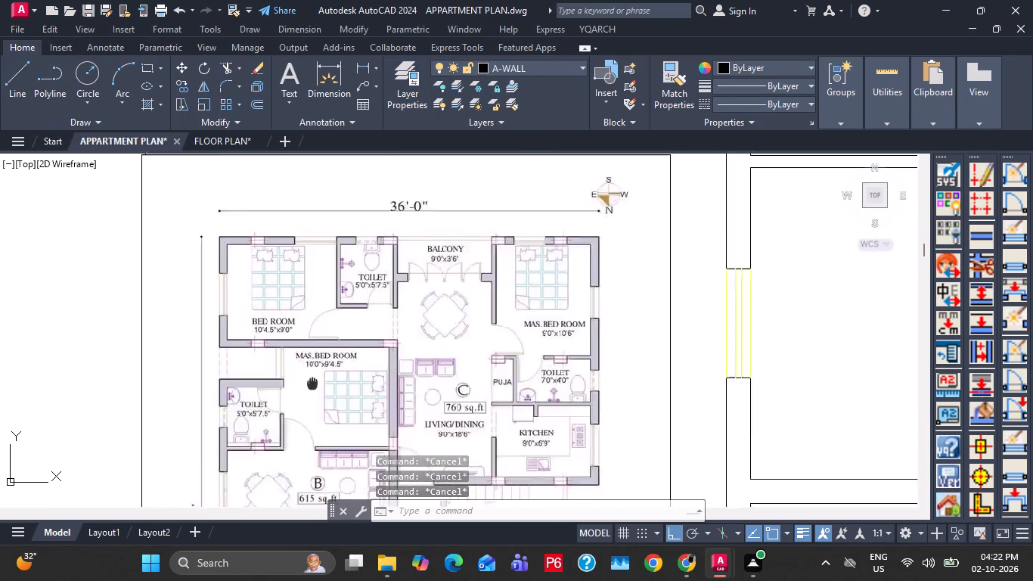
pyautogui.moveTo(312, 346); pyautogui.dragTo(318, 290, button='middle')
pyautogui.moveTo(293, 389); pyautogui.dragTo(302, 424, button='middle')
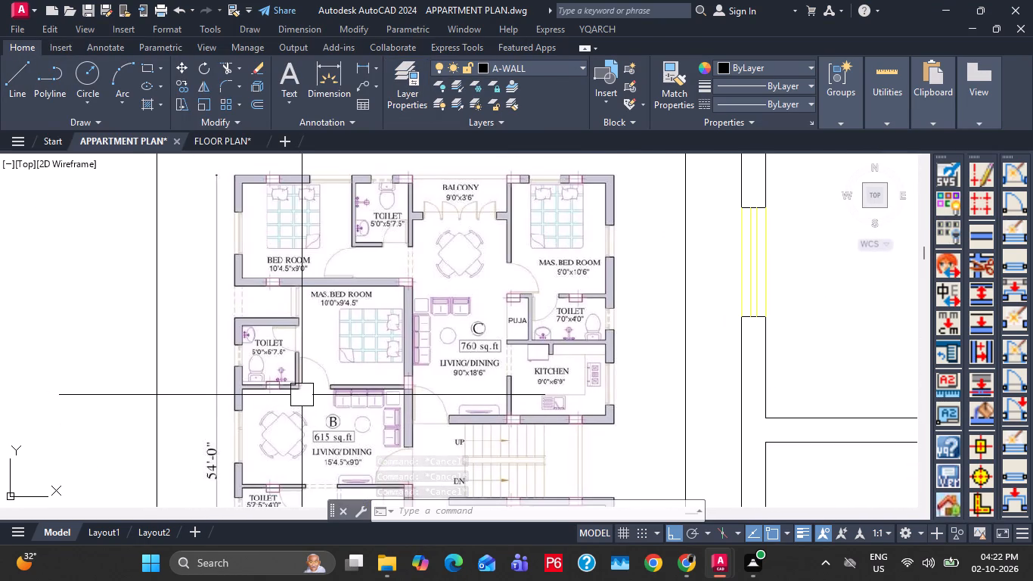
pyautogui.scroll(-1, 308, 375)
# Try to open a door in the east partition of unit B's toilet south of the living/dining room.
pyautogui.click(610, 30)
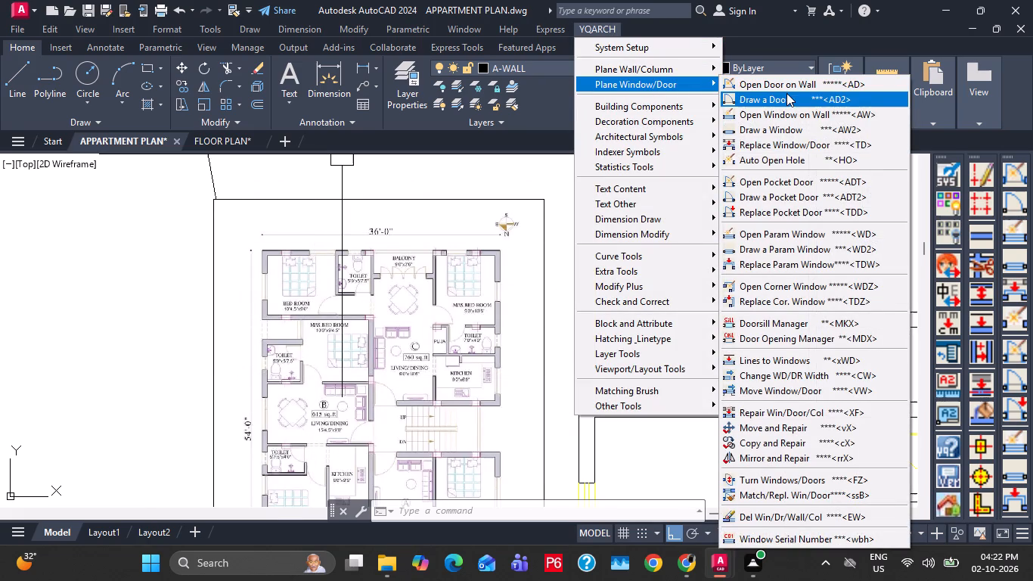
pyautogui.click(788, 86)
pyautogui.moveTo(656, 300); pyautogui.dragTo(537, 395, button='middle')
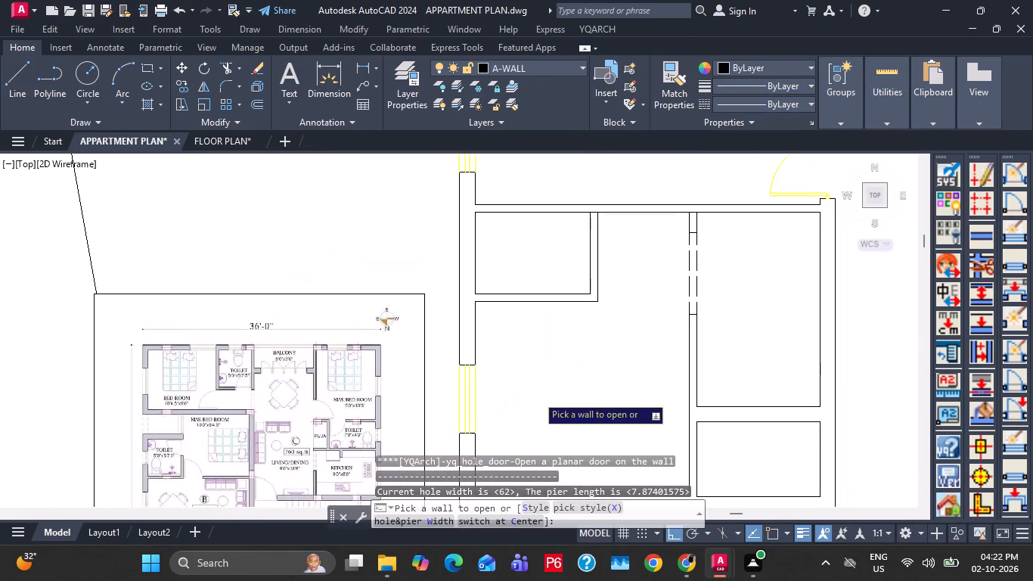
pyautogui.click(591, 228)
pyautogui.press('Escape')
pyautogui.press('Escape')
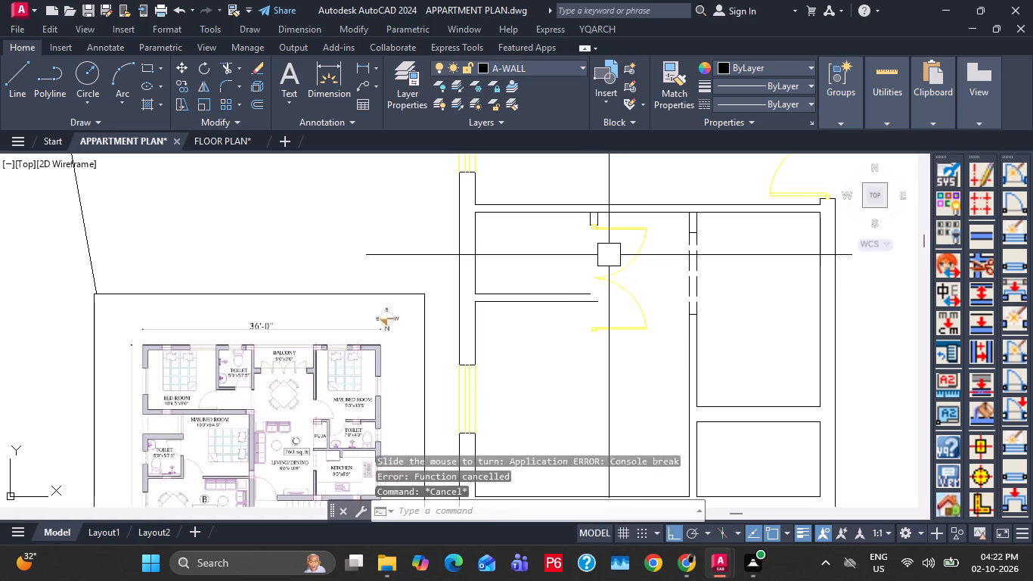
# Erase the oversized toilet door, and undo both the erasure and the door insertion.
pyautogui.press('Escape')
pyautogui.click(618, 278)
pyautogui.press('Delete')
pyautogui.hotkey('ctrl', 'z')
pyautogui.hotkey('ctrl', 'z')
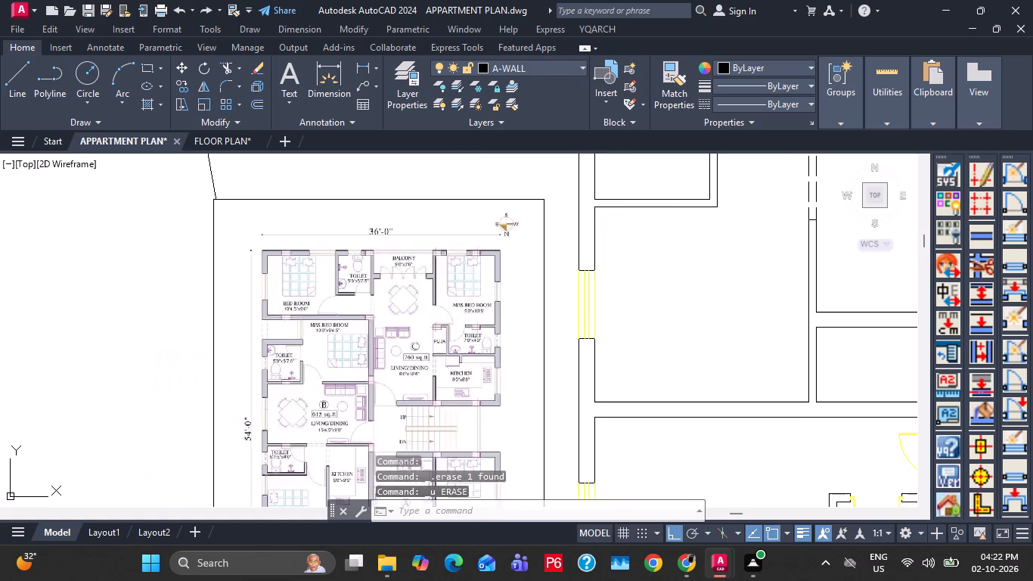
# Open a door with hole width 30 in the east partition of unit B's south toilet, swinging into the toilet.
pyautogui.moveTo(616, 269); pyautogui.dragTo(524, 378, button='middle')
pyautogui.press('Escape')
pyautogui.click(616, 26)
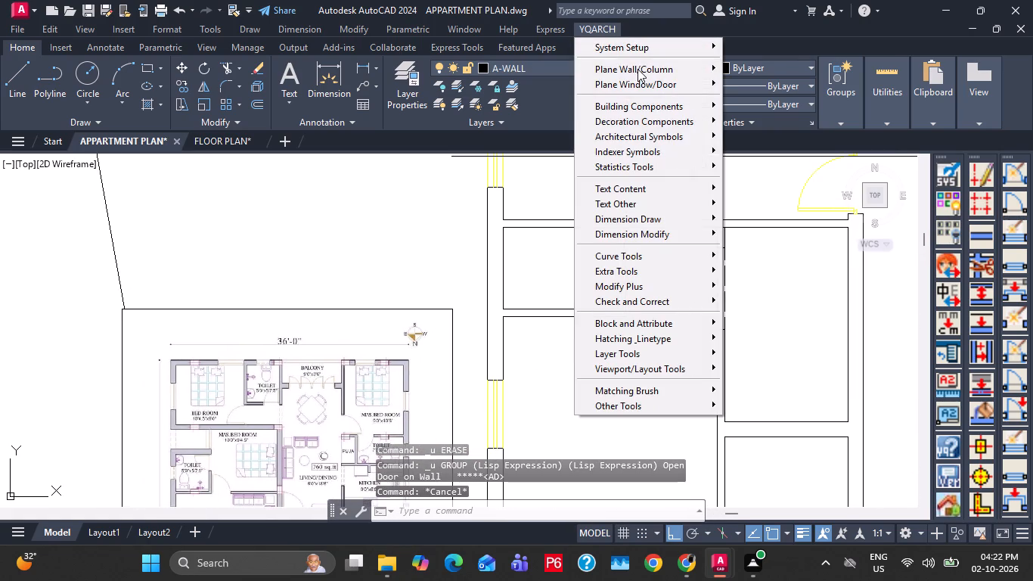
pyautogui.click(641, 84)
pyautogui.click(747, 85)
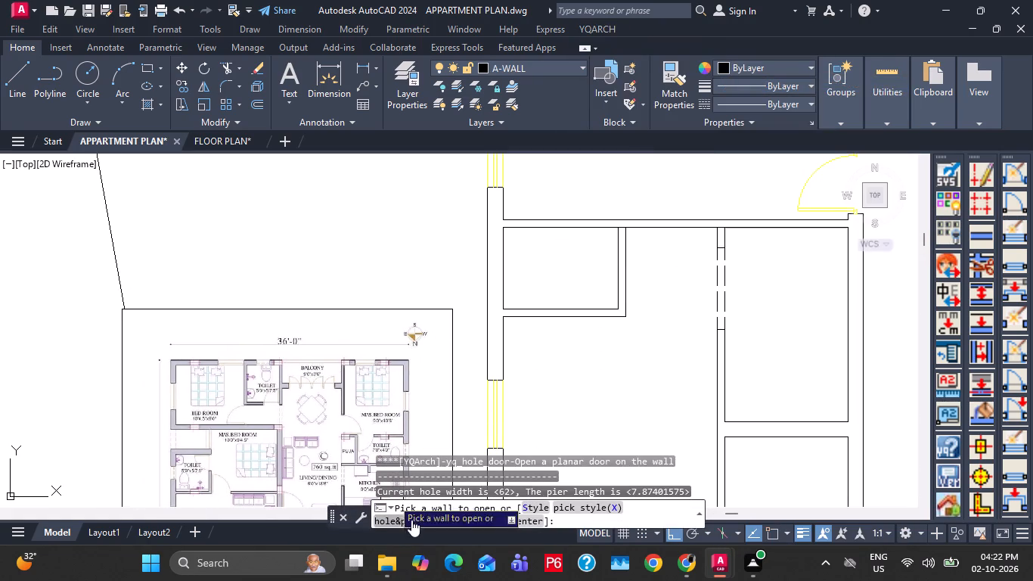
pyautogui.click(436, 517)
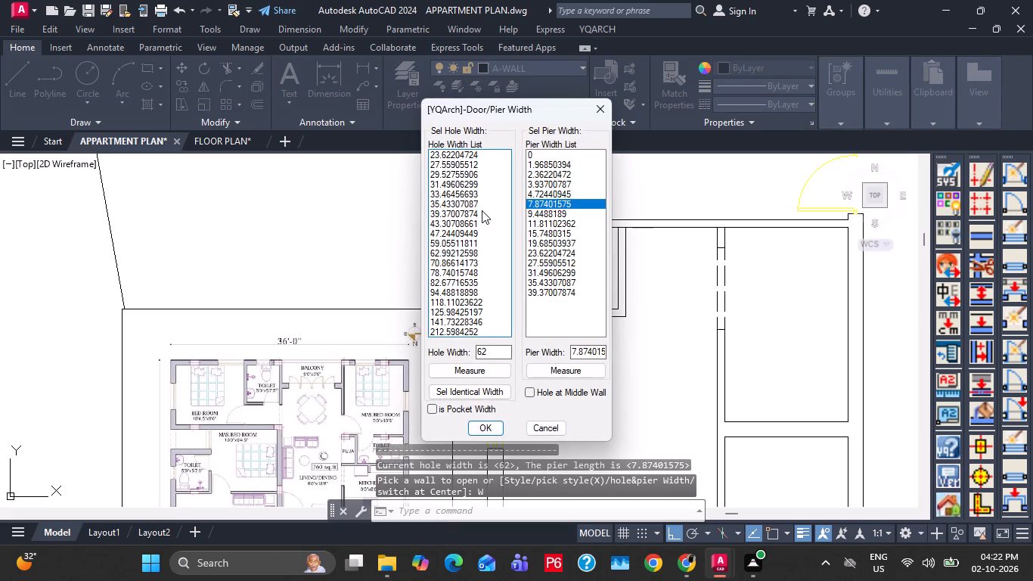
pyautogui.click(442, 180)
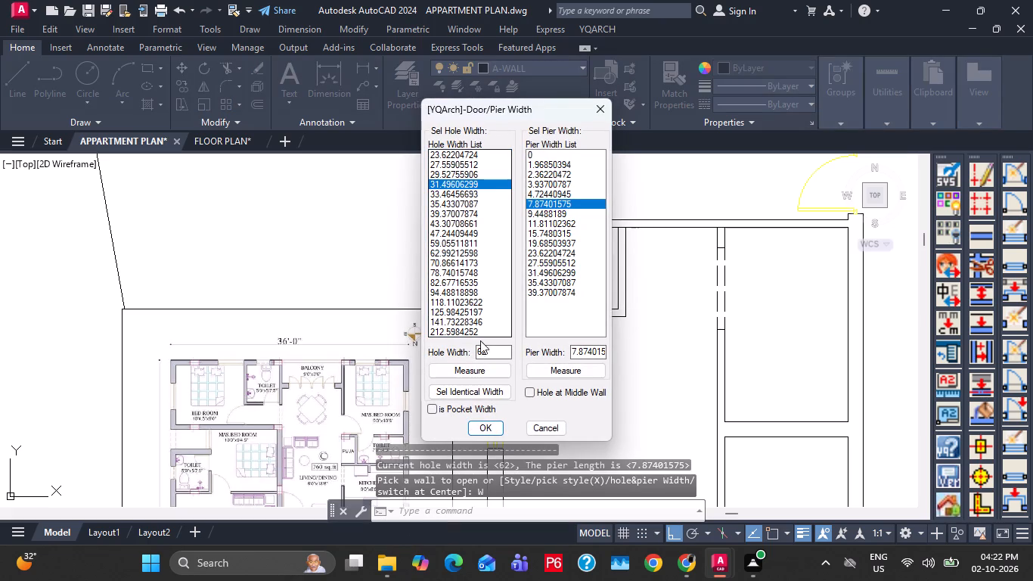
pyautogui.click(490, 356)
pyautogui.doubleClick(490, 356)
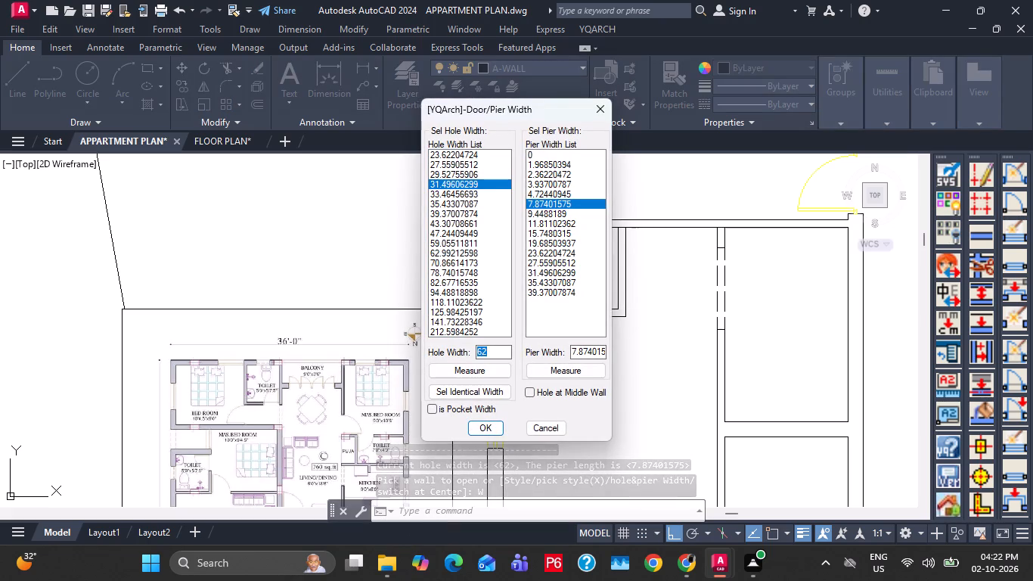
pyautogui.write('30')
pyautogui.click(488, 430)
pyautogui.scroll(1, 626, 250)
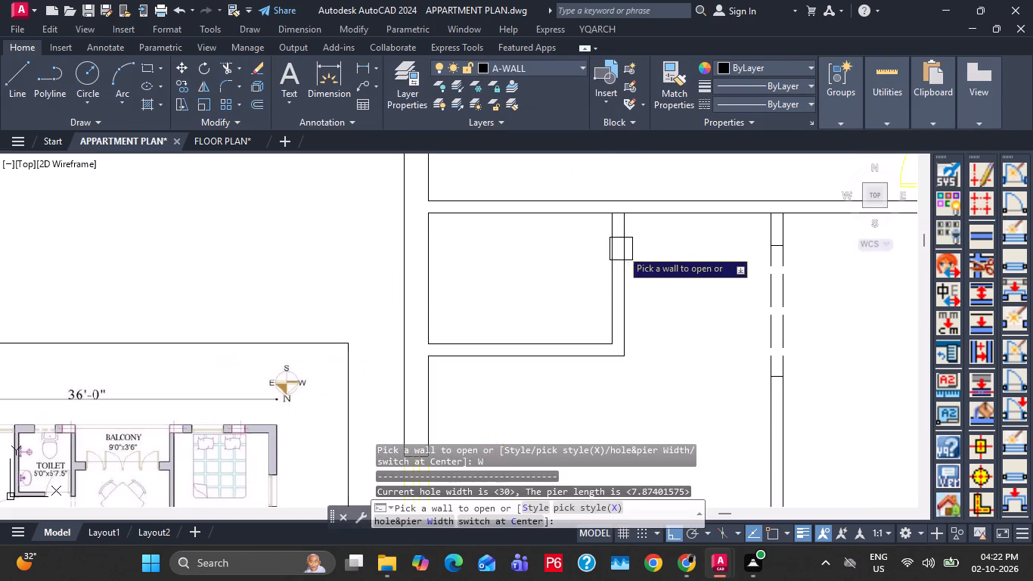
pyautogui.click(610, 252)
pyautogui.click(593, 259)
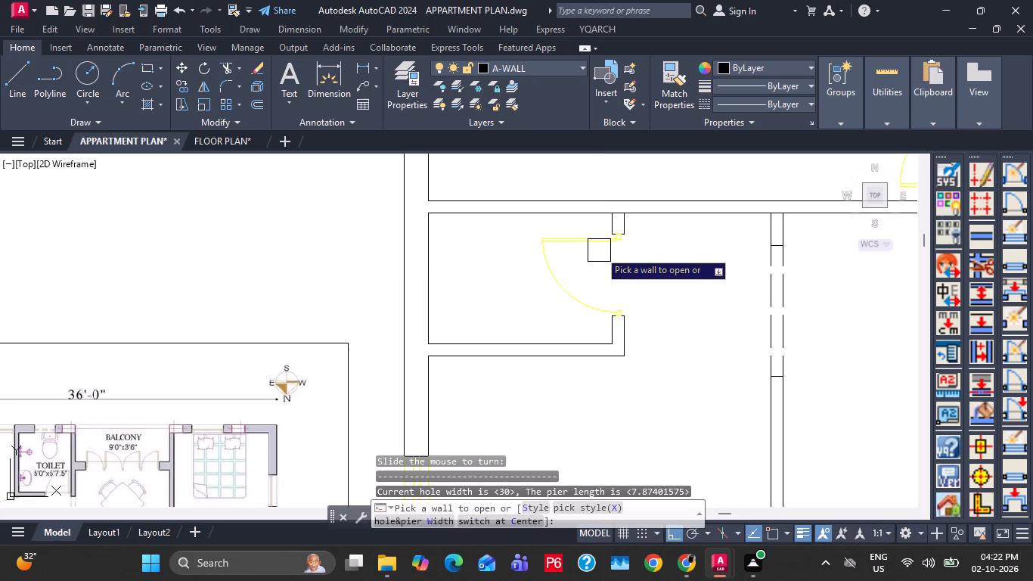
# Examine unit A's south bedroom, toilet, balcony and kitchen on the reference plan for openings and room sizes.
pyautogui.scroll(-2, 584, 260)
pyautogui.moveTo(603, 362); pyautogui.dragTo(600, 325, button='middle')
pyautogui.scroll(-1, 600, 288)
pyautogui.moveTo(635, 366); pyautogui.dragTo(619, 455, button='middle')
pyautogui.moveTo(620, 306); pyautogui.dragTo(625, 393, button='middle')
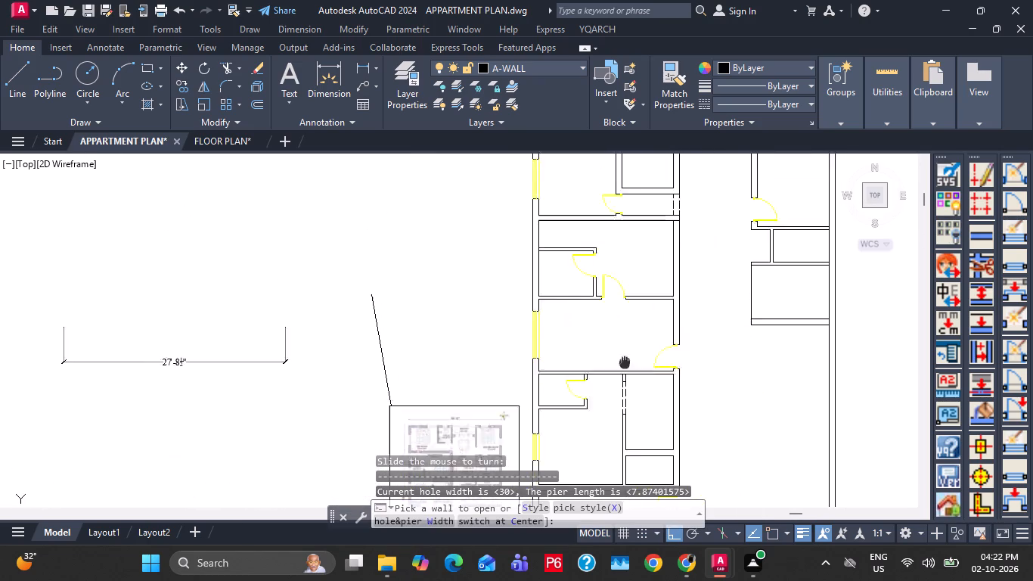
pyautogui.moveTo(625, 393); pyautogui.dragTo(650, 252, button='middle')
pyautogui.scroll(3, 467, 418)
pyautogui.moveTo(440, 399); pyautogui.dragTo(443, 344, button='middle')
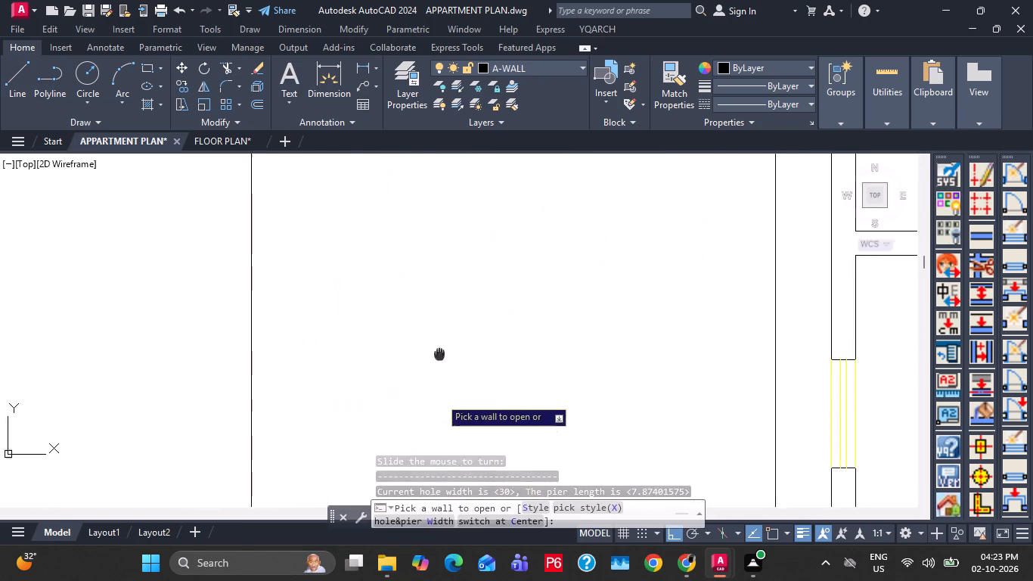
pyautogui.moveTo(443, 344); pyautogui.dragTo(445, 332, button='middle')
pyautogui.moveTo(445, 395); pyautogui.dragTo(439, 330, button='middle')
pyautogui.moveTo(430, 384); pyautogui.dragTo(427, 325, button='middle')
pyautogui.press('Escape')
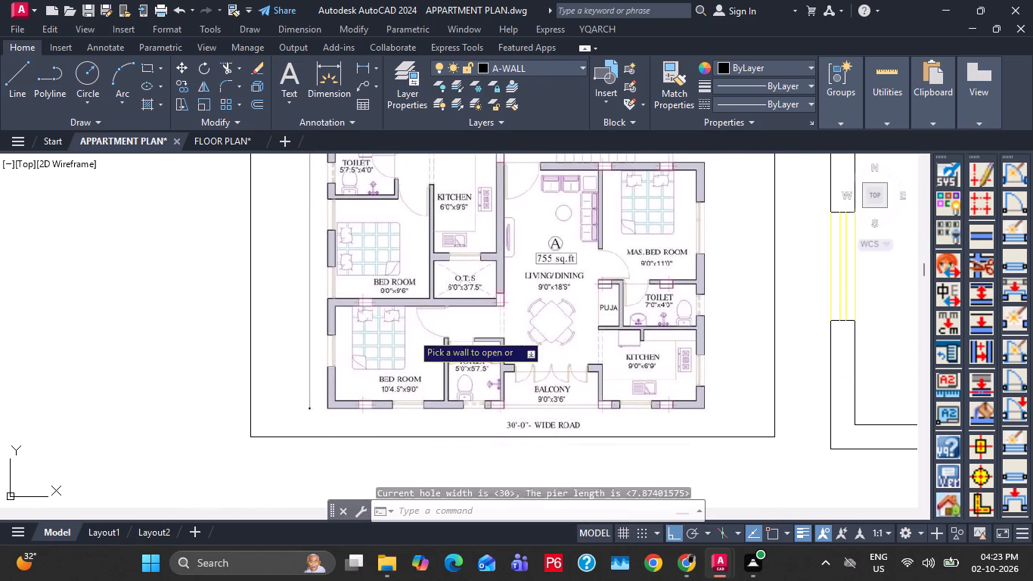
pyautogui.press('Escape')
pyautogui.press('Escape')
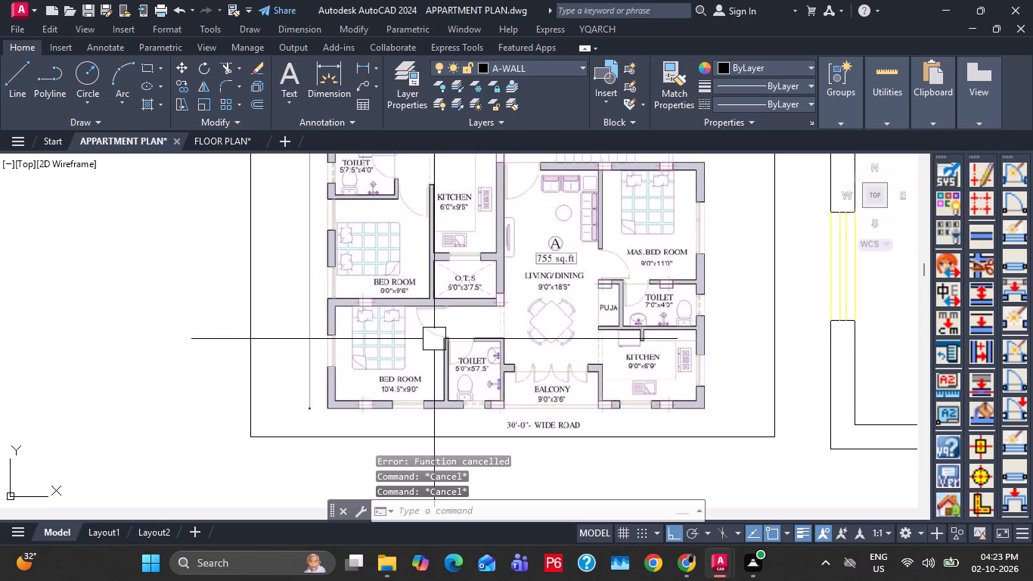
# Open a window with hole width 70 at the middle of the southwest bedroom's south wall.
pyautogui.moveTo(606, 382); pyautogui.dragTo(431, 395, button='middle')
pyautogui.scroll(-2, 426, 378)
pyautogui.moveTo(682, 370); pyautogui.dragTo(633, 374, button='middle')
pyautogui.click(603, 30)
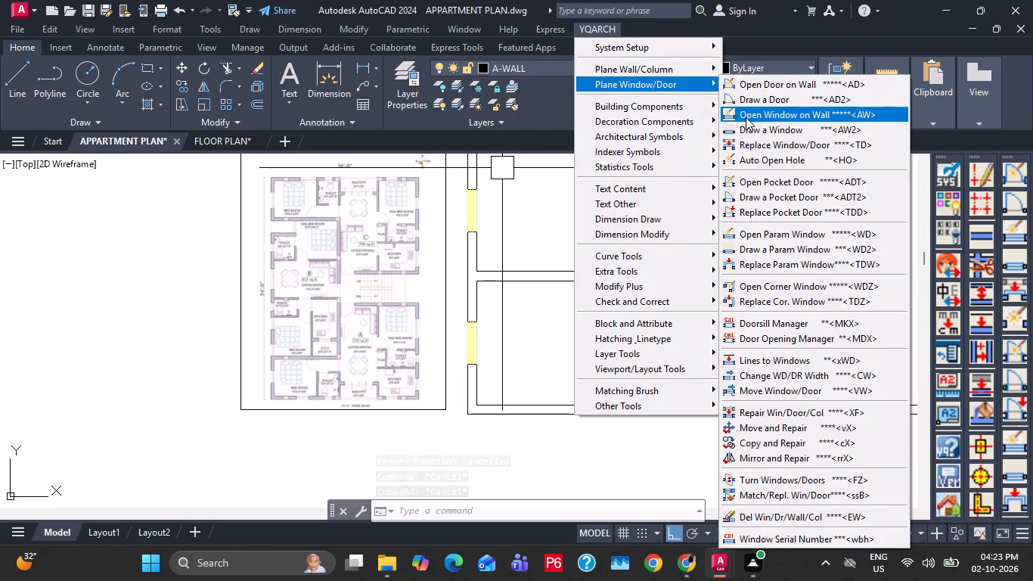
pyautogui.click(748, 117)
pyautogui.scroll(1, 577, 440)
pyautogui.click(575, 388)
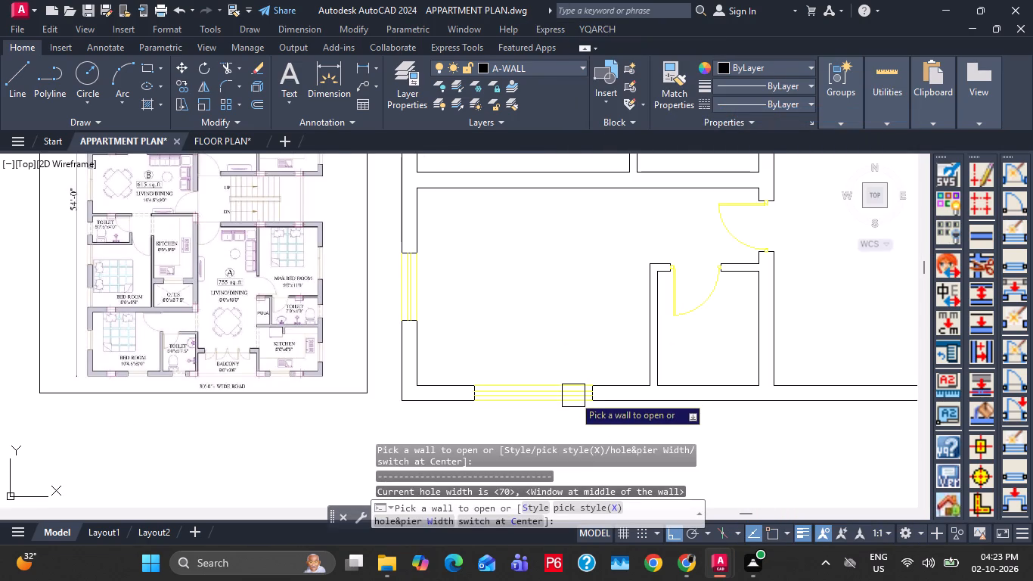
pyautogui.click(573, 396)
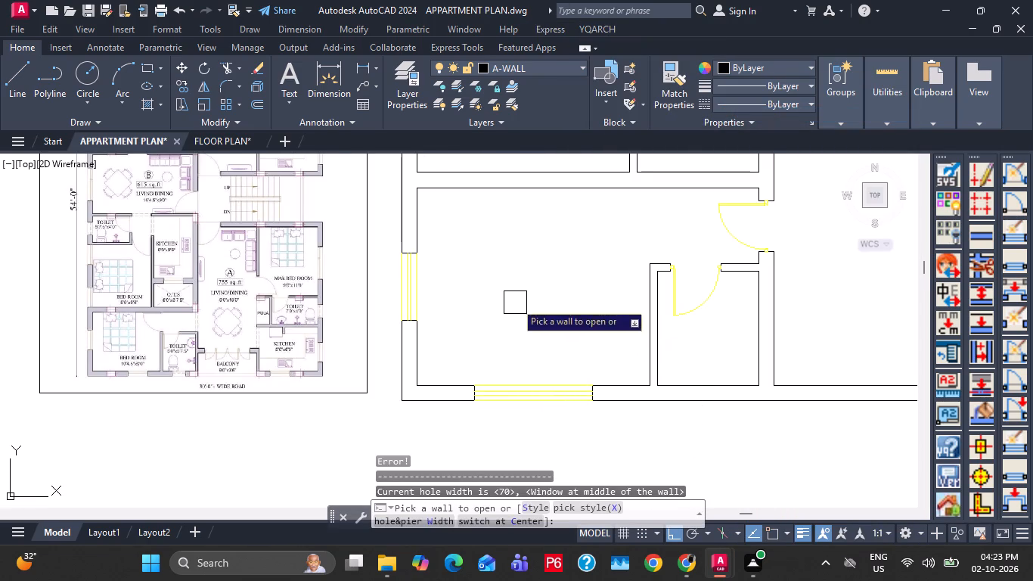
pyautogui.moveTo(514, 302); pyautogui.dragTo(489, 340, button='middle')
pyautogui.moveTo(516, 321); pyautogui.dragTo(516, 400, button='middle')
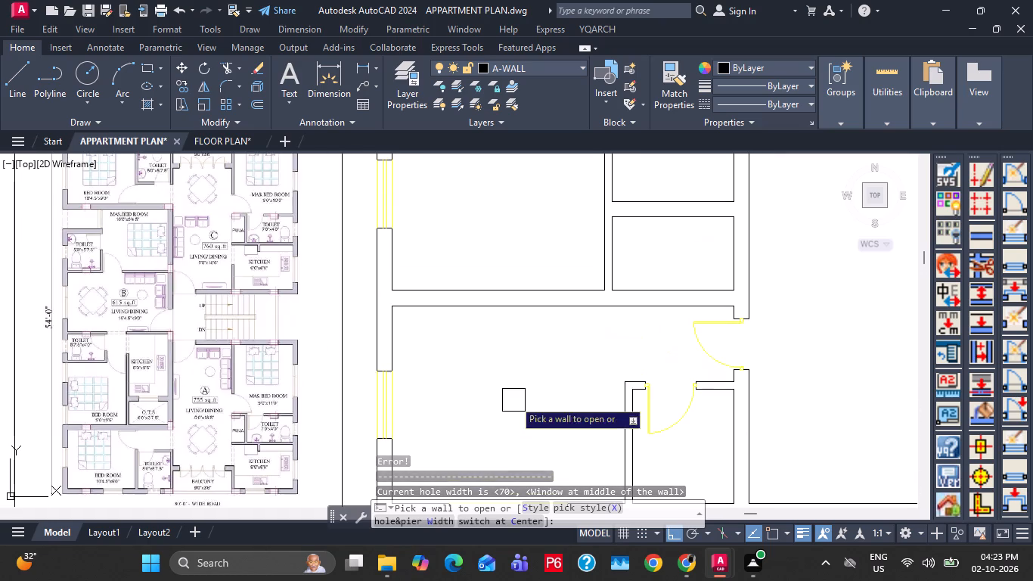
pyautogui.press('Escape')
pyautogui.press('Escape')
# Join the inner and outer lines of the south and east exterior walls into a square southeast corner with zero-radius fillets.
pyautogui.scroll(-1, 405, 358)
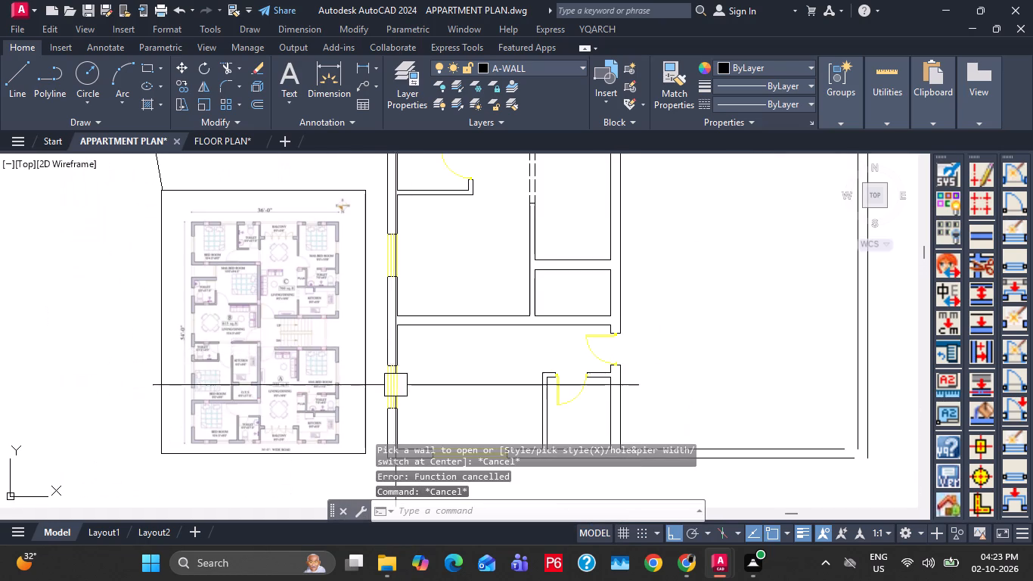
pyautogui.moveTo(308, 410); pyautogui.dragTo(283, 362, button='middle')
pyautogui.scroll(3, 280, 385)
pyautogui.press('Escape')
pyautogui.press('Escape')
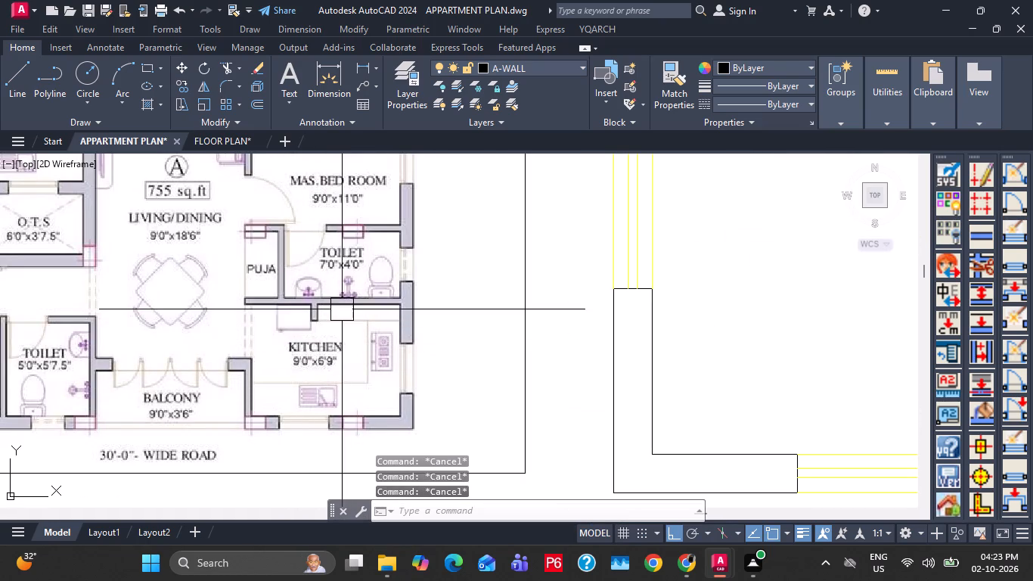
pyautogui.scroll(-2, 361, 319)
pyautogui.moveTo(796, 377); pyautogui.dragTo(395, 435, button='middle')
pyautogui.moveTo(669, 425); pyautogui.dragTo(653, 425, button='middle')
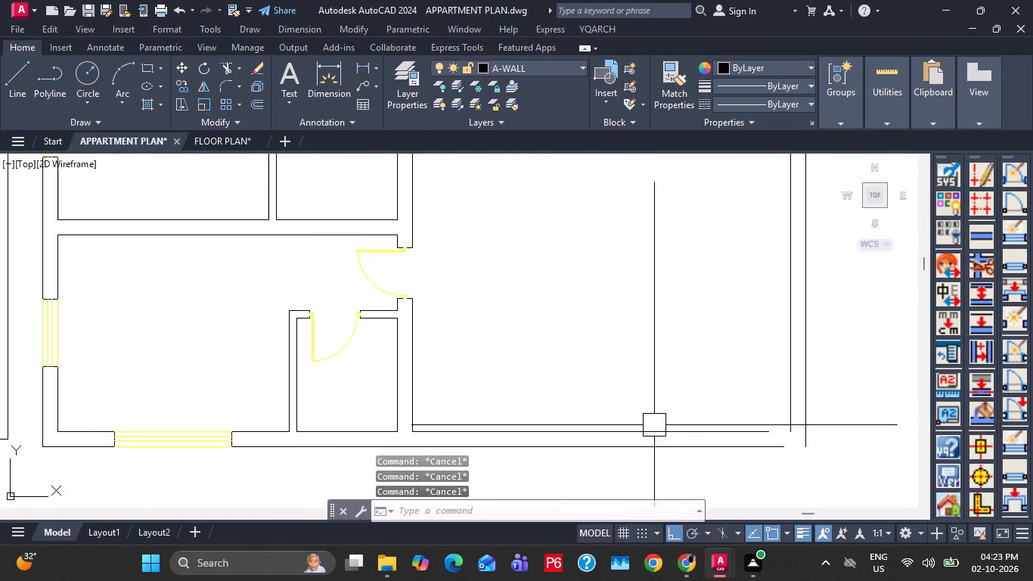
pyautogui.press('f')
pyautogui.press('space')
pyautogui.click(738, 440)
pyautogui.click(796, 406)
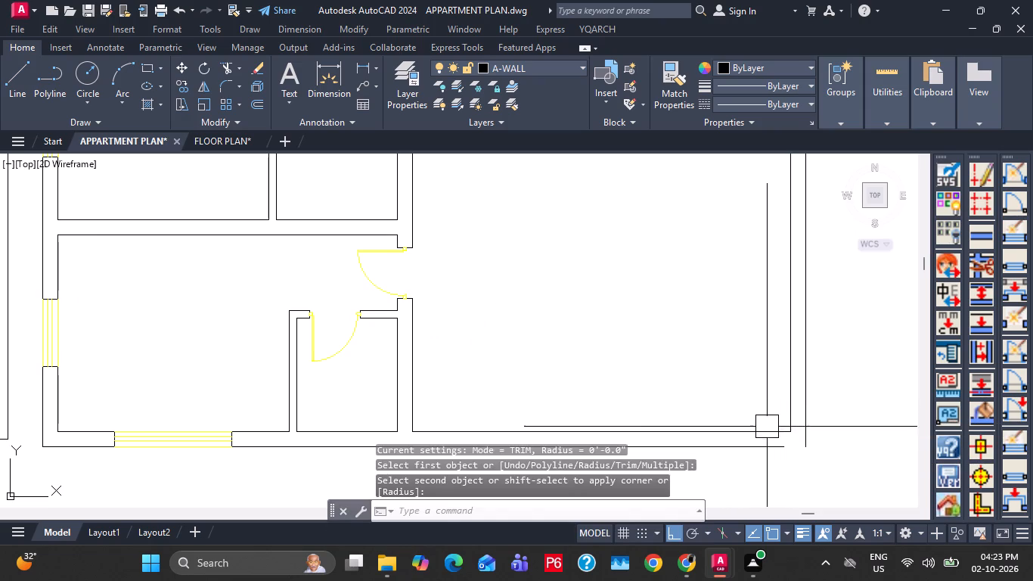
pyautogui.press('f')
pyautogui.press('space')
pyautogui.click(764, 450)
pyautogui.click(808, 433)
pyautogui.press('Escape')
pyautogui.press('Escape')
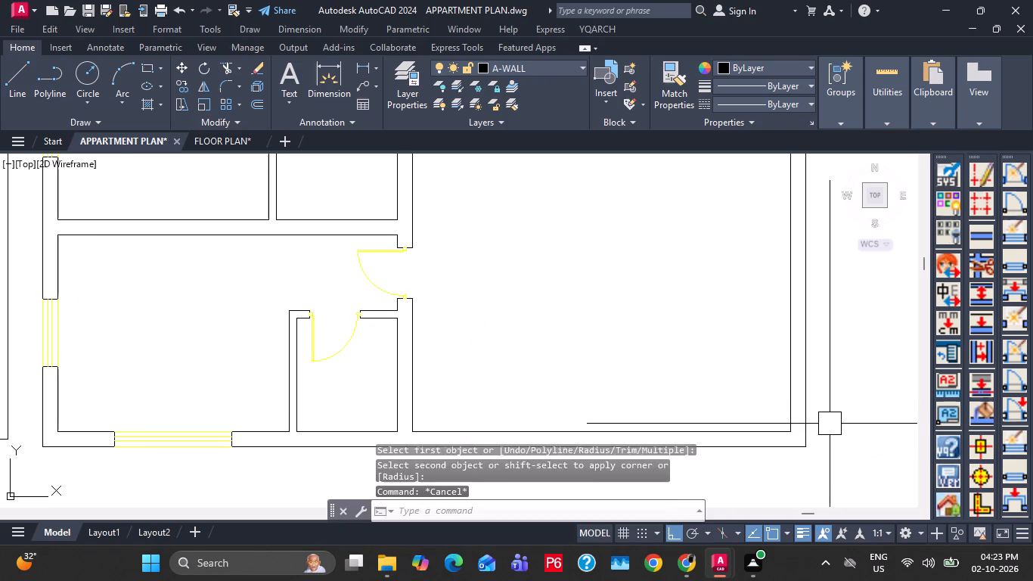
# Offset the south exterior wall's inner line 6'9" northward for the depth of unit A's kitchen.
pyautogui.press('o')
pyautogui.press('space')
pyautogui.write('6')
pyautogui.press("'")
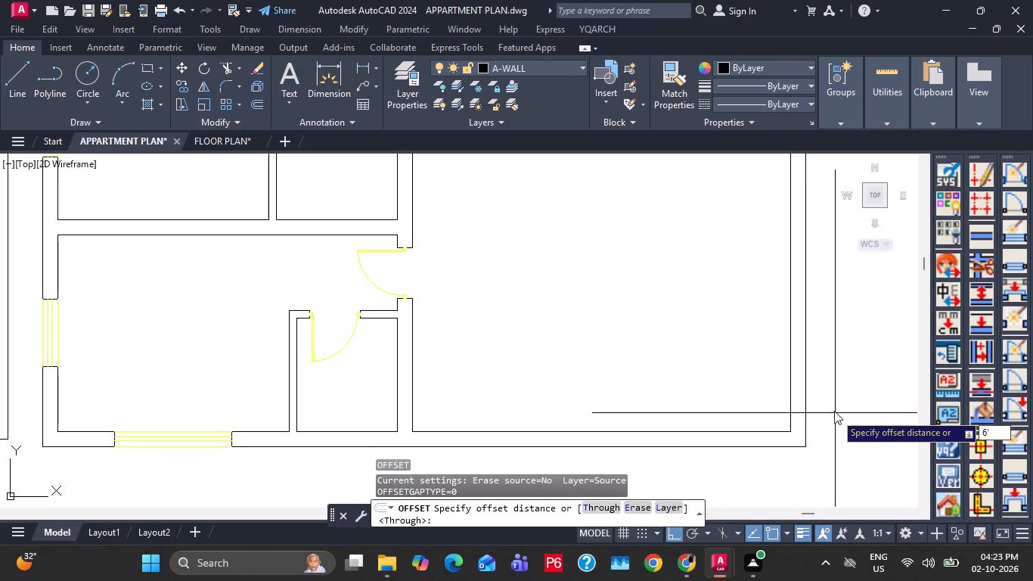
pyautogui.press('9')
pyautogui.hotkey('shift', '"')
pyautogui.press('Return')
pyautogui.moveTo(776, 430); pyautogui.dragTo(769, 422)
pyautogui.click(734, 359)
# Offset the east exterior wall's inner line 9' westward for the width of unit A's kitchen.
pyautogui.scroll(-1, 734, 359)
pyautogui.moveTo(557, 373); pyautogui.dragTo(671, 356, button='middle')
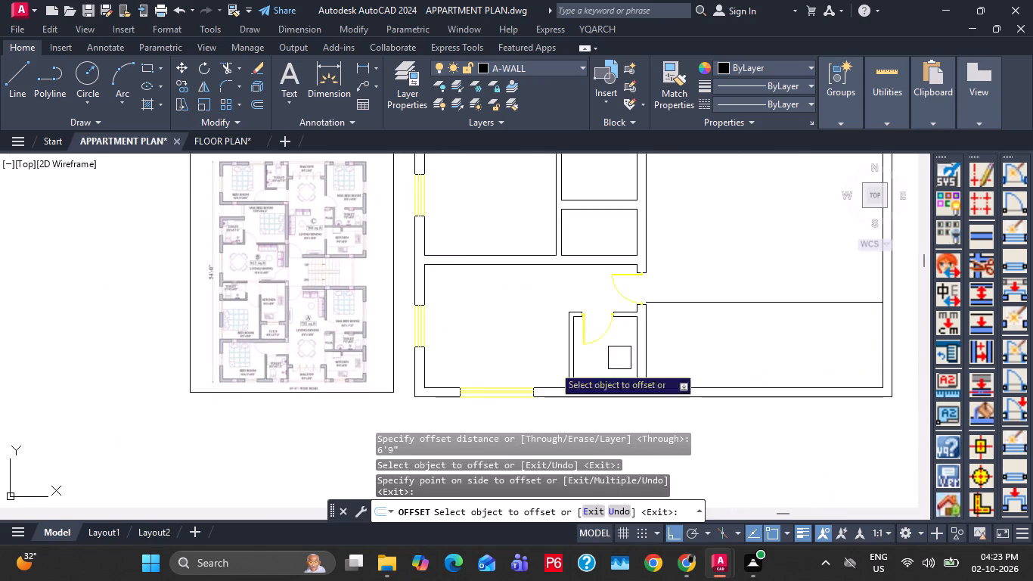
pyautogui.scroll(3, 299, 368)
pyautogui.scroll(-2, 364, 337)
pyautogui.moveTo(793, 327); pyautogui.dragTo(477, 388, button='middle')
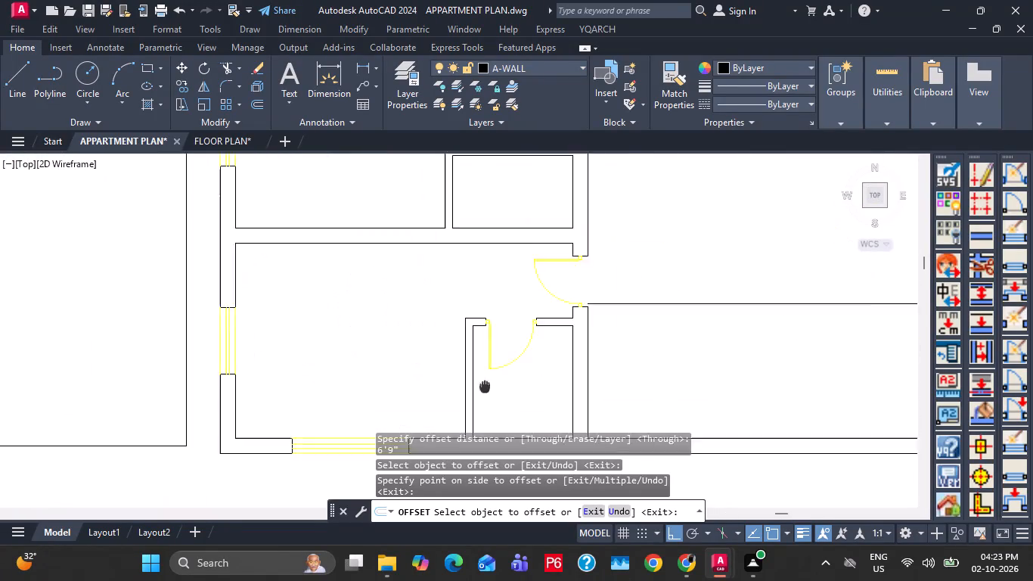
pyautogui.moveTo(728, 387); pyautogui.dragTo(338, 362, button='middle')
pyautogui.click(545, 323)
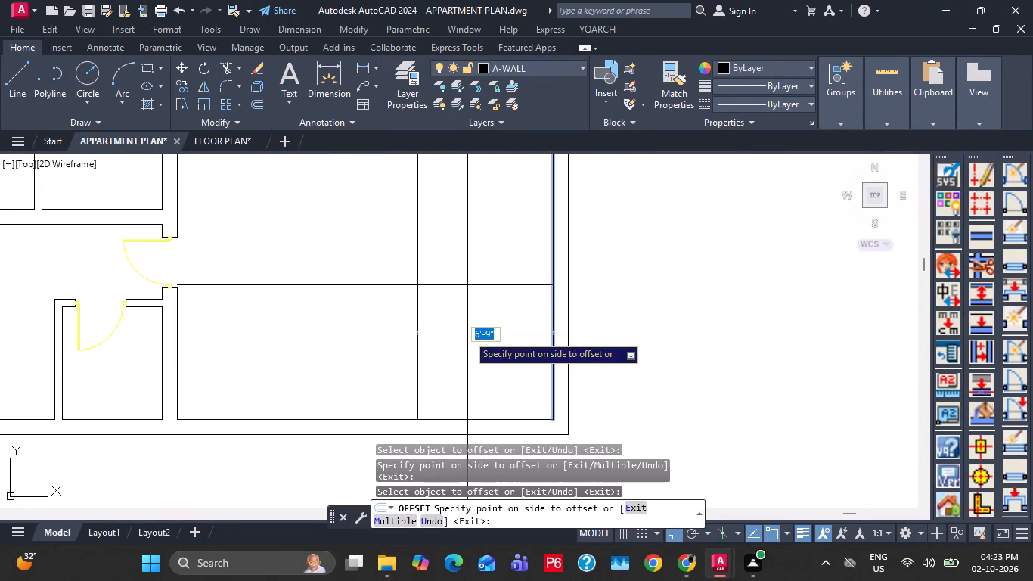
pyautogui.write("9'")
pyautogui.press('Return')
# Offset the kitchen's west and north lines 4.5" outward to form its partition walls.
pyautogui.scroll(-1, 467, 334)
pyautogui.moveTo(445, 340); pyautogui.dragTo(529, 340, button='middle')
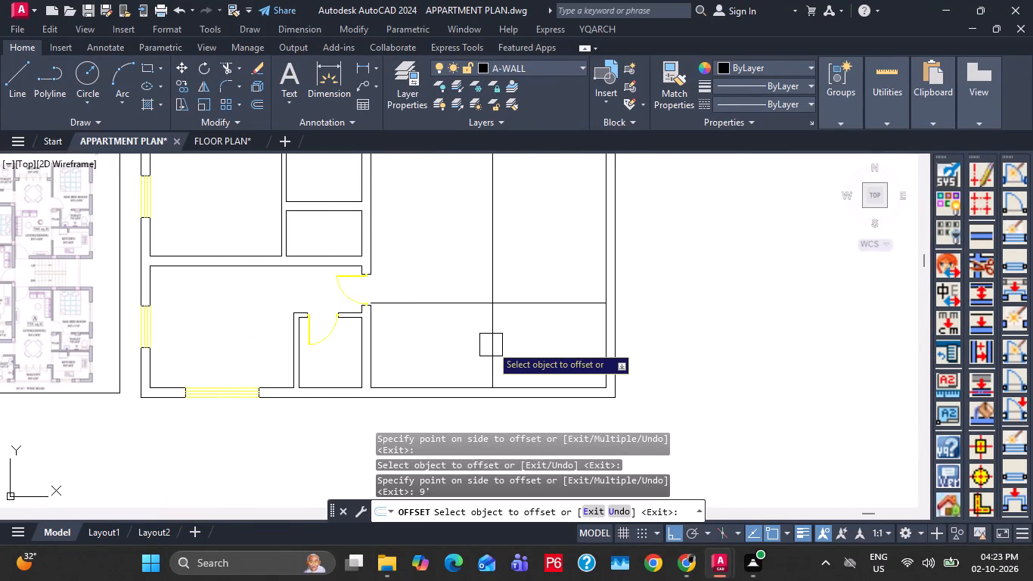
pyautogui.scroll(2, 75, 396)
pyautogui.moveTo(63, 387); pyautogui.dragTo(200, 387, button='middle')
pyautogui.scroll(-2, 174, 328)
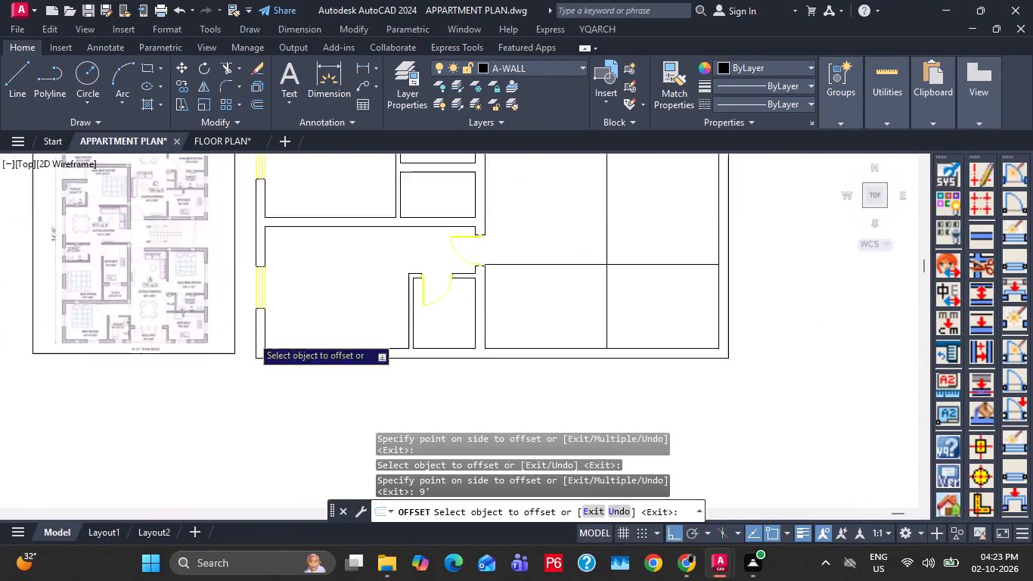
pyautogui.scroll(-1, 251, 336)
pyautogui.moveTo(603, 334); pyautogui.dragTo(256, 383, button='middle')
pyautogui.moveTo(191, 377); pyautogui.dragTo(458, 373, button='middle')
pyautogui.scroll(1, 389, 371)
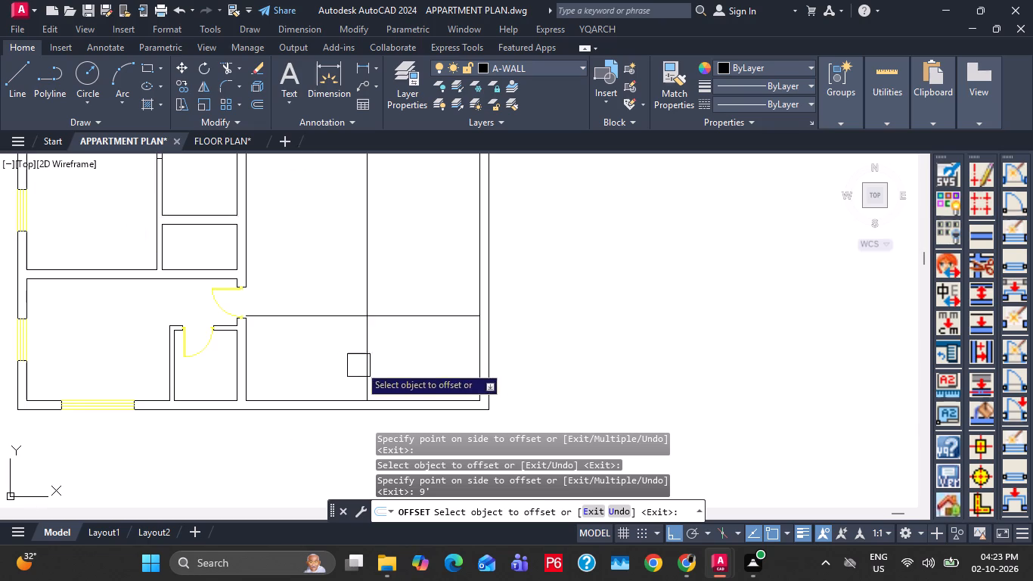
pyautogui.click(361, 365)
pyautogui.write('4.5"')
pyautogui.press('Return')
pyautogui.click(419, 331)
pyautogui.click(421, 306)
pyautogui.write('4.5"')
pyautogui.press('Return')
pyautogui.press('Escape')
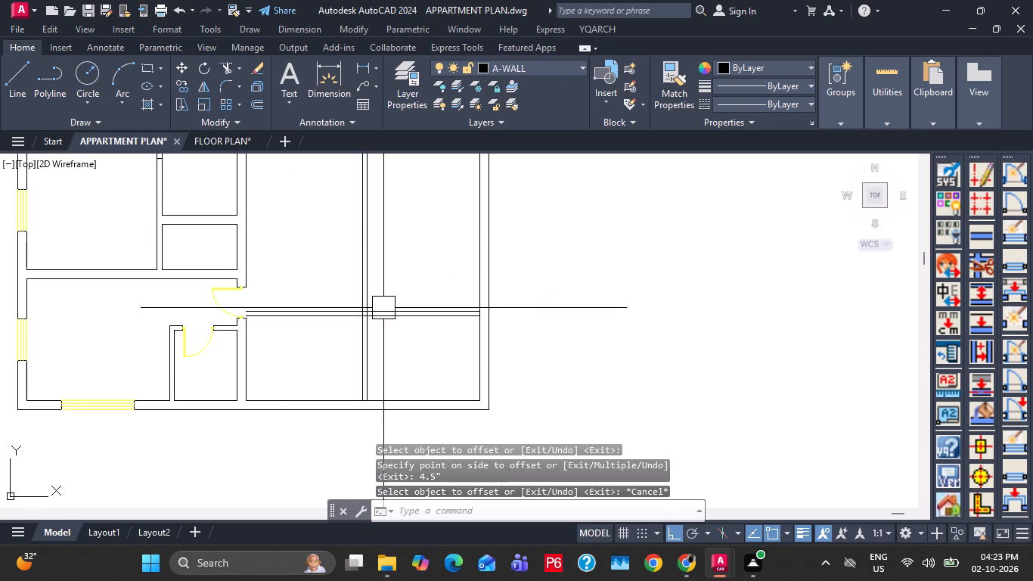
pyautogui.press('Escape')
# Fillet the inner and outer partition lines with radius 0 to form the kitchen's northwest corner.
pyautogui.write('F')
pyautogui.press('space')
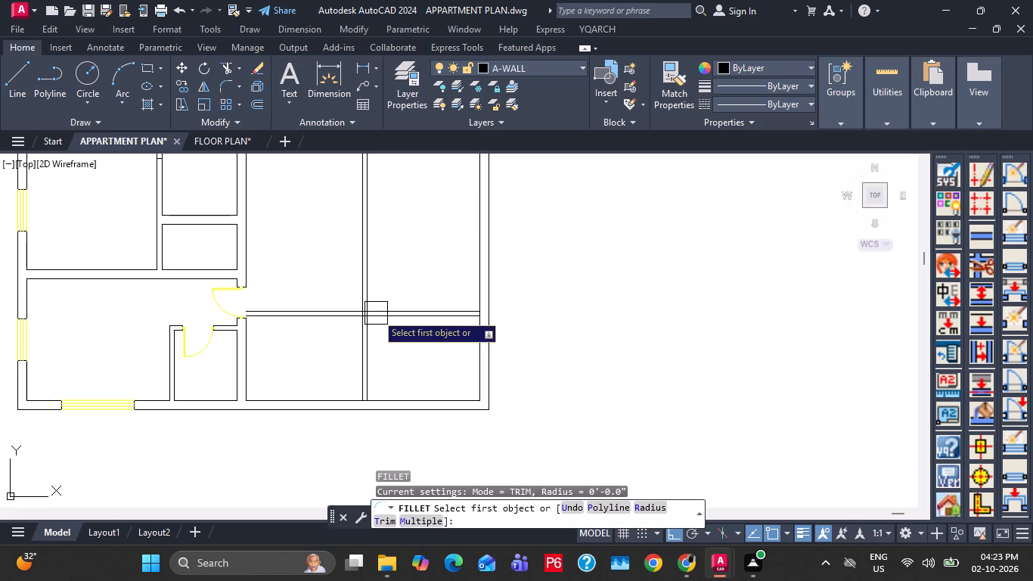
pyautogui.scroll(3, 342, 322)
pyautogui.click(440, 318)
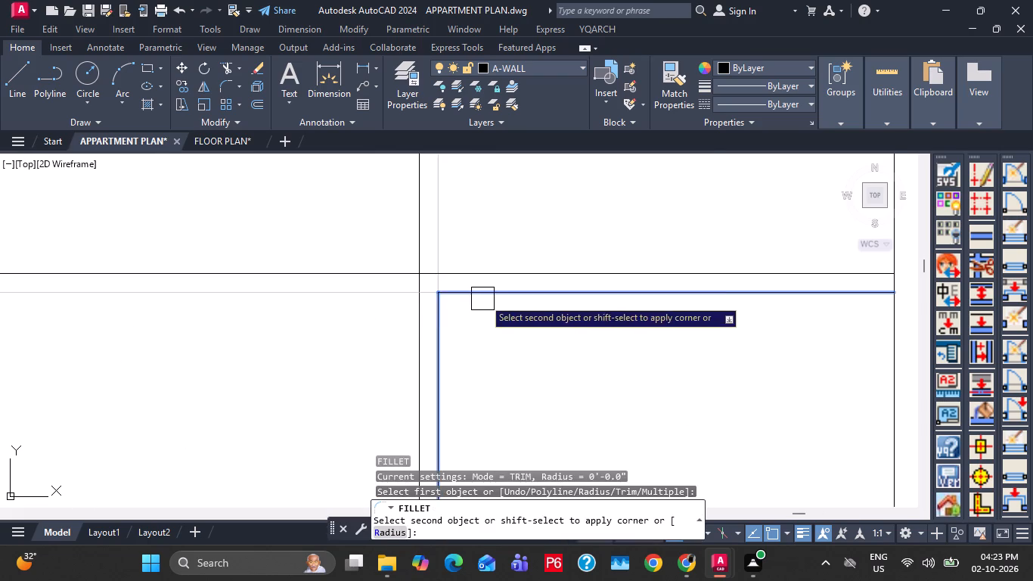
pyautogui.click(485, 297)
pyautogui.press('f')
pyautogui.press('space')
pyautogui.click(414, 312)
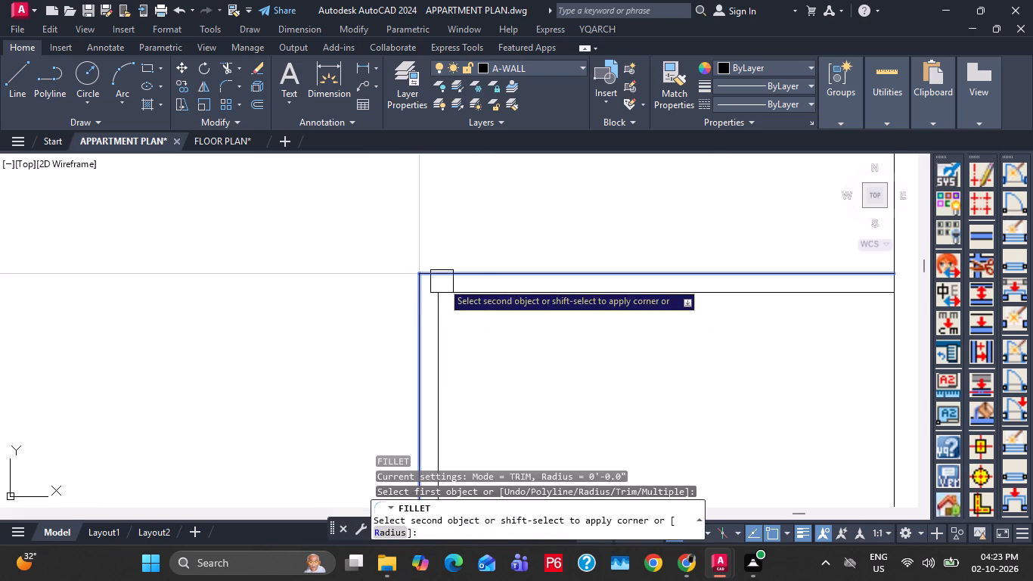
pyautogui.click(442, 281)
pyautogui.press('Escape')
# Trim the exterior walls' inner lines where the kitchen partitions meet the south and east walls.
pyautogui.scroll(-3, 535, 288)
pyautogui.moveTo(240, 387); pyautogui.dragTo(241, 396, button='middle')
pyautogui.write('TR')
pyautogui.press('space')
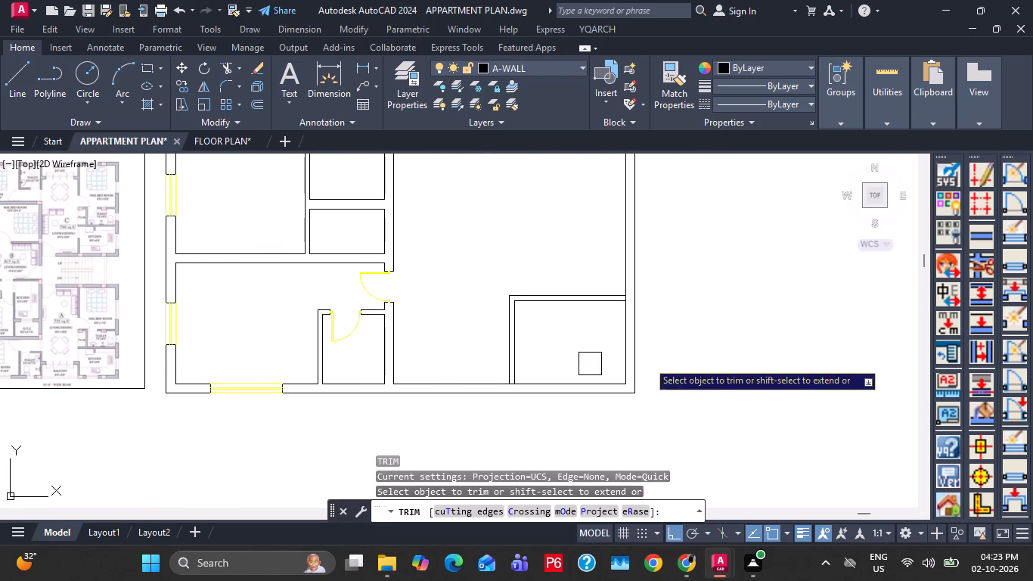
pyautogui.scroll(4, 434, 379)
pyautogui.click(770, 361)
pyautogui.scroll(-2, 596, 364)
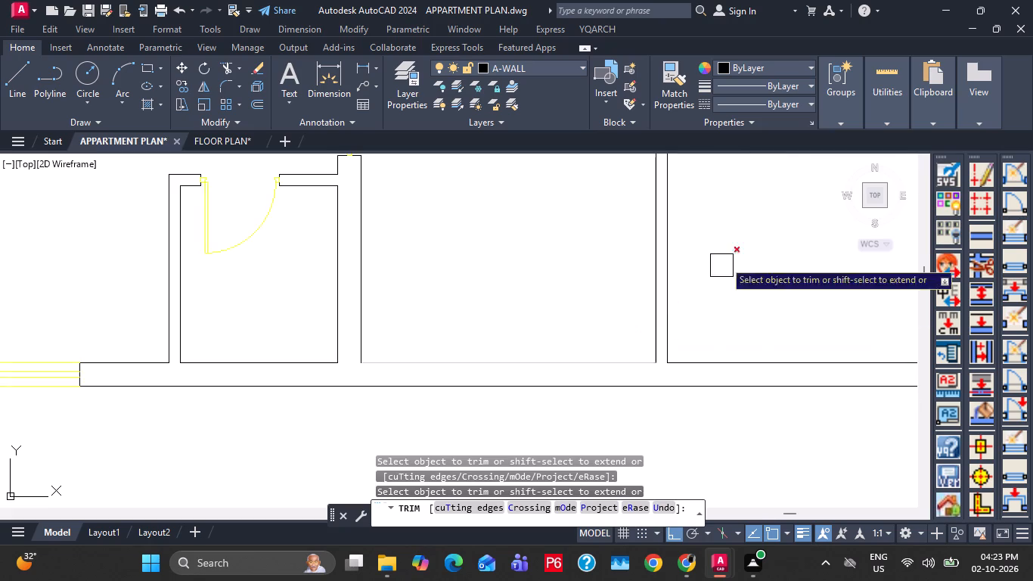
pyautogui.moveTo(675, 275); pyautogui.dragTo(327, 449, button='middle')
pyautogui.scroll(3, 582, 323)
pyautogui.click(650, 301)
pyautogui.press('Escape')
pyautogui.press('Escape')
pyautogui.scroll(-5, 645, 304)
pyautogui.press('Escape')
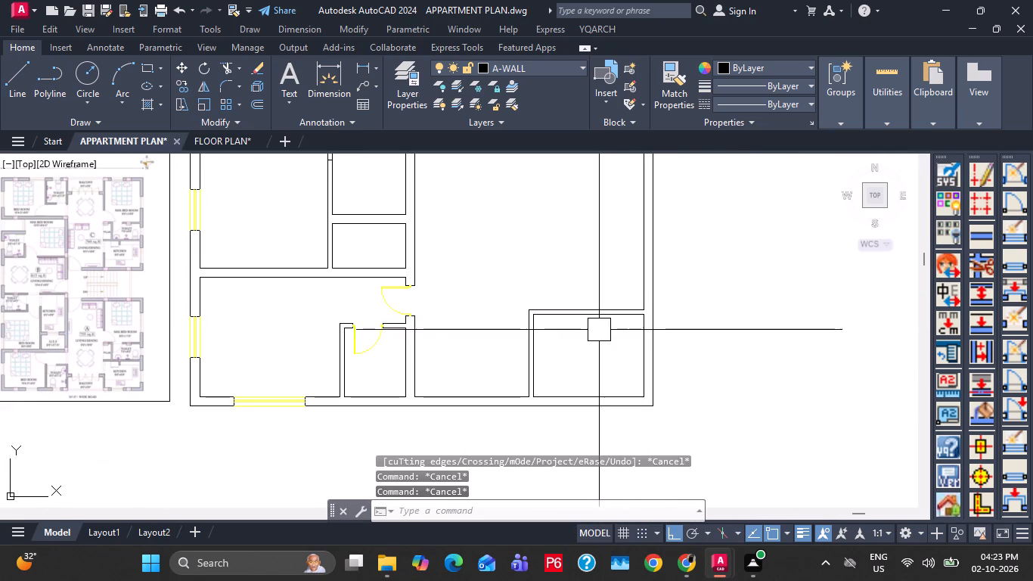
# Save the apartment plan drawing.
pyautogui.hotkey('ctrl', 's')
# Examine unit A's balcony and kitchen on the reference plan and compare them with the drawn walls.
pyautogui.scroll(-1, 465, 343)
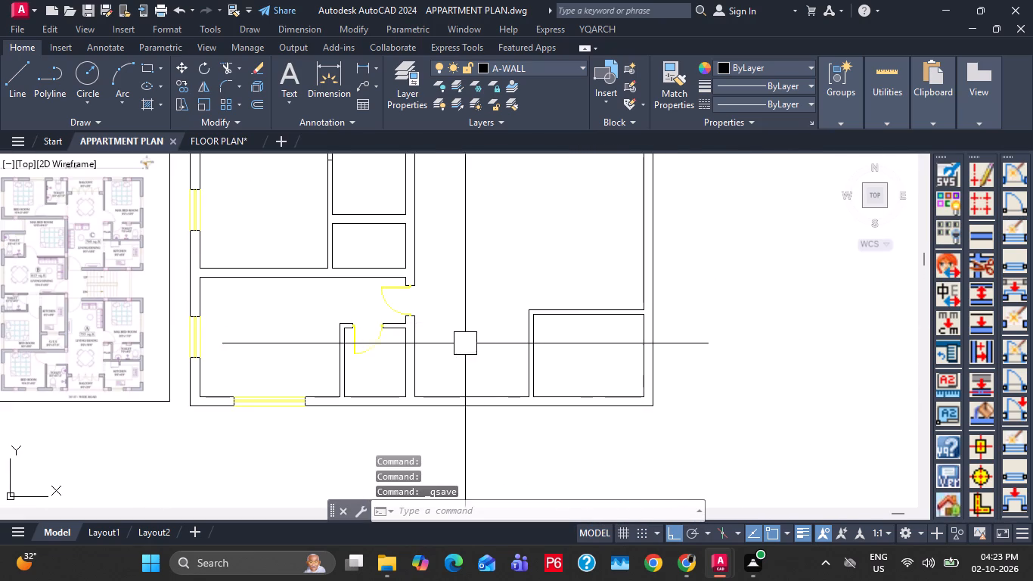
pyautogui.scroll(-1, 467, 343)
pyautogui.scroll(6, 306, 369)
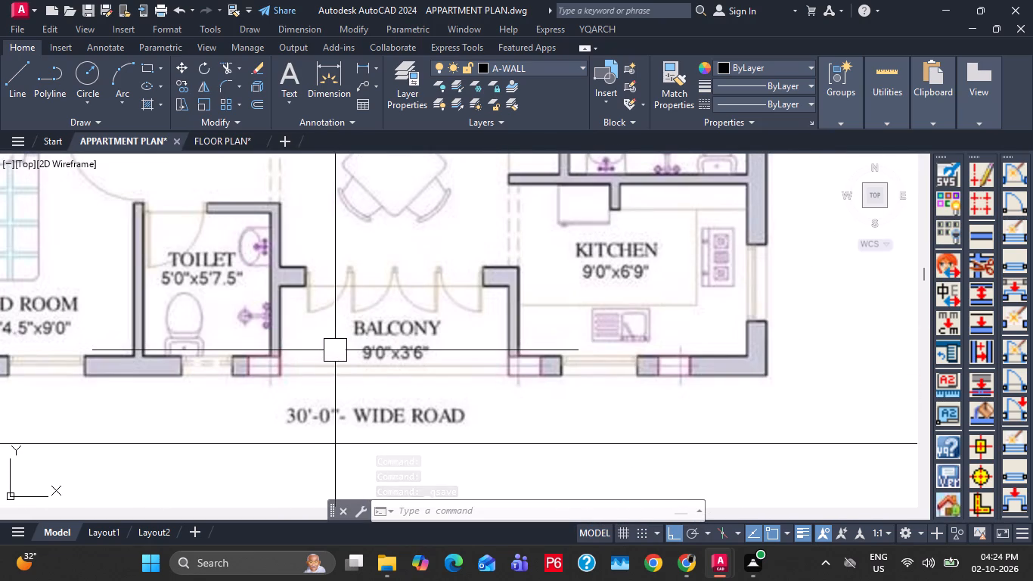
pyautogui.scroll(-3, 326, 356)
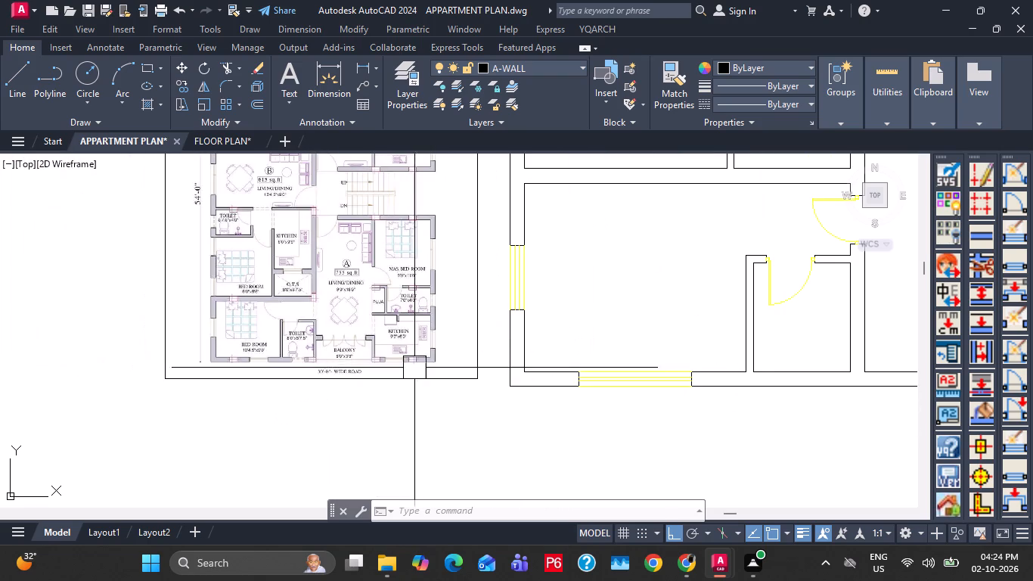
pyautogui.scroll(4, 323, 373)
pyautogui.scroll(-3, 337, 337)
pyautogui.moveTo(690, 292); pyautogui.dragTo(284, 350, button='middle')
pyautogui.scroll(-2, 376, 343)
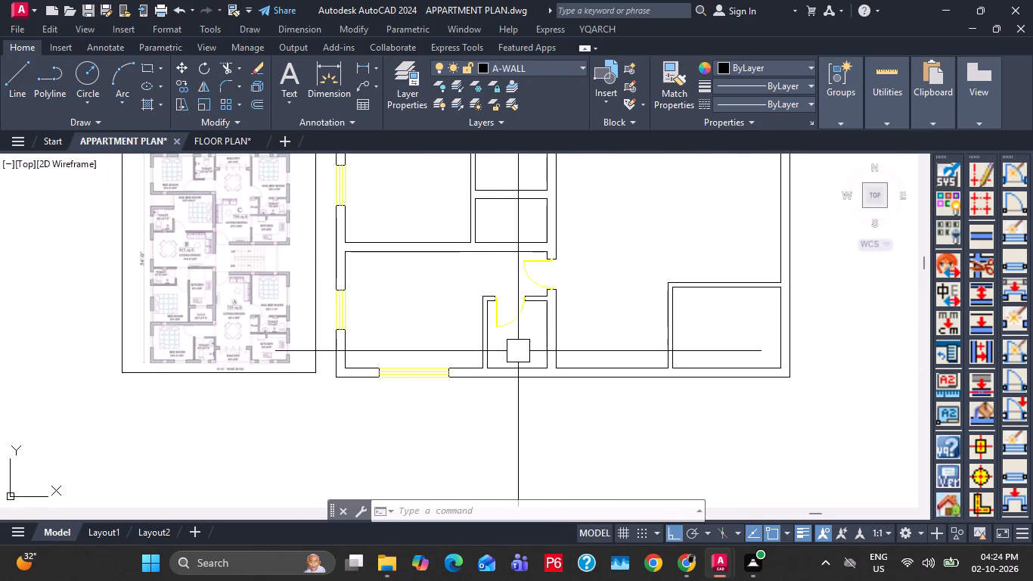
pyautogui.scroll(2, 411, 365)
pyautogui.moveTo(648, 340); pyautogui.dragTo(250, 403, button='middle')
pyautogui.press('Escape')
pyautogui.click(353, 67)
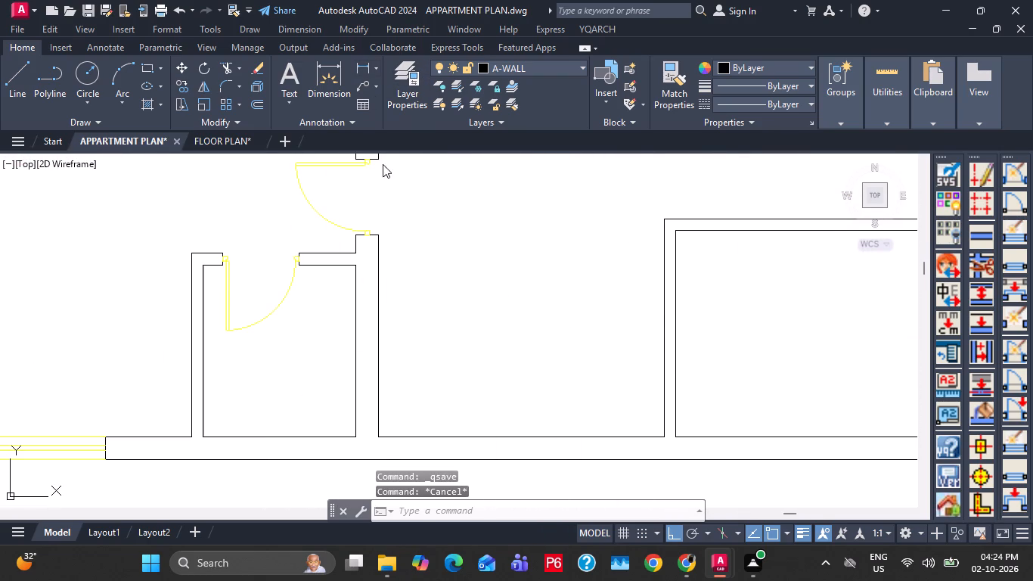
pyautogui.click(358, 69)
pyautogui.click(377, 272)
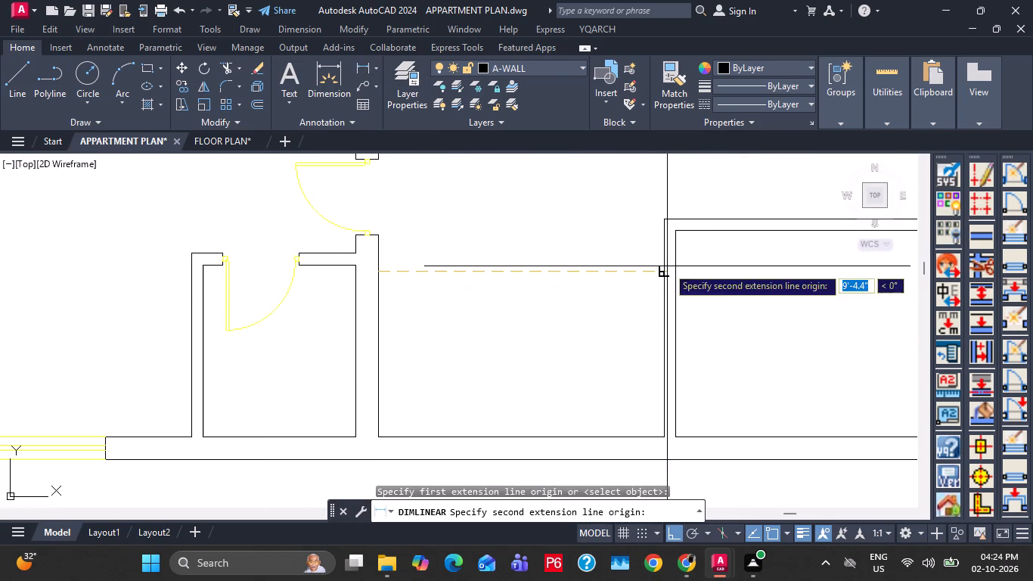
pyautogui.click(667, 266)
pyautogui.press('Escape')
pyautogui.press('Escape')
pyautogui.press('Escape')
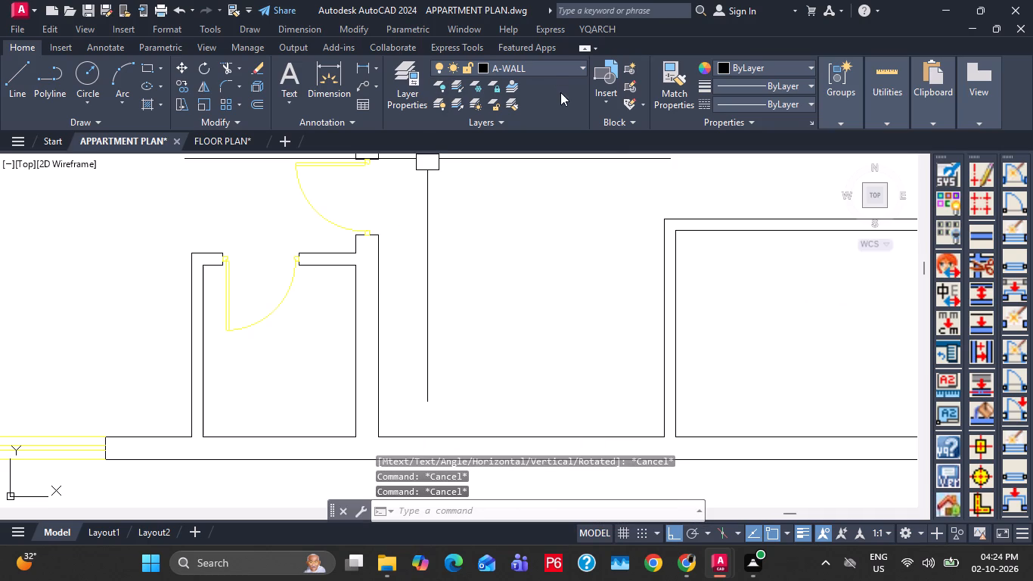
# Make Siddhuu the current dimension style.
pyautogui.write('D')
pyautogui.press('space')
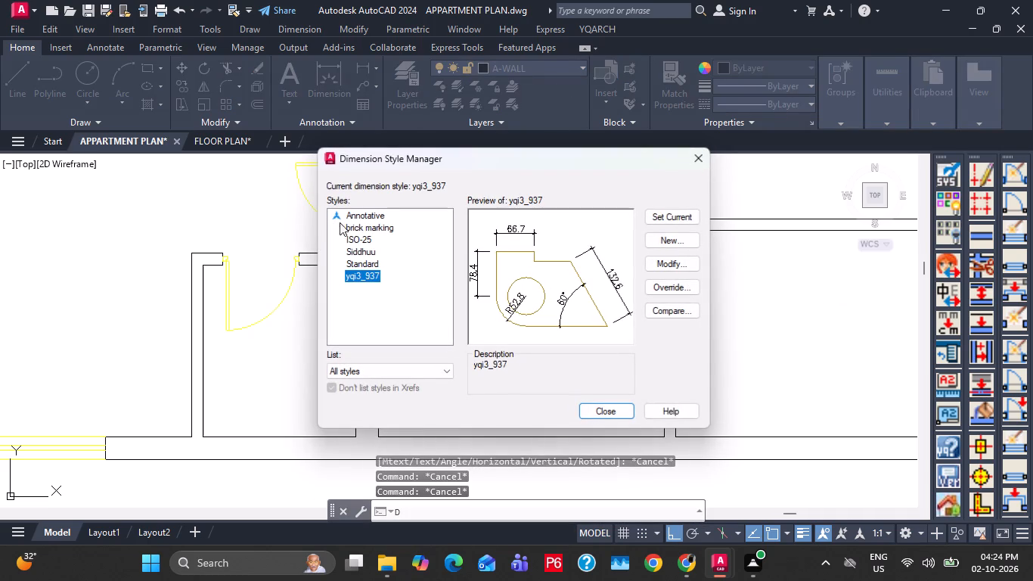
pyautogui.rightClick(357, 274)
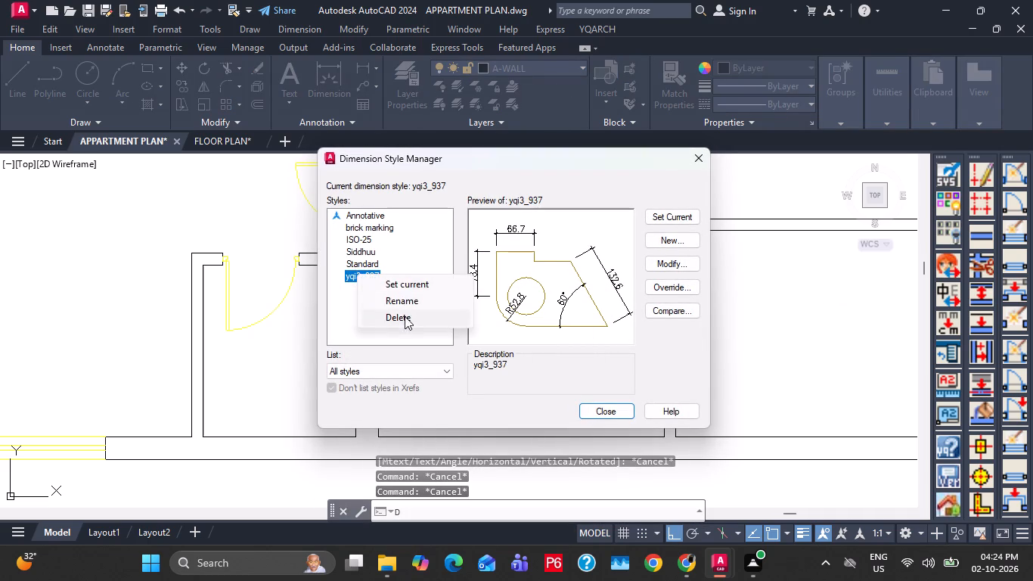
pyautogui.click(405, 316)
pyautogui.click(606, 303)
pyautogui.click(368, 257)
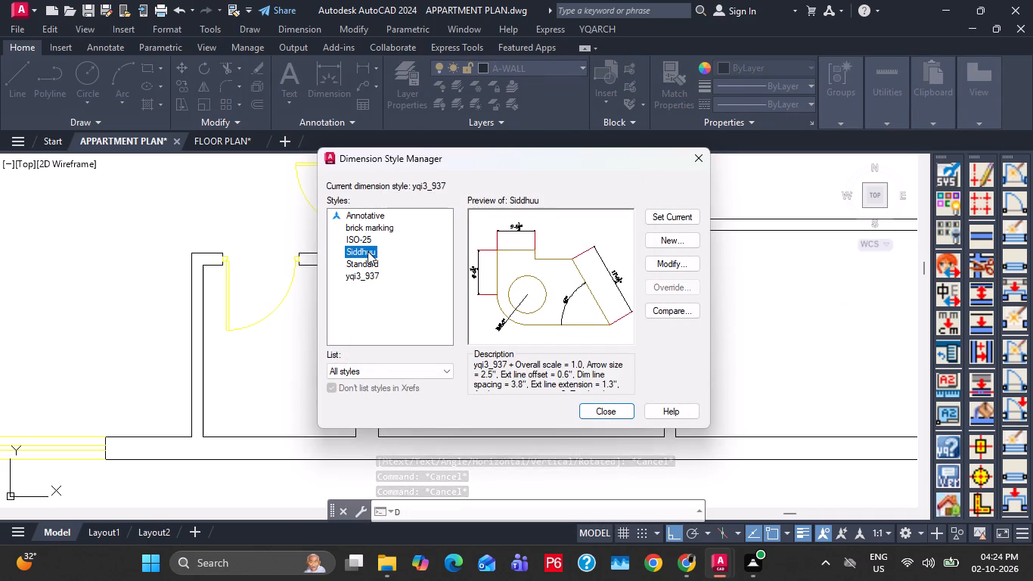
pyautogui.doubleClick(368, 250)
pyautogui.click(674, 218)
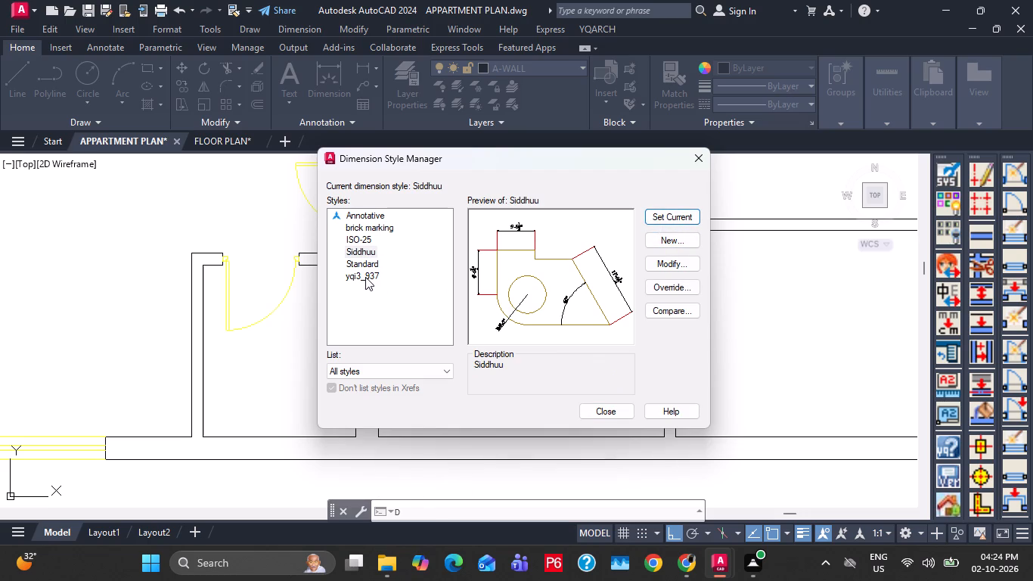
# Delete the yqi3_937 dimension style from the drawing.
pyautogui.rightClick(365, 277)
pyautogui.click(416, 322)
pyautogui.click(555, 293)
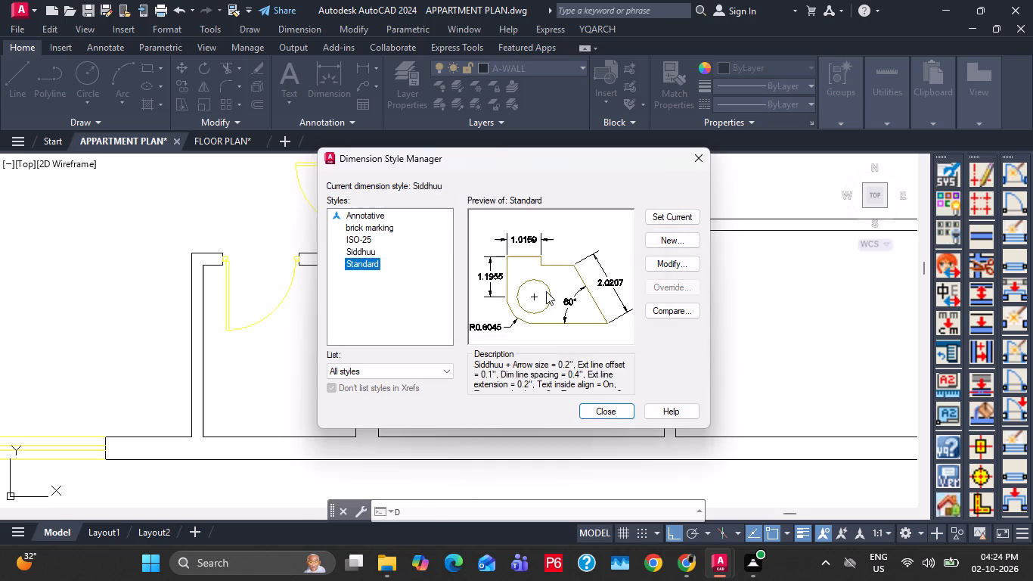
pyautogui.press('Escape')
pyautogui.press('Escape')
pyautogui.press('Escape')
pyautogui.press('Escape')
pyautogui.press('Escape')
# Measure the clear width between the toilet's east wall and the kitchen's west wall with a linear dimension.
pyautogui.scroll(-1, 487, 326)
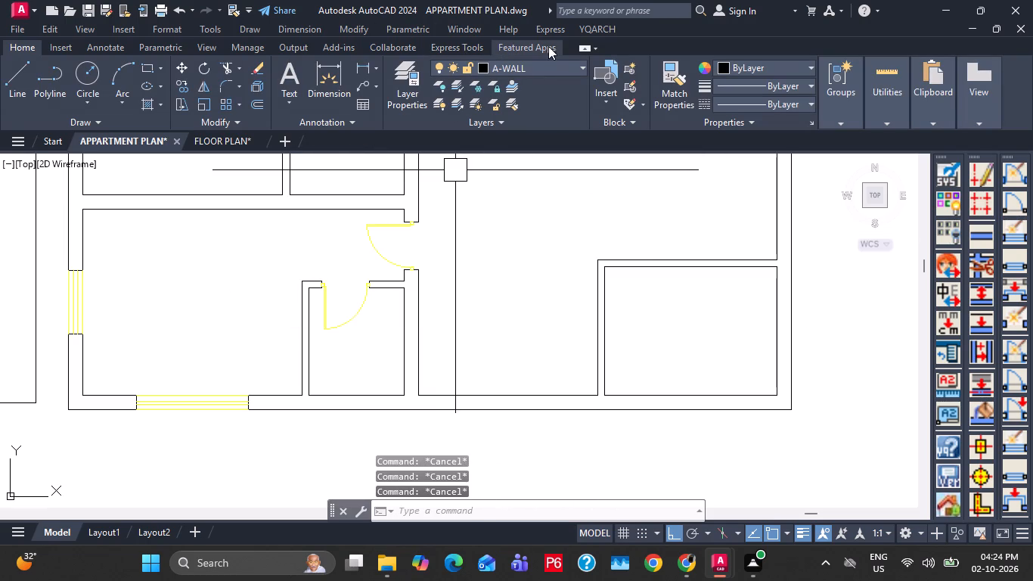
pyautogui.click(364, 66)
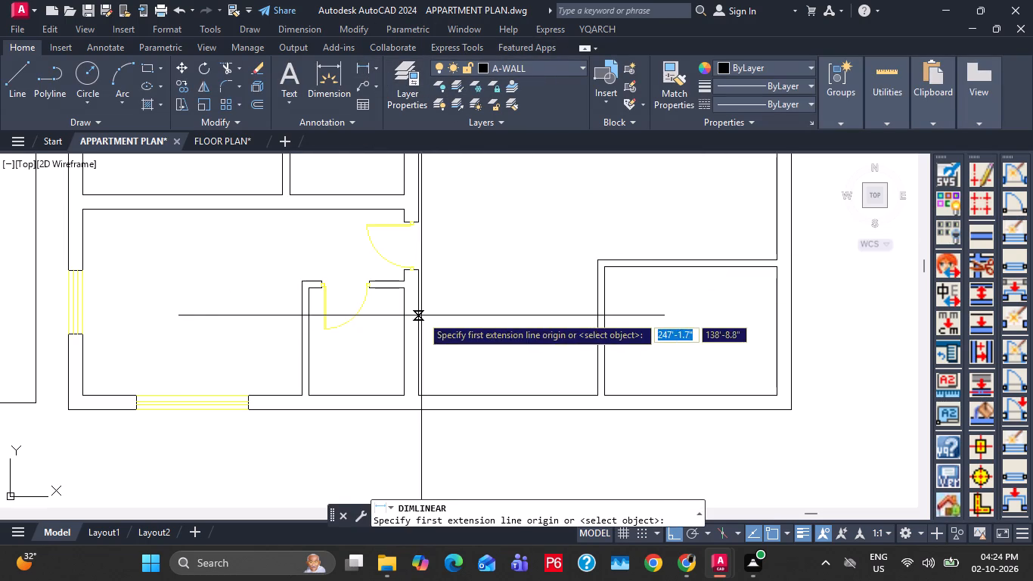
pyautogui.click(421, 315)
pyautogui.click(597, 318)
pyautogui.press('Escape')
pyautogui.press('Escape')
# Offset the south exterior wall's inner line 3'6" north between toilet and kitchen to mark the balcony depth from the reference plan.
pyautogui.moveTo(442, 413); pyautogui.dragTo(525, 362, button='middle')
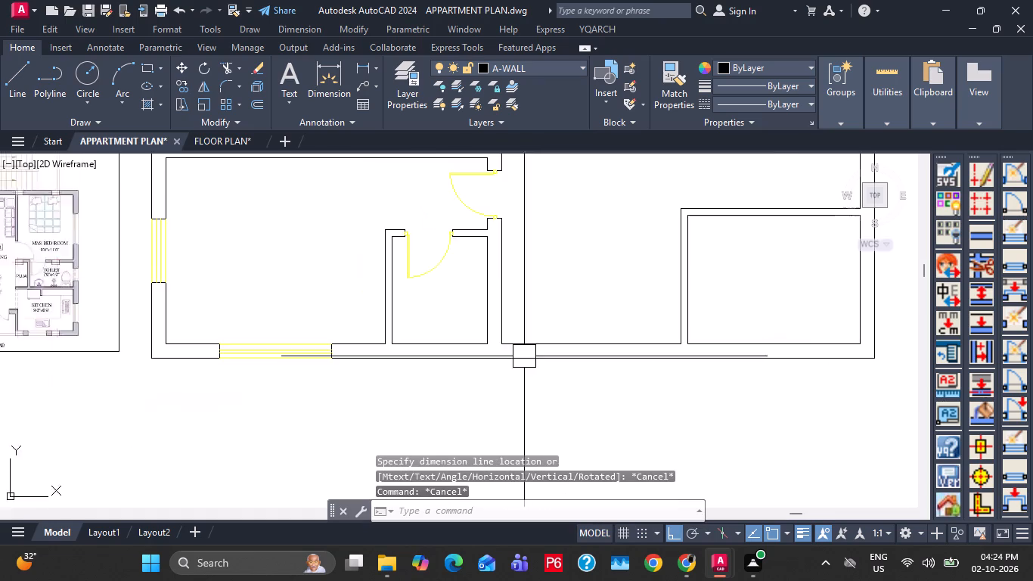
pyautogui.scroll(-2, 524, 356)
pyautogui.scroll(4, 306, 345)
pyautogui.moveTo(440, 379); pyautogui.dragTo(287, 353, button='middle')
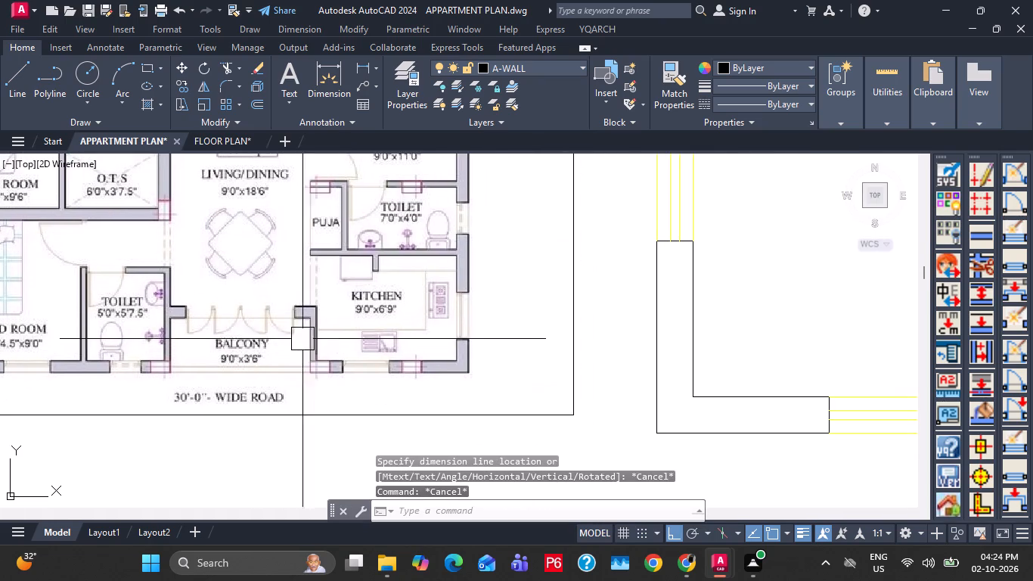
pyautogui.scroll(-2, 296, 322)
pyautogui.scroll(3, 239, 334)
pyautogui.scroll(-4, 333, 340)
pyautogui.moveTo(675, 337); pyautogui.dragTo(522, 357, button='middle')
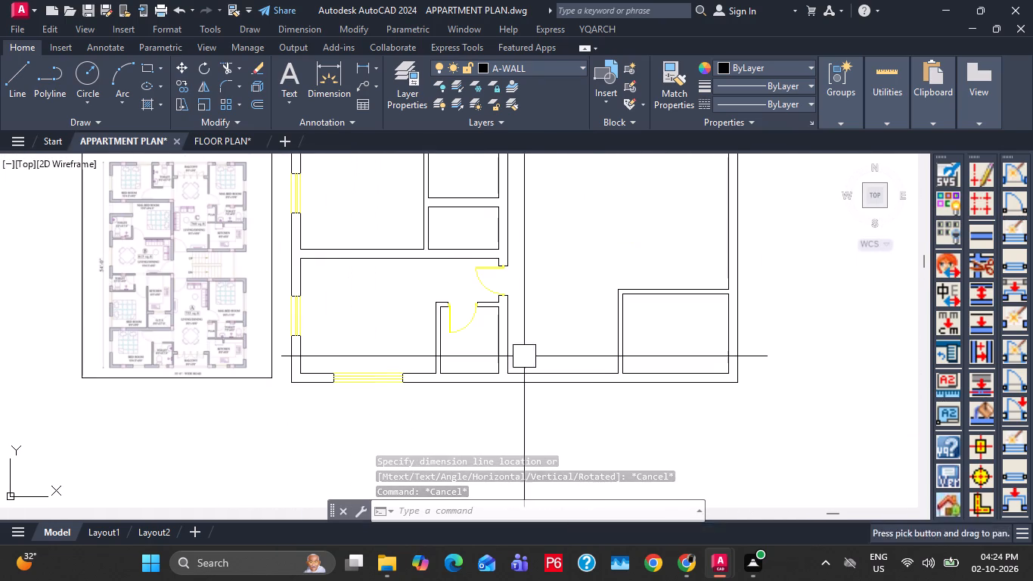
pyautogui.press('o')
pyautogui.press('space')
pyautogui.press('3')
pyautogui.write('\'6"')
pyautogui.press('Return')
pyautogui.click(578, 371)
pyautogui.click(575, 359)
pyautogui.scroll(1, 571, 364)
pyautogui.press('Escape')
pyautogui.press('Escape')
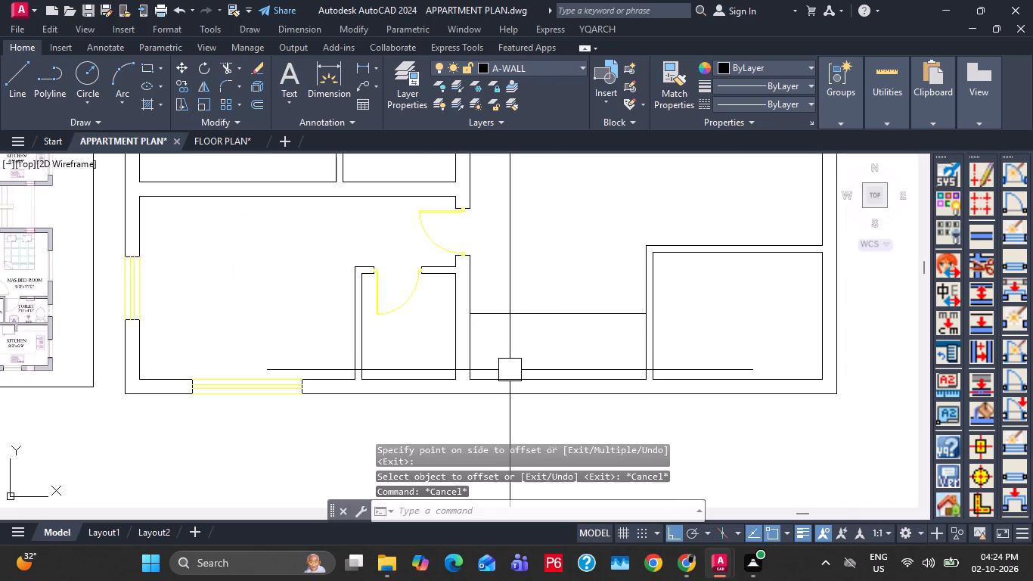
# Extend the two wall lines flanking the balcony south to the exterior wall's outer line.
pyautogui.press('e')
pyautogui.press('x')
pyautogui.press('space')
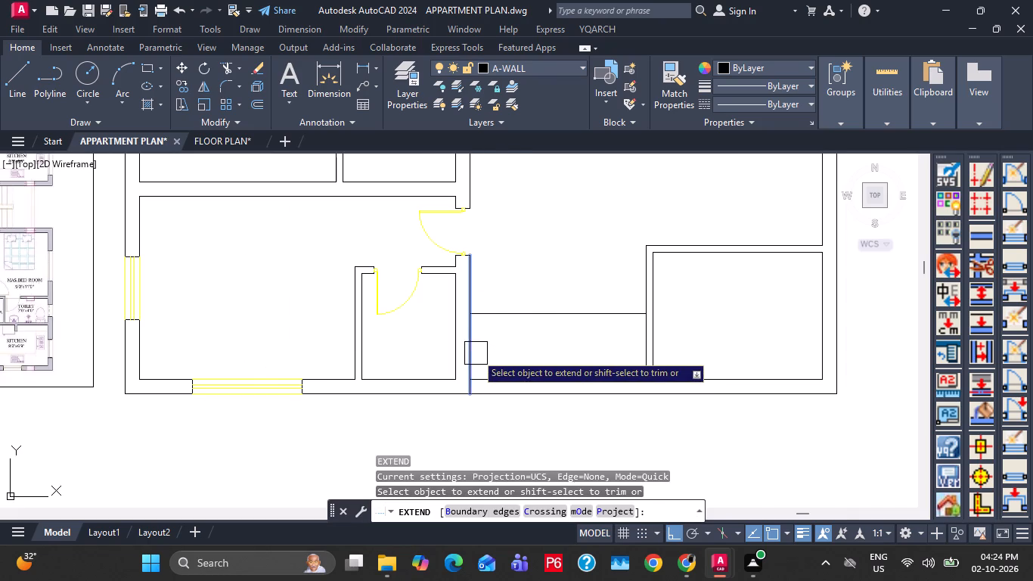
pyautogui.click(476, 353)
pyautogui.click(647, 353)
pyautogui.press('Escape')
pyautogui.press('Escape')
# Trim away both south exterior wall lines across the balcony opening.
pyautogui.write('TR')
pyautogui.press('space')
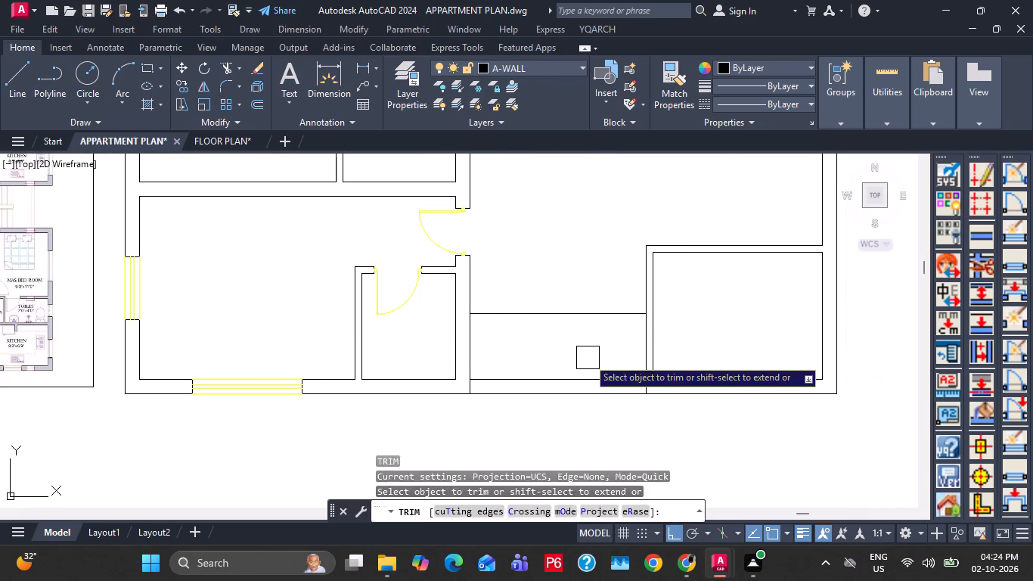
pyautogui.click(588, 358)
pyautogui.click(582, 405)
pyautogui.press('Escape')
pyautogui.press('Escape')
# Draw a line across the balcony's south edge between the toilet and kitchen wall ends.
pyautogui.press('l')
pyautogui.press('space')
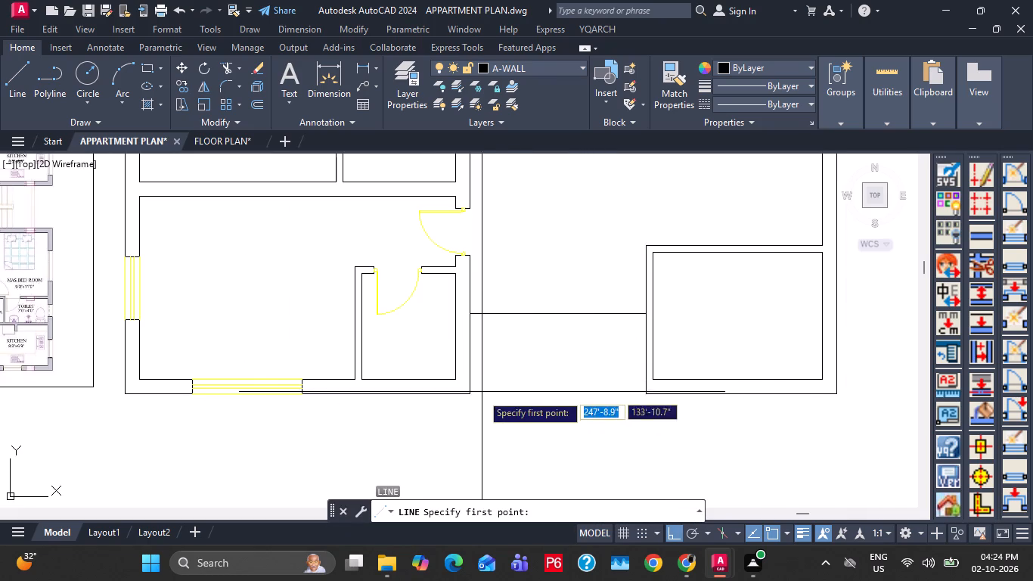
pyautogui.click(477, 396)
pyautogui.click(647, 397)
pyautogui.press('Escape')
# Offset the balcony's south edge line 4" inward to form the parapet.
pyautogui.press('o')
pyautogui.press('space')
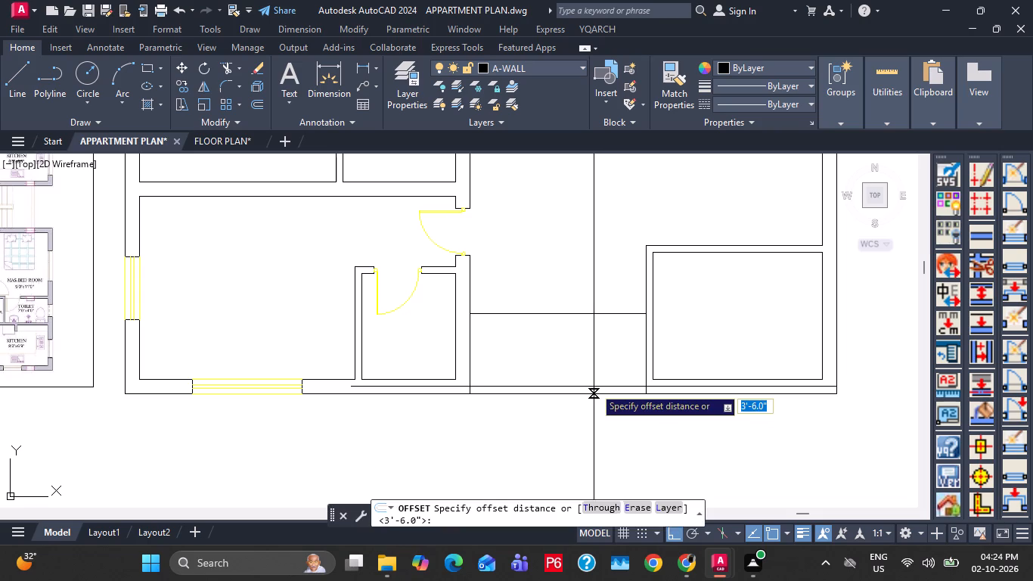
pyautogui.press('4')
pyautogui.hotkey('shift', '"')
pyautogui.press('Return')
pyautogui.click(591, 388)
pyautogui.click(597, 344)
pyautogui.press('Escape')
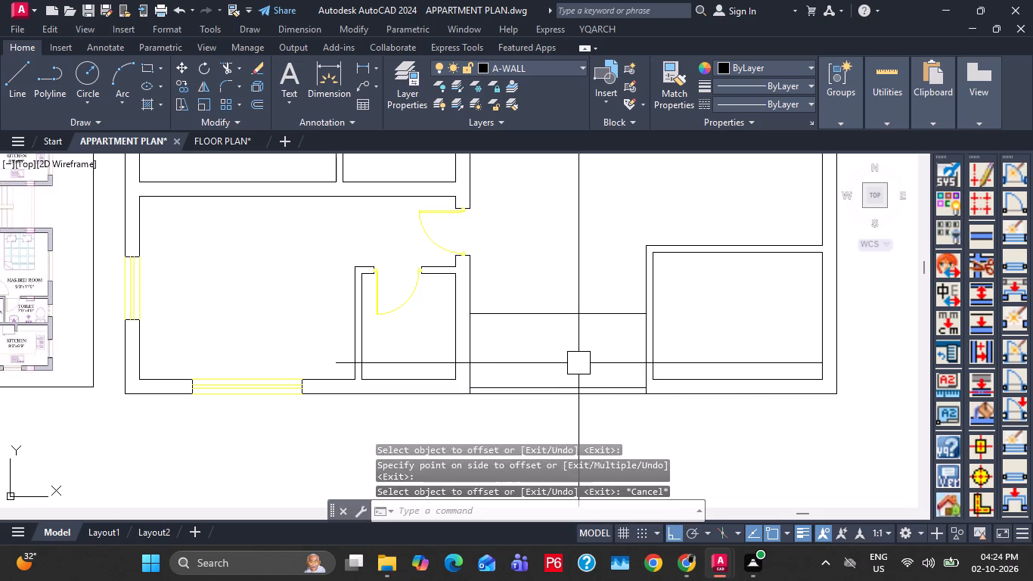
pyautogui.press('Escape')
# Offset the balcony's north line 9" toward the living area to form the wall between them.
pyautogui.scroll(-2, 576, 364)
pyautogui.scroll(4, 309, 376)
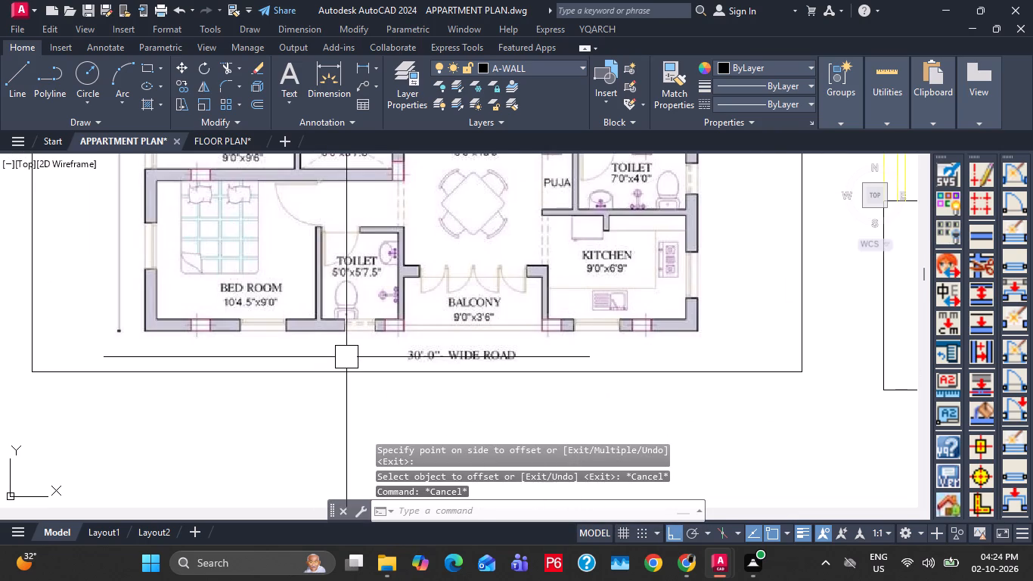
pyautogui.scroll(-2, 347, 357)
pyautogui.moveTo(836, 313); pyautogui.dragTo(536, 330, button='middle')
pyautogui.write('O')
pyautogui.press('space')
pyautogui.press('9')
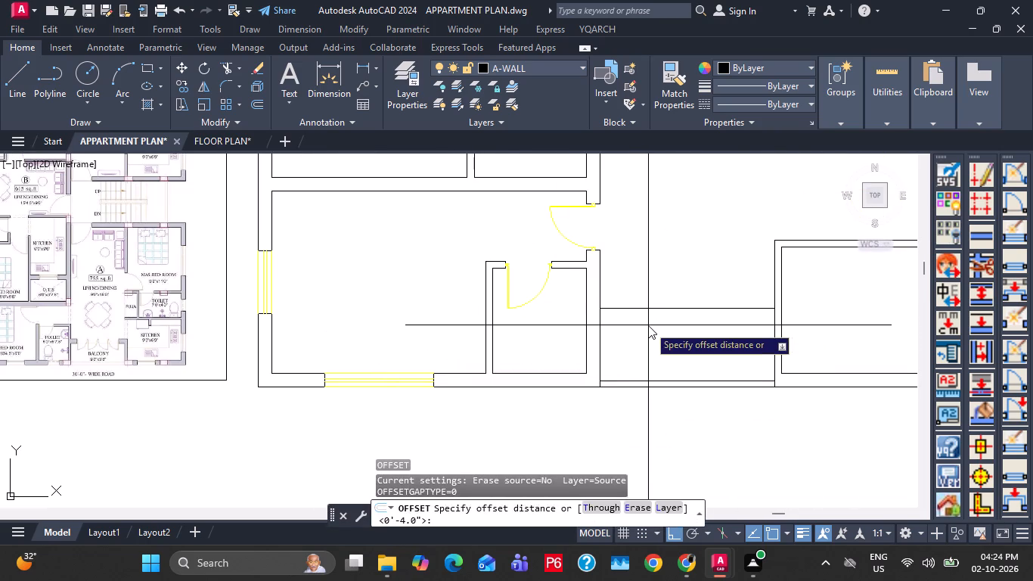
pyautogui.hotkey('shift', '"')
pyautogui.press('Return')
pyautogui.click(679, 309)
pyautogui.click(678, 279)
pyautogui.press('Escape')
pyautogui.press('Escape')
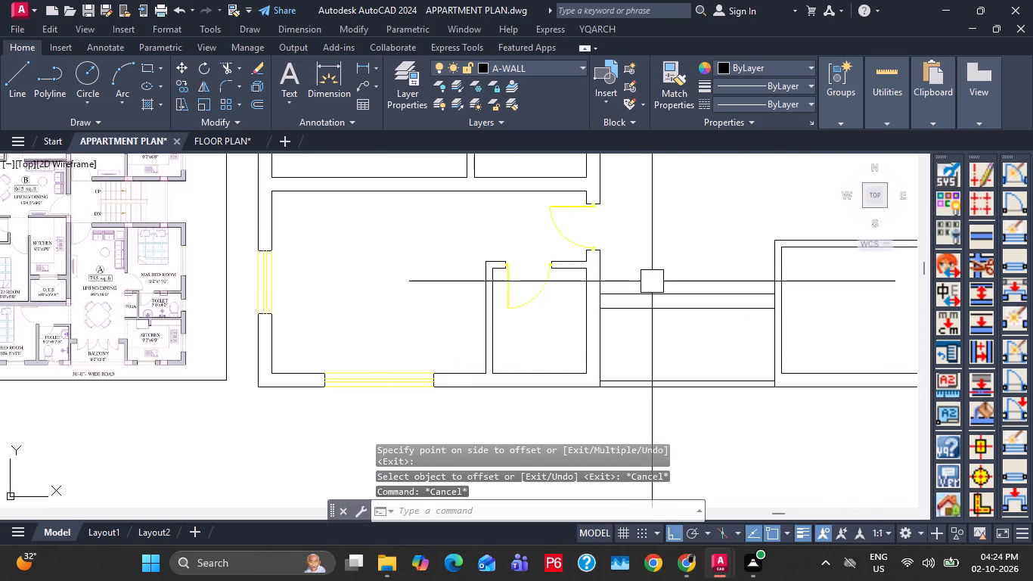
# Set the hole width to 62 inches for the Open Door on Wall command.
pyautogui.click(611, 32)
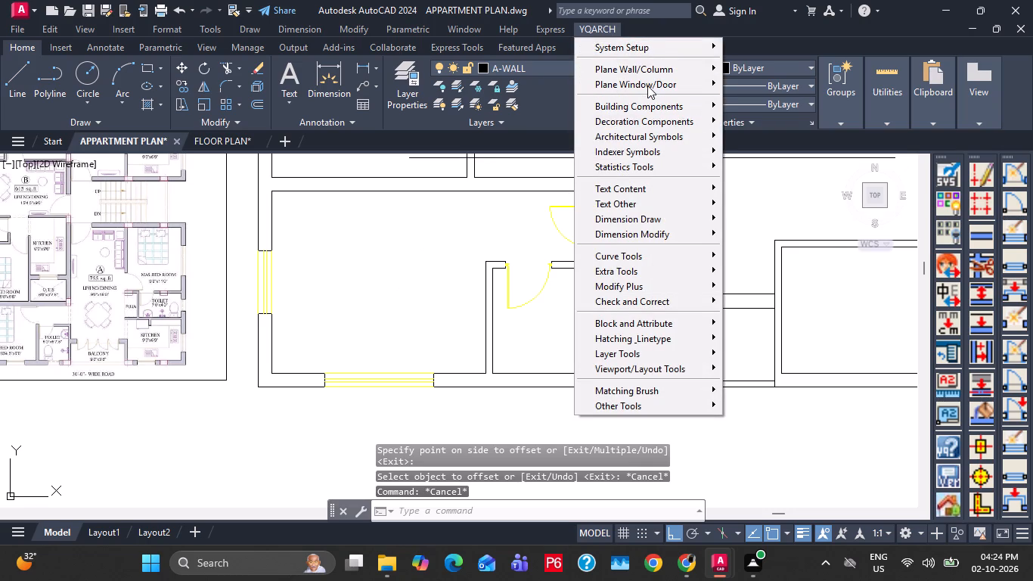
pyautogui.click(647, 85)
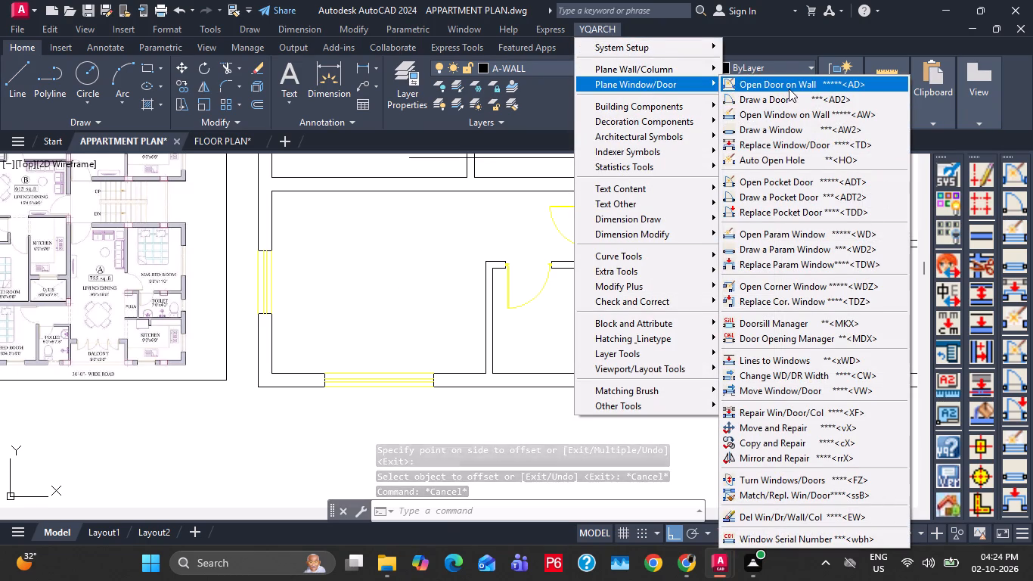
pyautogui.click(789, 89)
pyautogui.click(429, 520)
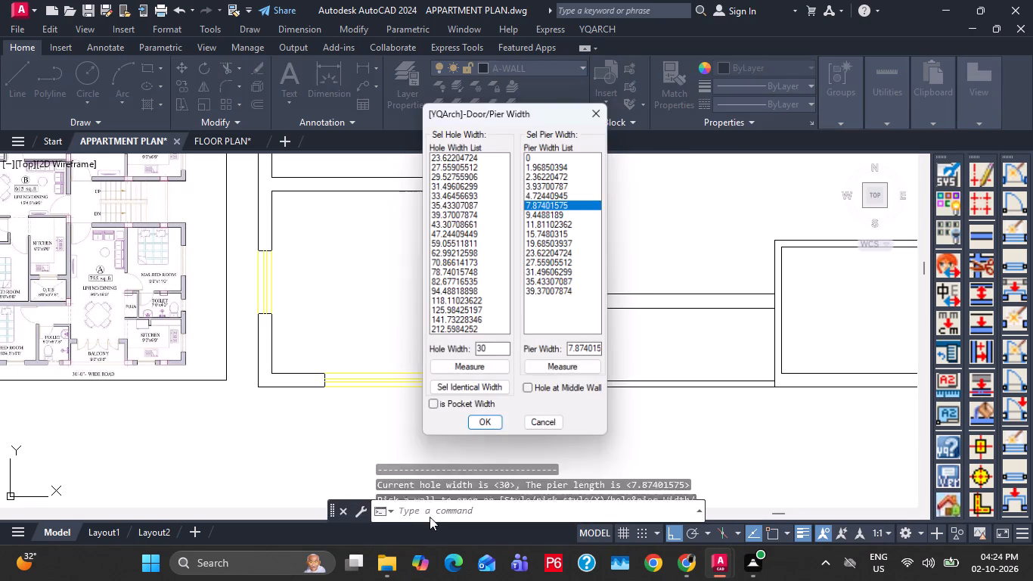
pyautogui.click(446, 252)
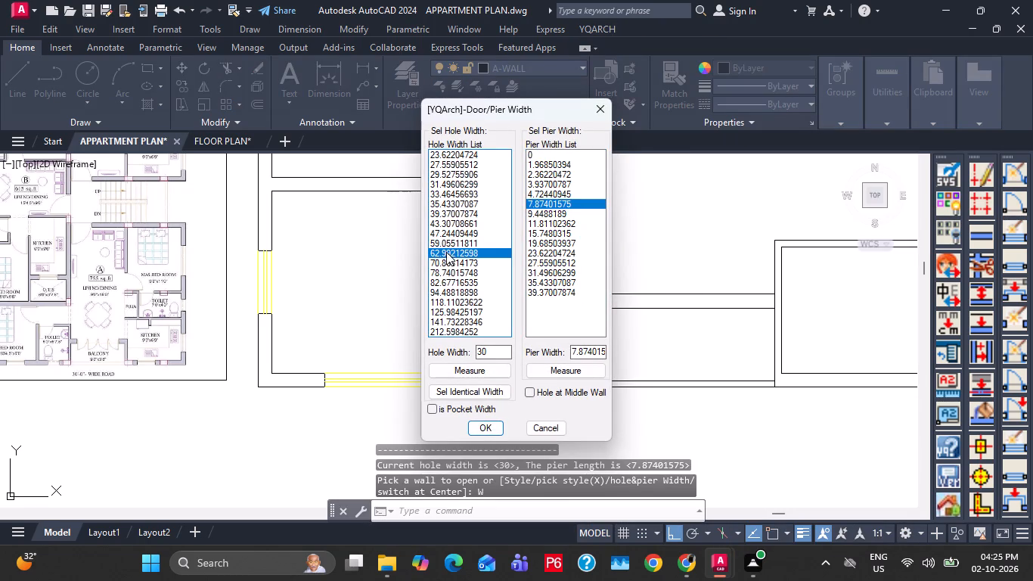
pyautogui.doubleClick(493, 354)
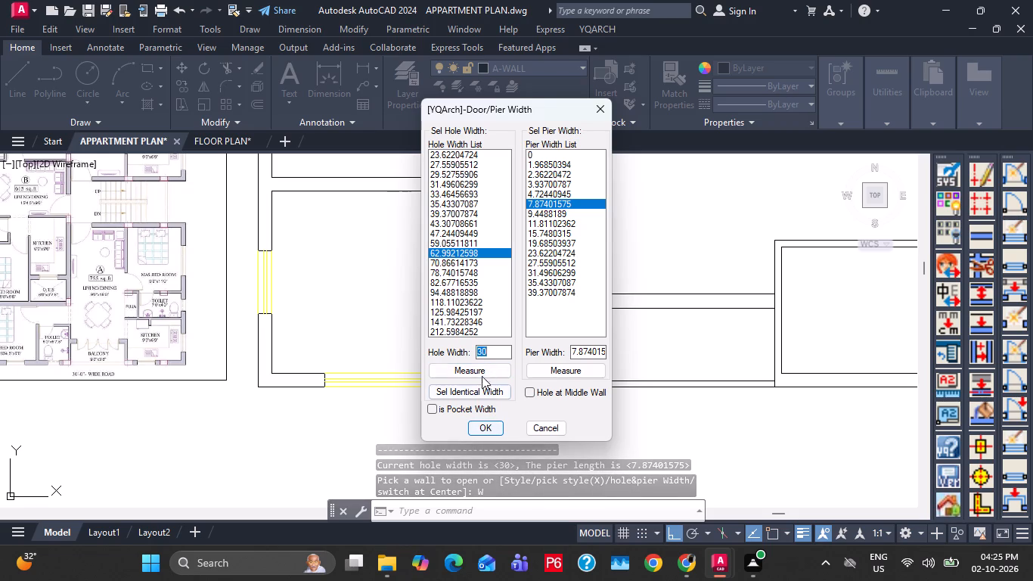
pyautogui.write('62')
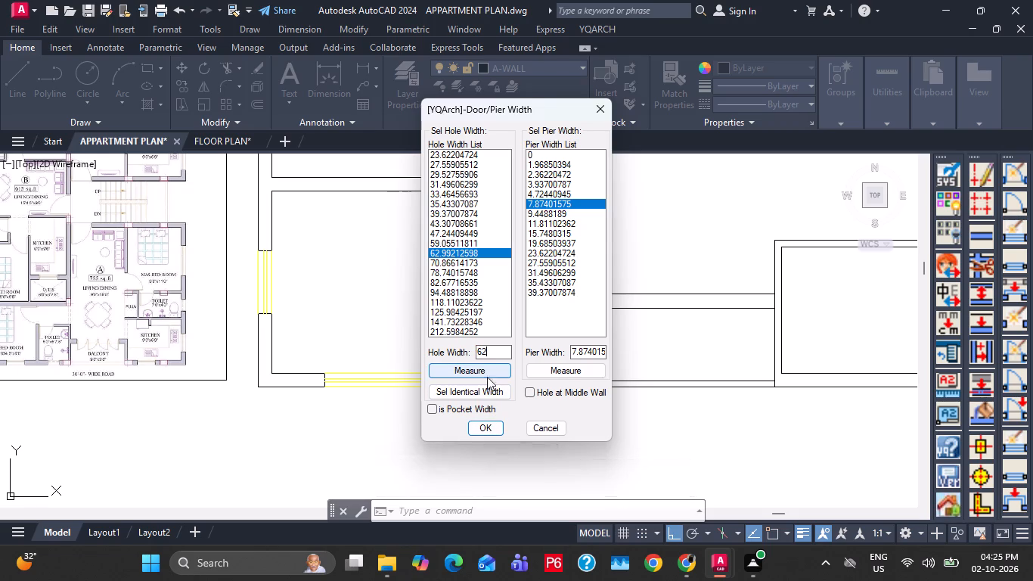
pyautogui.click(484, 427)
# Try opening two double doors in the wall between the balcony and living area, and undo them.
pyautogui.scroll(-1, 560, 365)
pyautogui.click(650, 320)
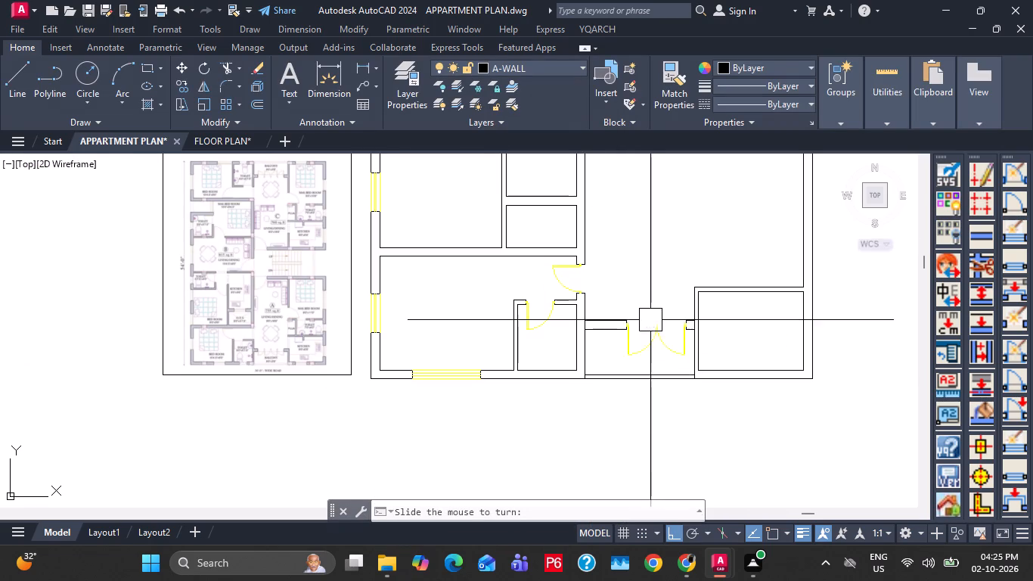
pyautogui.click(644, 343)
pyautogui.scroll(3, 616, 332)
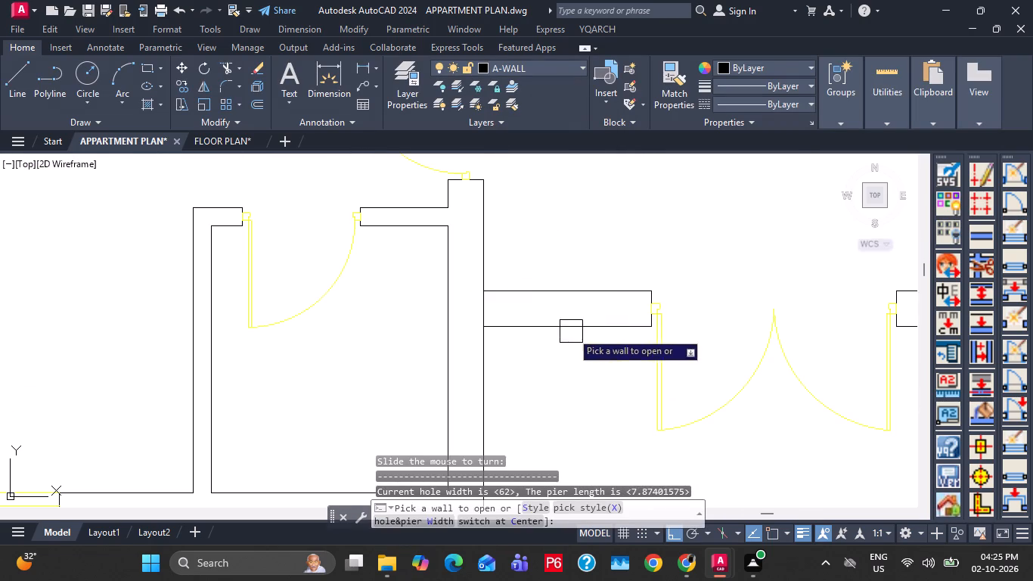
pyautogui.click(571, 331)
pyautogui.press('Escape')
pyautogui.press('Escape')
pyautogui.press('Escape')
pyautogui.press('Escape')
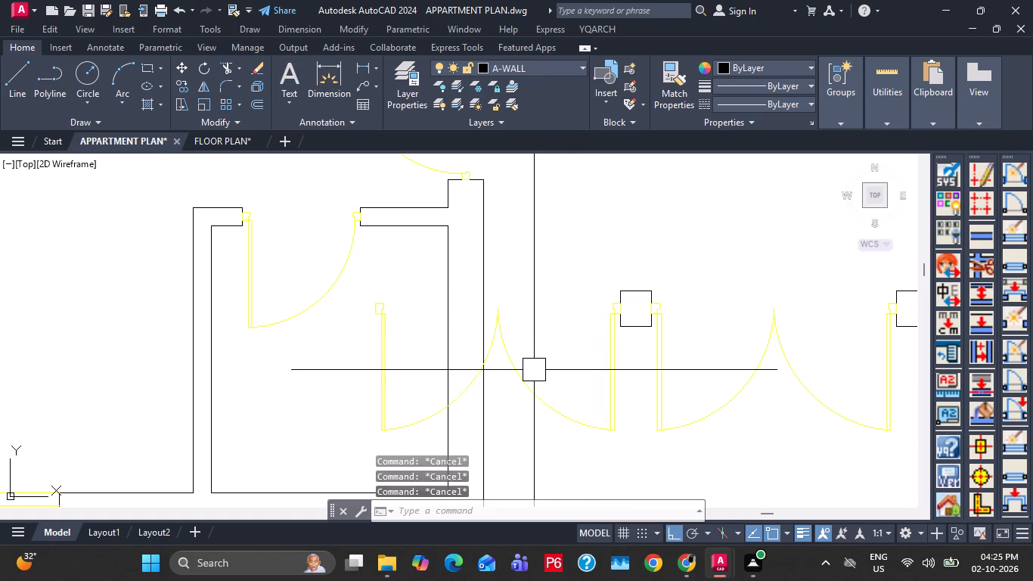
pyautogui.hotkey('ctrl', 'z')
# Open one 62-inch double door near the kitchen end of the balcony's north wall, swinging toward the balcony.
pyautogui.click(588, 26)
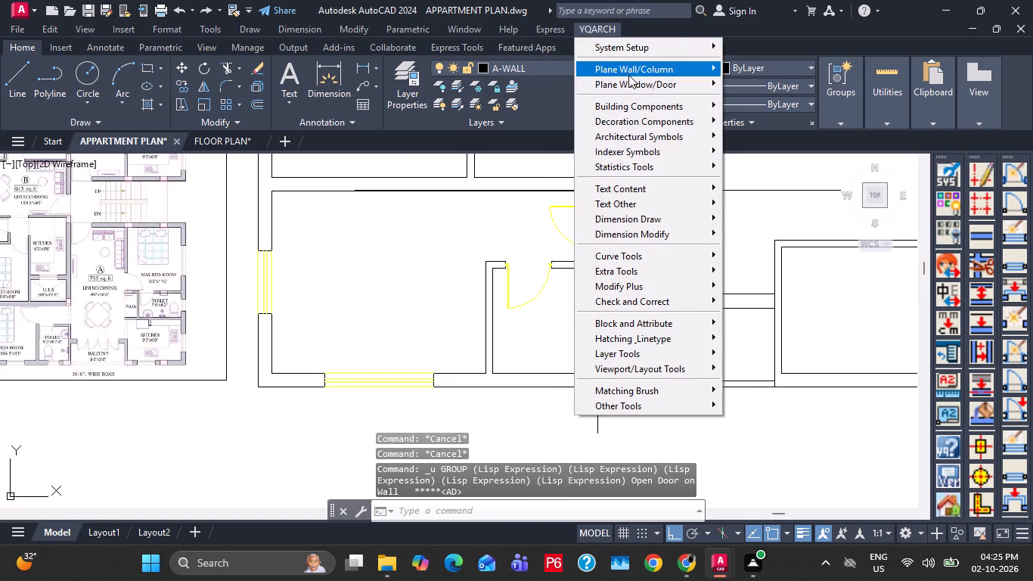
pyautogui.click(632, 78)
pyautogui.click(774, 88)
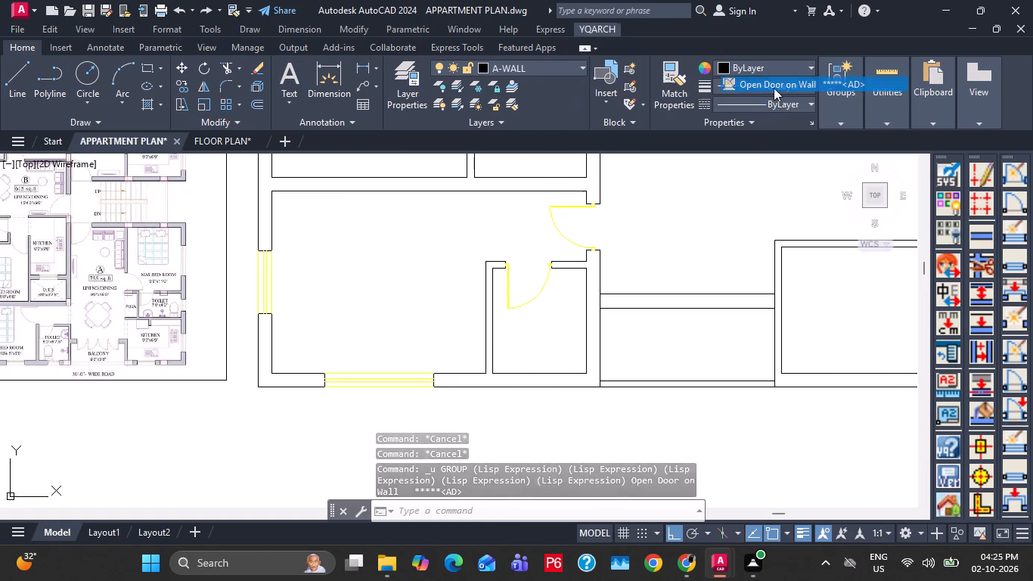
pyautogui.click(727, 300)
pyautogui.click(729, 318)
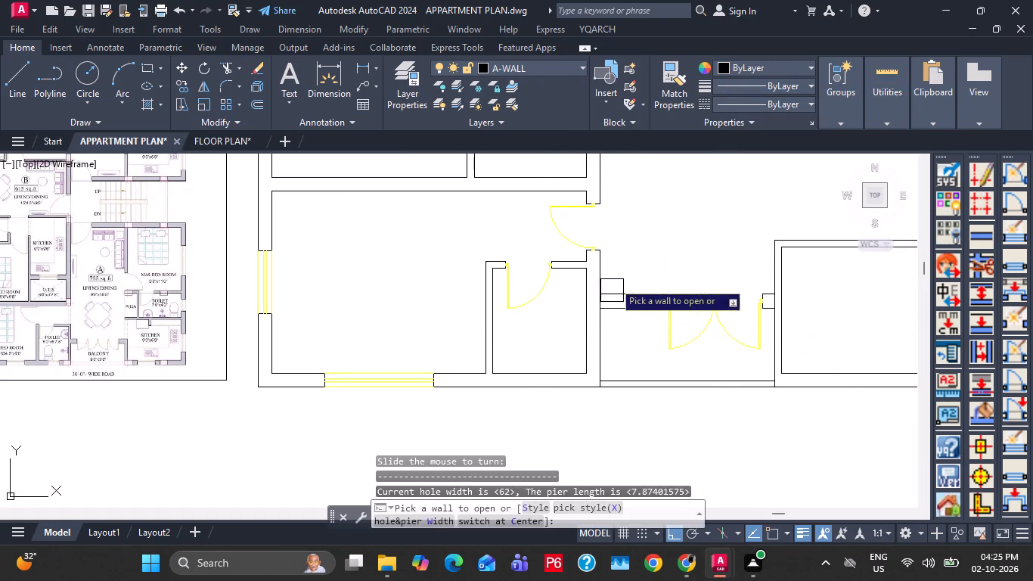
pyautogui.press('Escape')
pyautogui.press('Escape')
pyautogui.press('Escape')
pyautogui.press('Escape')
# Trim the kitchen and toilet wall lines where the balcony's north wall joins them.
pyautogui.moveTo(699, 306); pyautogui.dragTo(649, 313, button='middle')
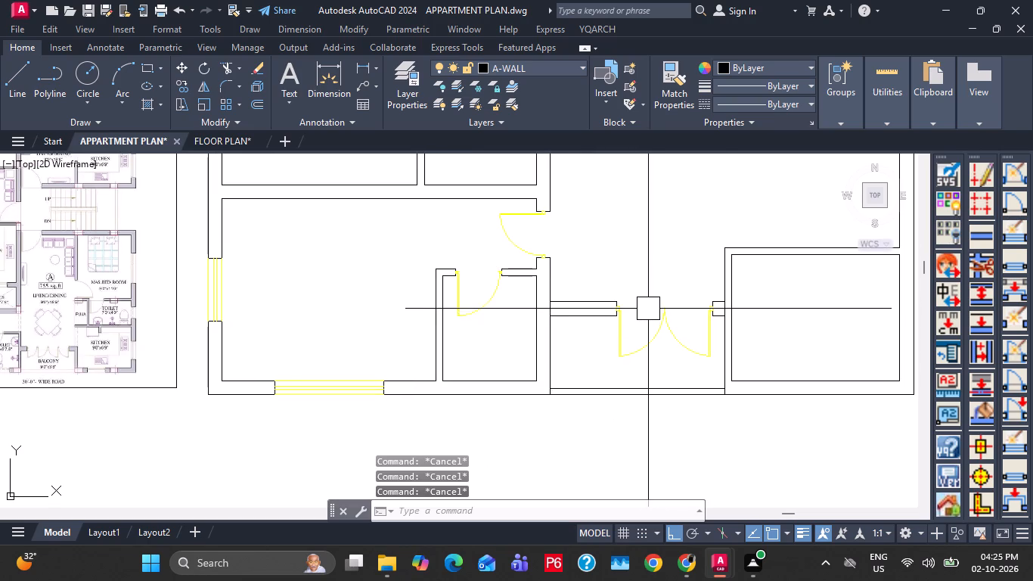
pyautogui.scroll(1, 757, 315)
pyautogui.write('TR')
pyautogui.press('space')
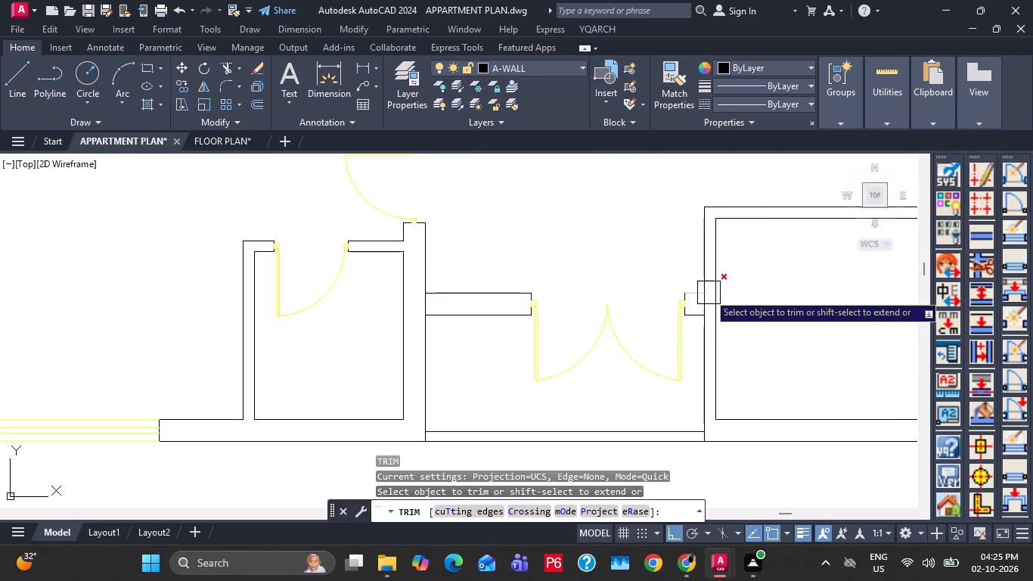
pyautogui.scroll(3, 708, 293)
pyautogui.click(697, 331)
pyautogui.scroll(-4, 758, 304)
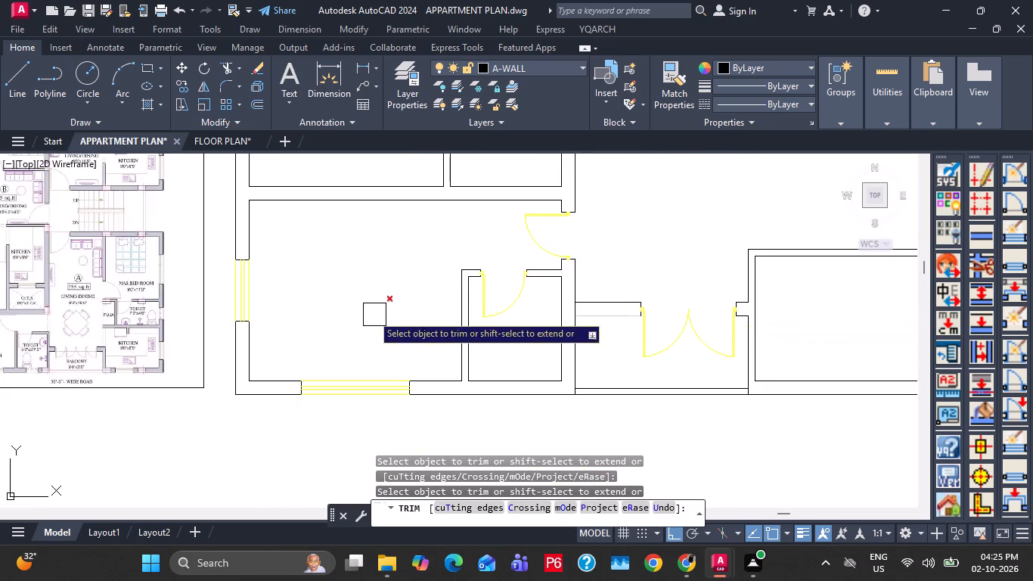
pyautogui.scroll(3, 544, 304)
pyautogui.click(632, 317)
pyautogui.press('Escape')
pyautogui.press('Escape')
pyautogui.press('Escape')
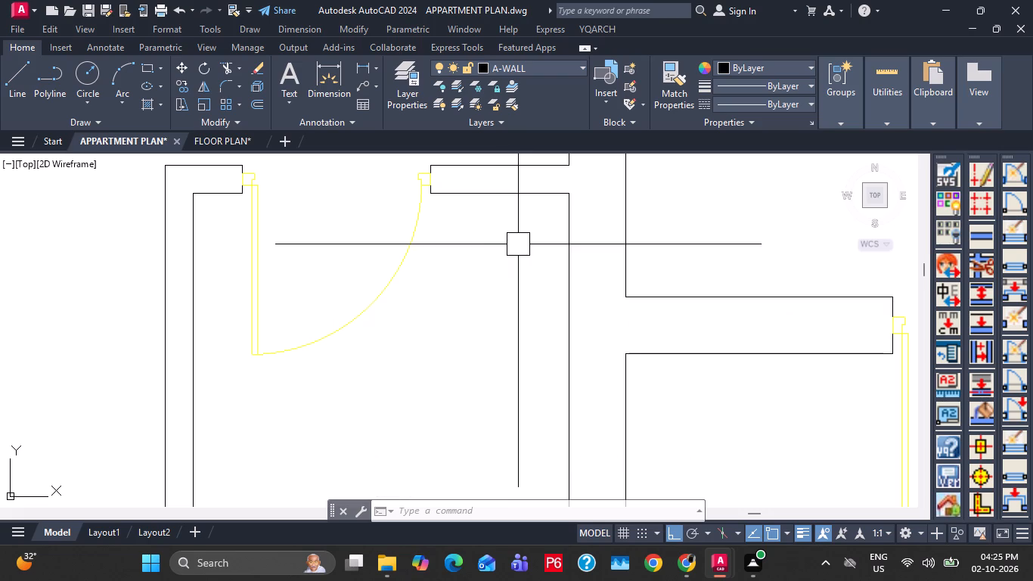
# Leave the Trim command and save the apartment plan drawing.
pyautogui.press('Escape')
pyautogui.press('Escape')
pyautogui.press('space')
pyautogui.press('Escape')
pyautogui.press('Escape')
pyautogui.press('Escape')
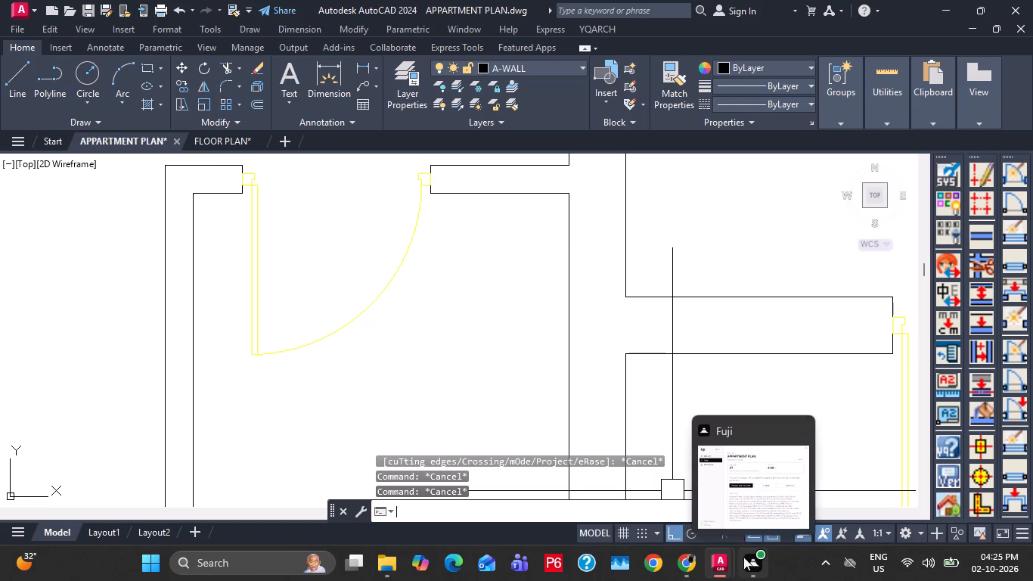
pyautogui.press('Escape')
pyautogui.press('Escape')
pyautogui.hotkey('ctrl', 's')
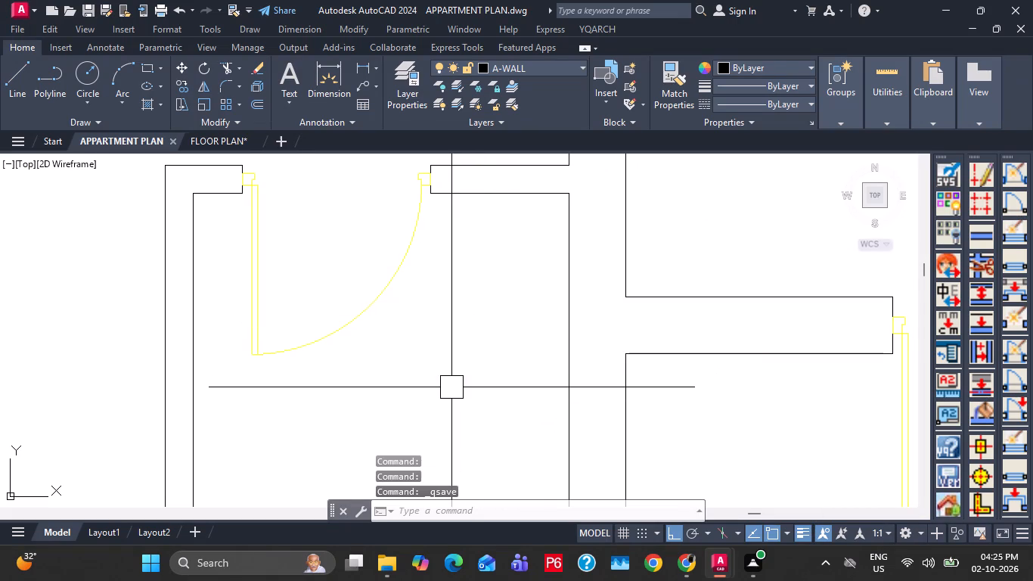
pyautogui.scroll(-2, 451, 386)
pyautogui.moveTo(487, 292); pyautogui.dragTo(487, 373, button='middle')
pyautogui.hotkey('ctrl', 's')
pyautogui.scroll(-1, 510, 297)
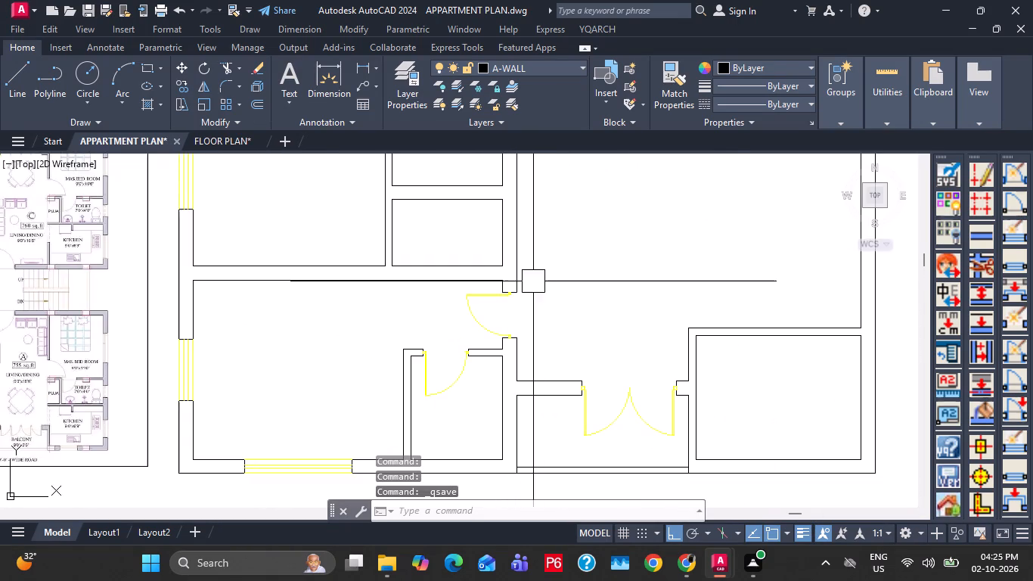
pyautogui.moveTo(546, 272); pyautogui.dragTo(542, 312, button='middle')
pyautogui.hotkey('ctrl', 's')
pyautogui.scroll(-2, 541, 309)
pyautogui.moveTo(541, 306); pyautogui.dragTo(527, 358, button='middle')
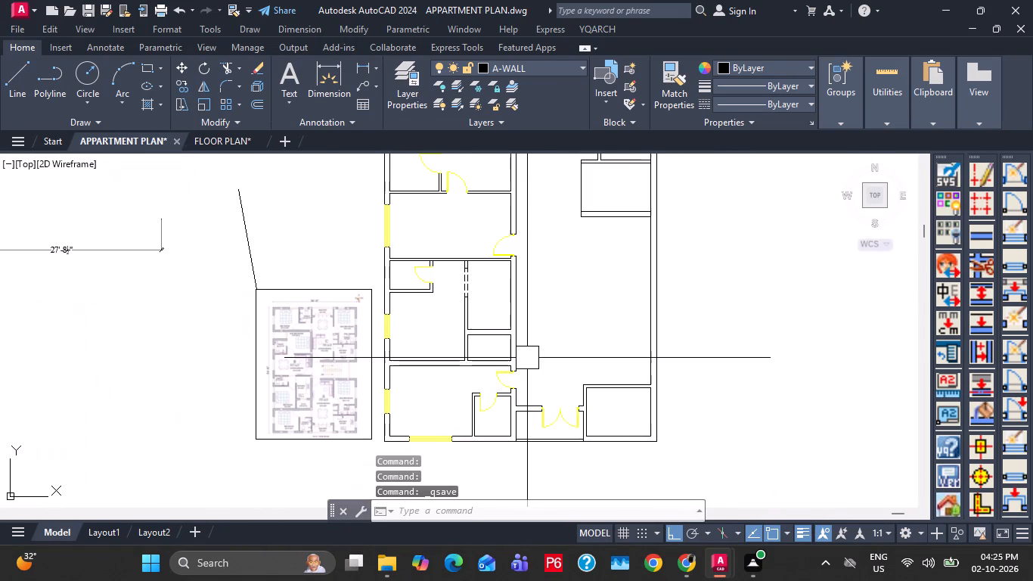
pyautogui.hotkey('ctrl', 's')
# Examine the reference plan for the size and layout of unit A's toilet beside the kitchen and master bedroom.
pyautogui.scroll(1, 458, 365)
pyautogui.moveTo(457, 366); pyautogui.dragTo(467, 337, button='middle')
pyautogui.scroll(-1, 512, 350)
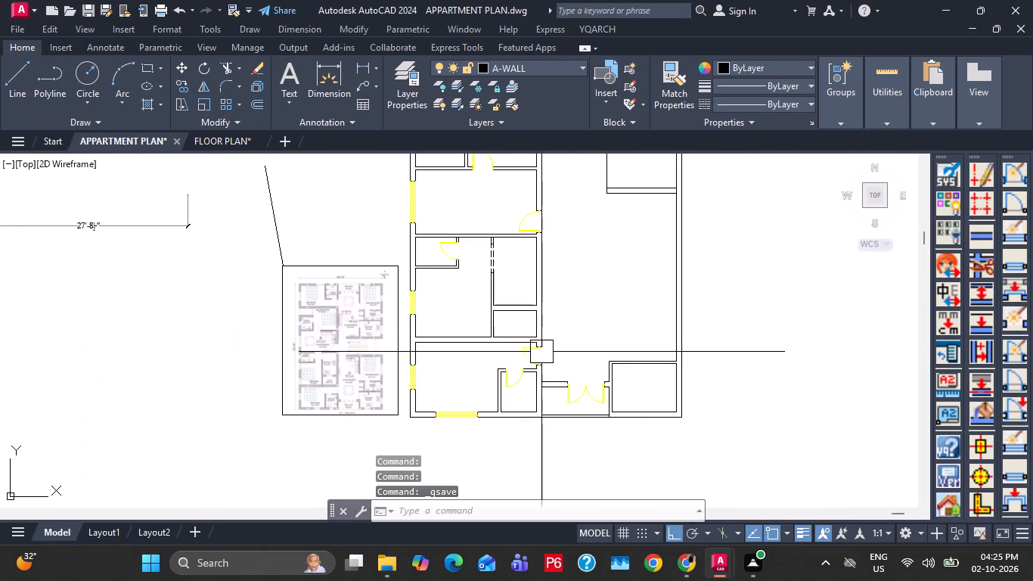
pyautogui.scroll(2, 624, 369)
pyautogui.moveTo(614, 378); pyautogui.dragTo(731, 320, button='middle')
pyautogui.scroll(-2, 422, 346)
pyautogui.scroll(4, 278, 332)
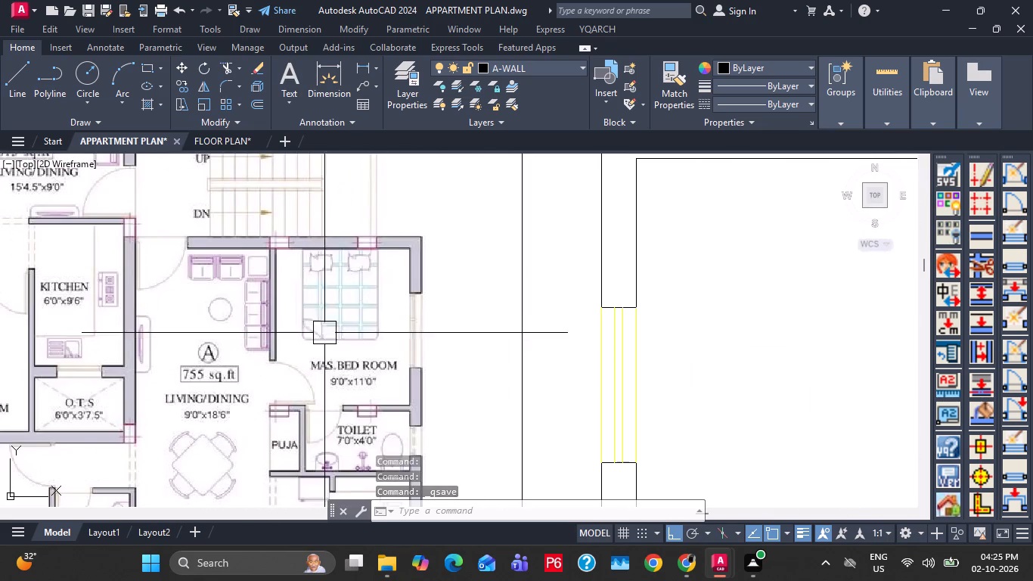
pyautogui.scroll(-1, 332, 323)
pyautogui.scroll(1, 312, 393)
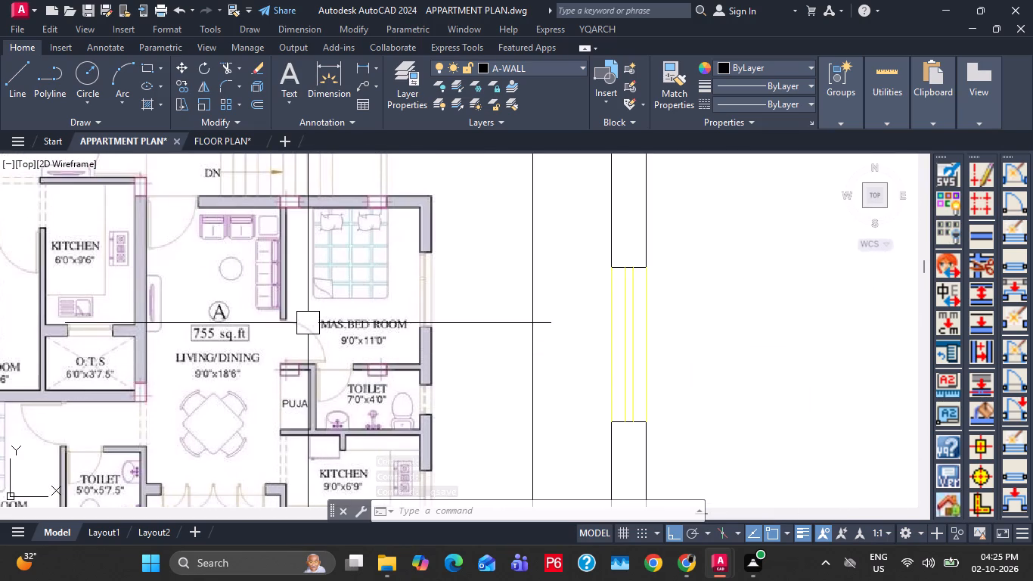
pyautogui.scroll(-2, 305, 320)
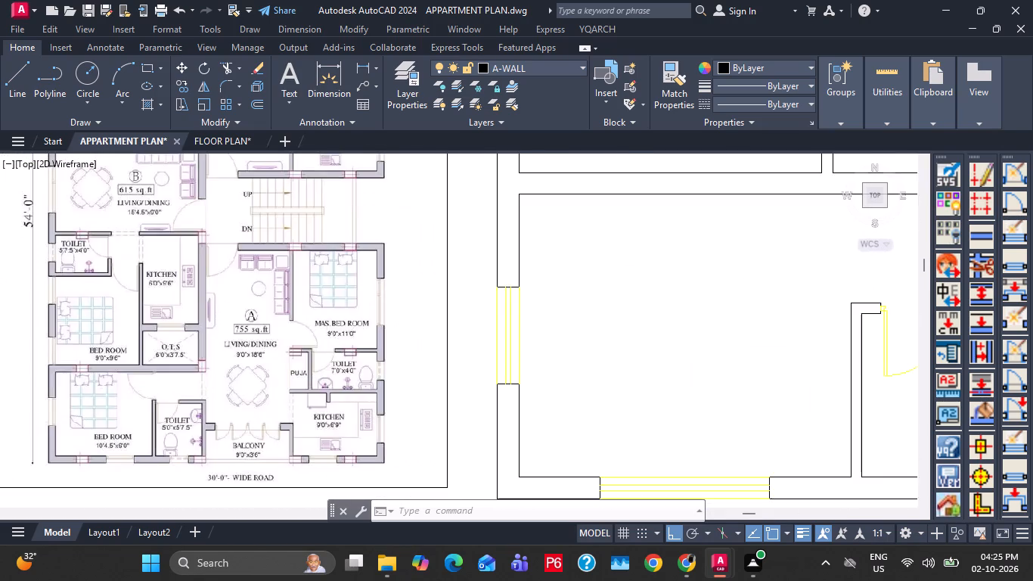
pyautogui.scroll(1, 241, 225)
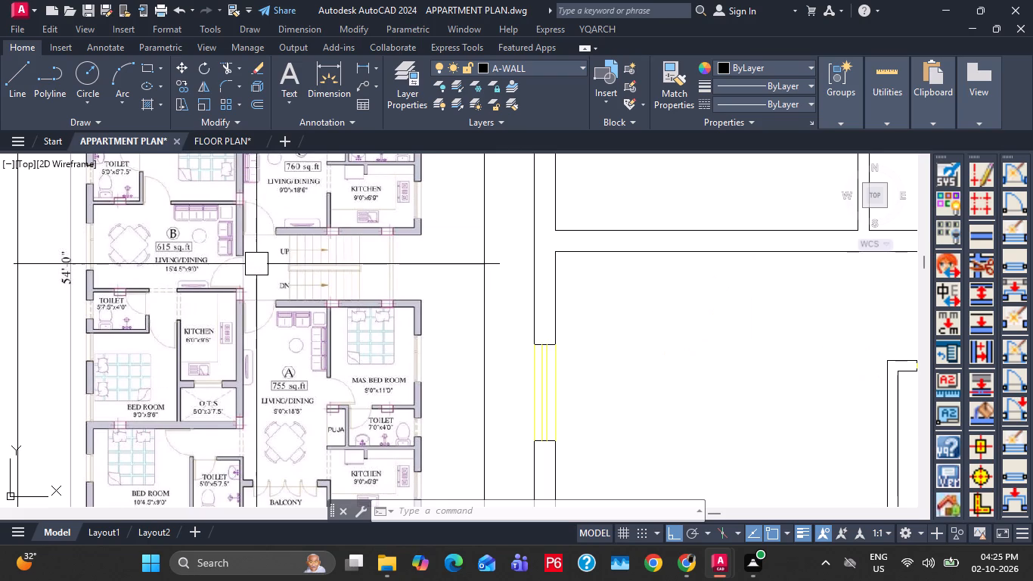
pyautogui.moveTo(258, 268); pyautogui.dragTo(265, 344, button='middle')
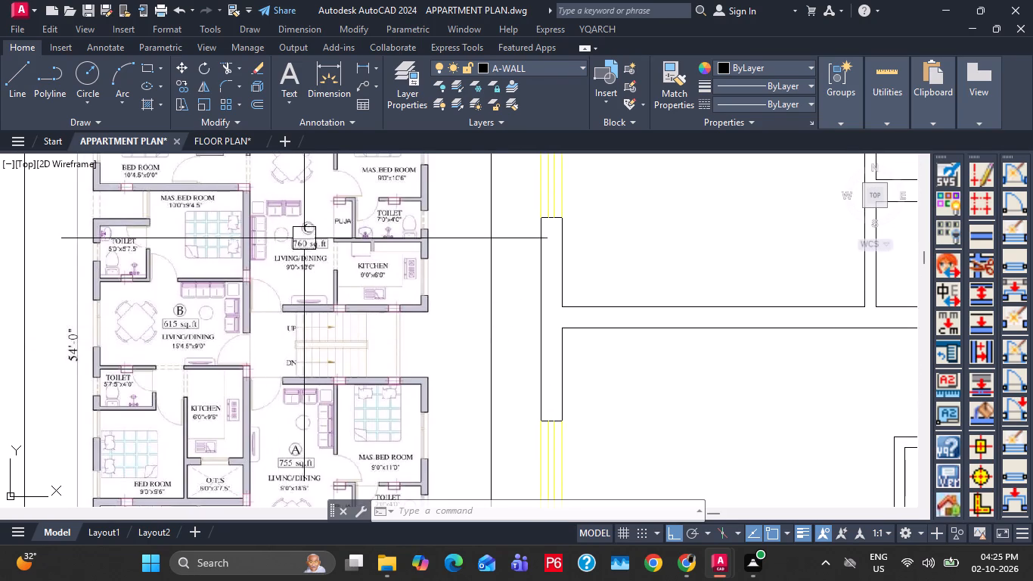
pyautogui.moveTo(318, 290); pyautogui.dragTo(322, 350, button='middle')
pyautogui.scroll(-1, 310, 348)
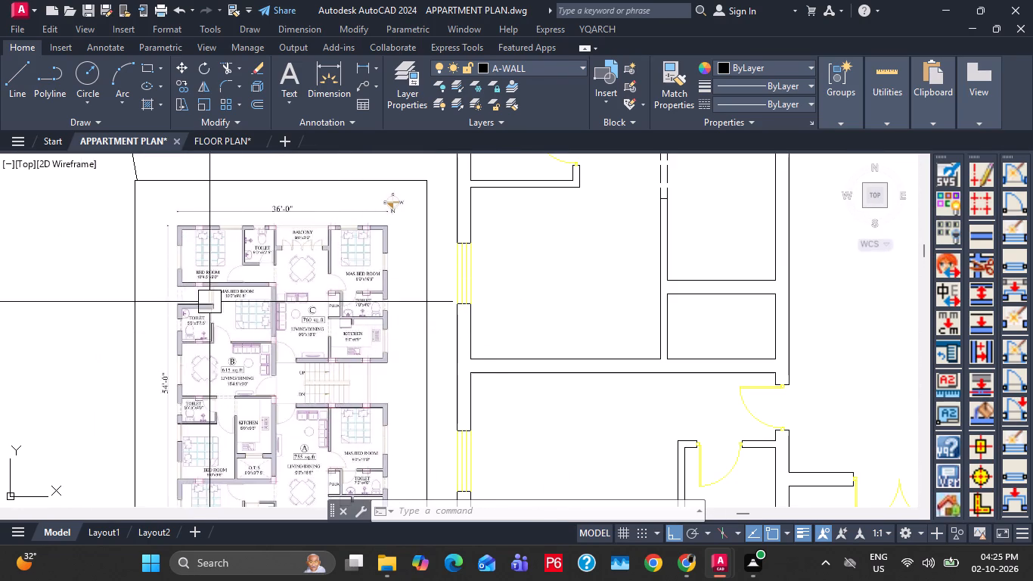
pyautogui.moveTo(255, 302); pyautogui.dragTo(267, 231, button='middle')
pyautogui.scroll(2, 240, 263)
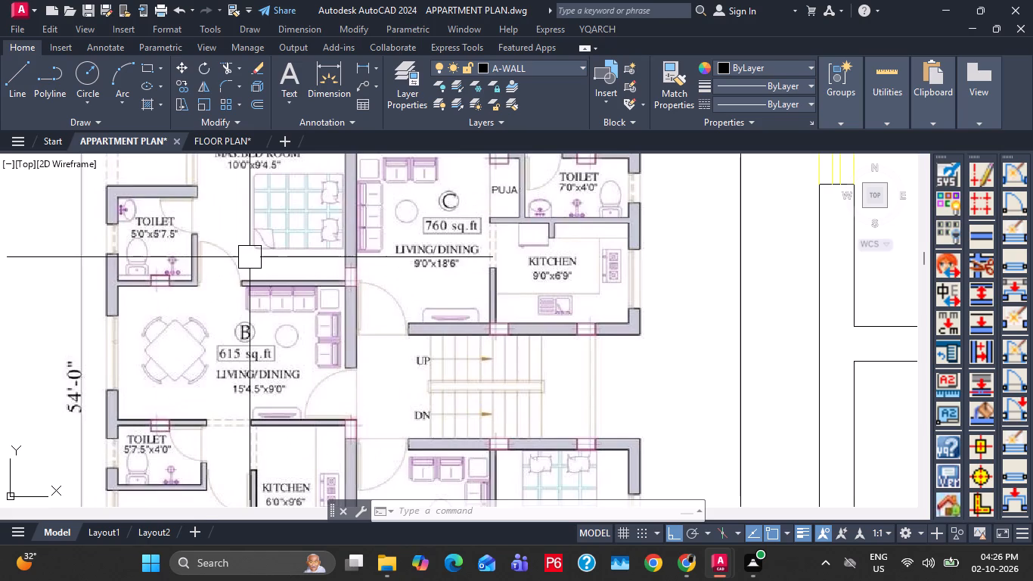
pyautogui.scroll(-1, 248, 259)
pyautogui.moveTo(276, 376); pyautogui.dragTo(272, 284, button='middle')
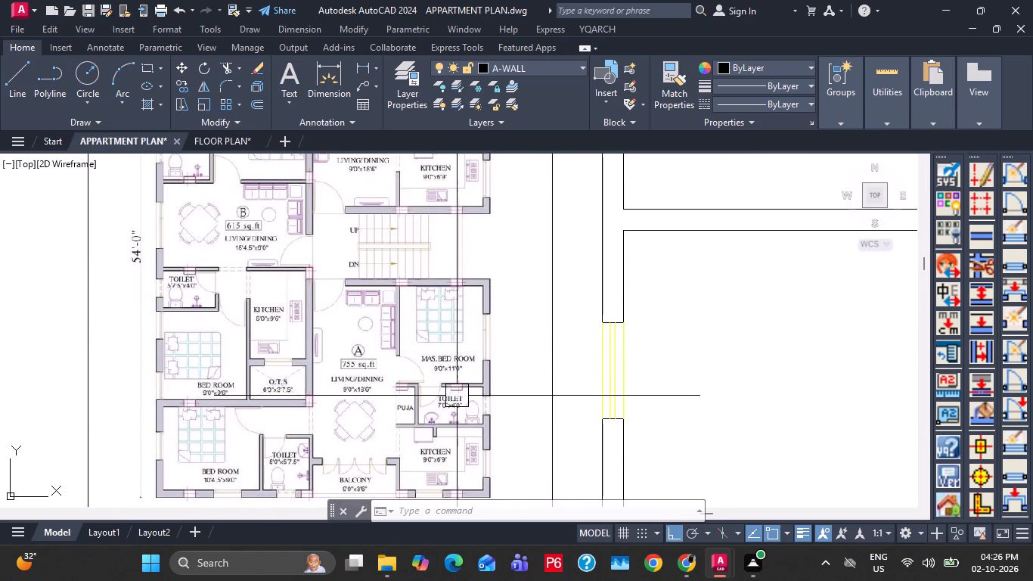
pyautogui.scroll(-1, 457, 362)
pyautogui.moveTo(729, 342); pyautogui.dragTo(544, 364, button='middle')
pyautogui.scroll(-2, 554, 359)
pyautogui.scroll(2, 451, 350)
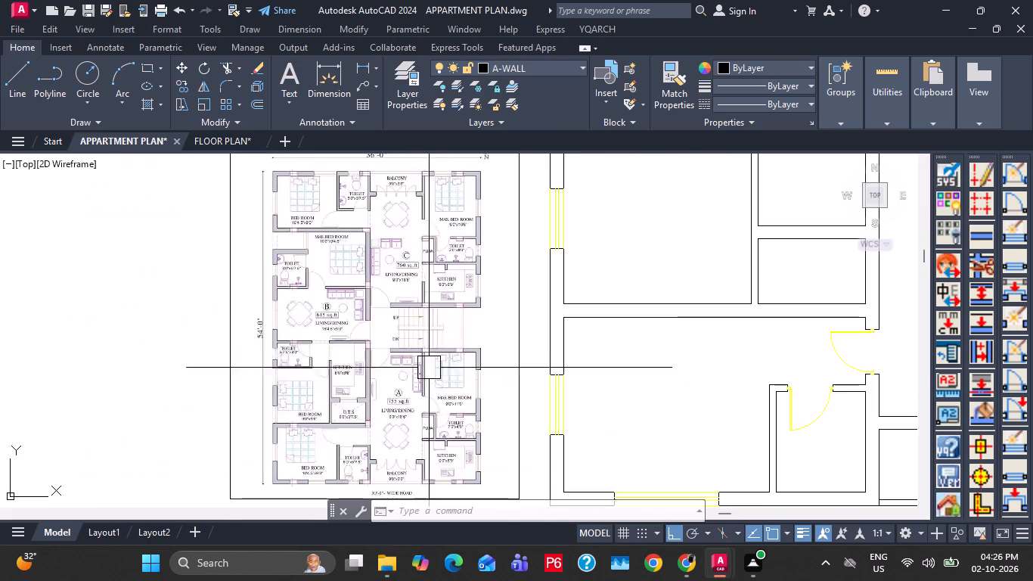
pyautogui.scroll(2, 429, 370)
pyautogui.moveTo(507, 415); pyautogui.dragTo(460, 308, button='middle')
pyautogui.scroll(-2, 430, 310)
pyautogui.moveTo(750, 375); pyautogui.dragTo(458, 381, button='middle')
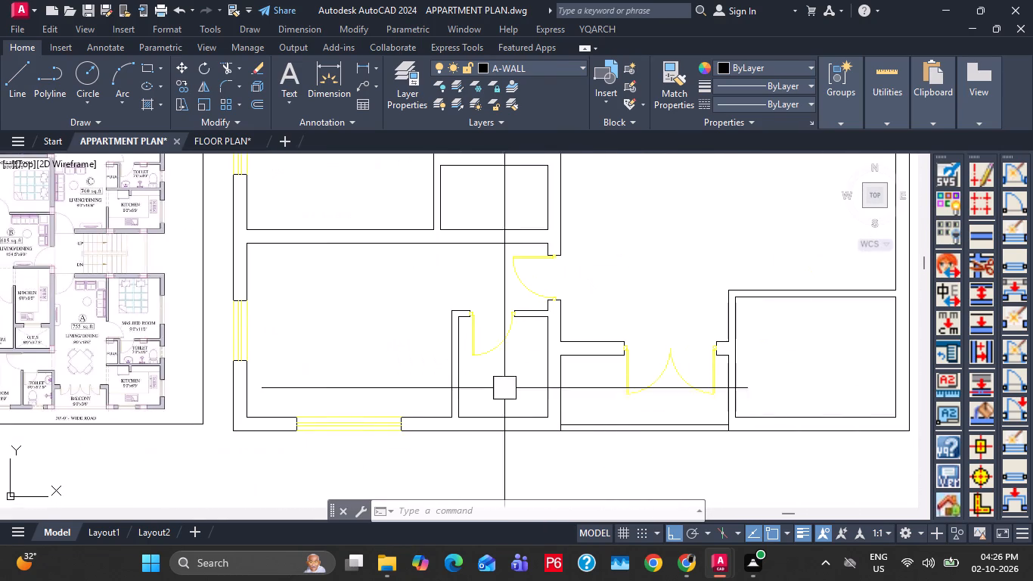
# Offset the kitchen's north wall line 4' north, and the resulting line 4.5" further for the toilet's north wall.
pyautogui.write("O 4'")
pyautogui.press('Return')
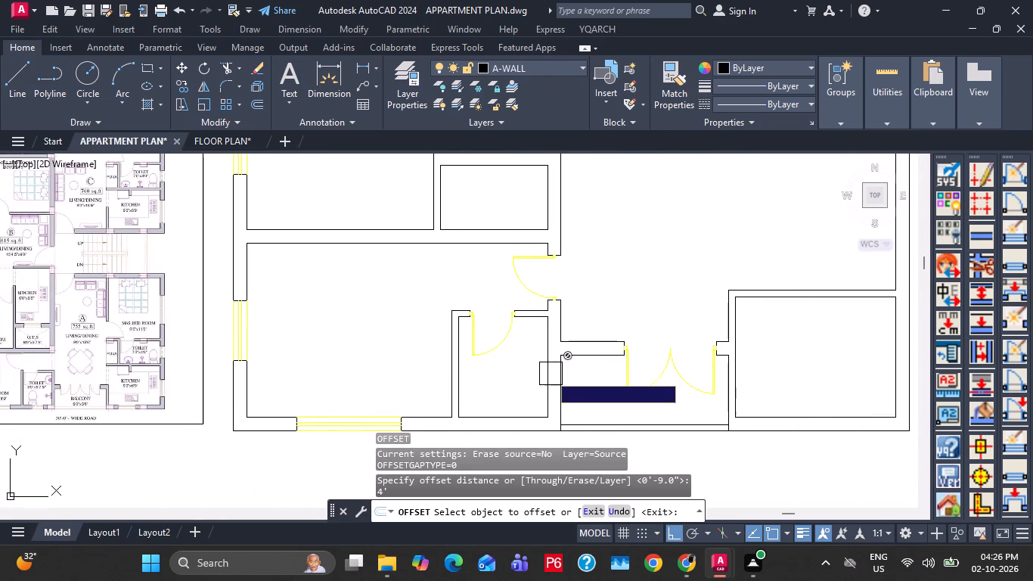
pyautogui.scroll(-2, 549, 374)
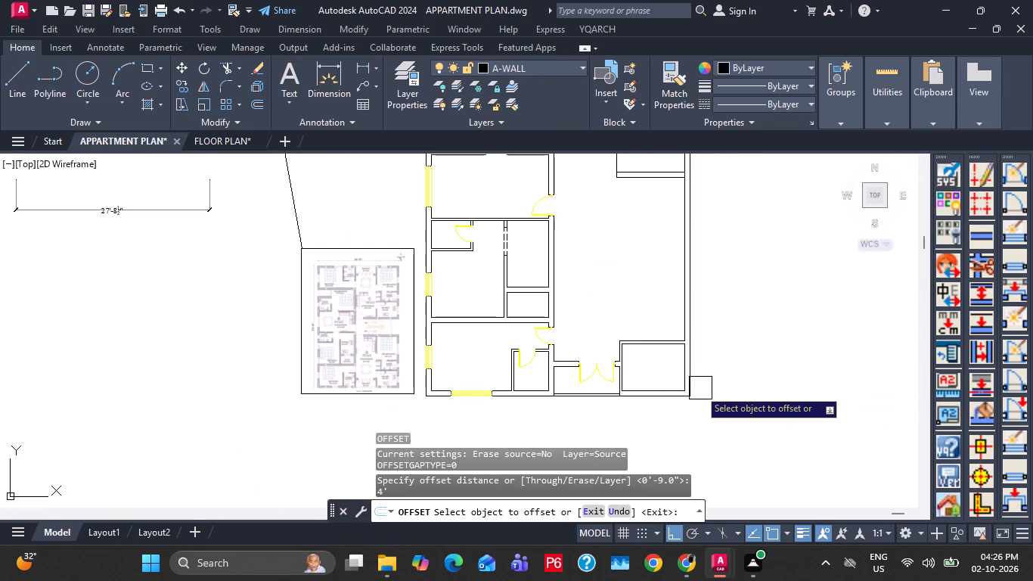
pyautogui.scroll(1, 690, 349)
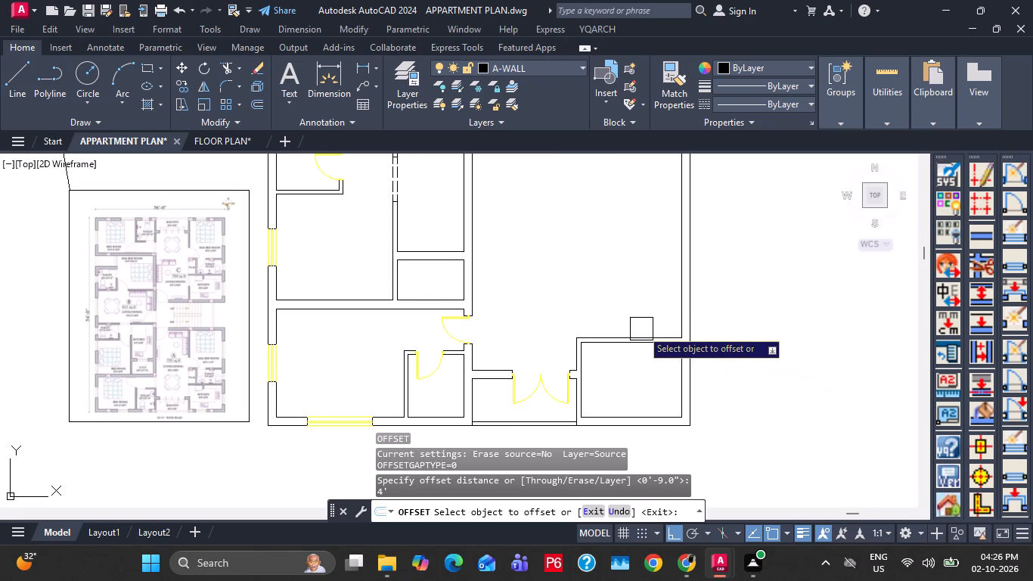
pyautogui.click(641, 335)
pyautogui.click(642, 309)
pyautogui.scroll(3, 171, 375)
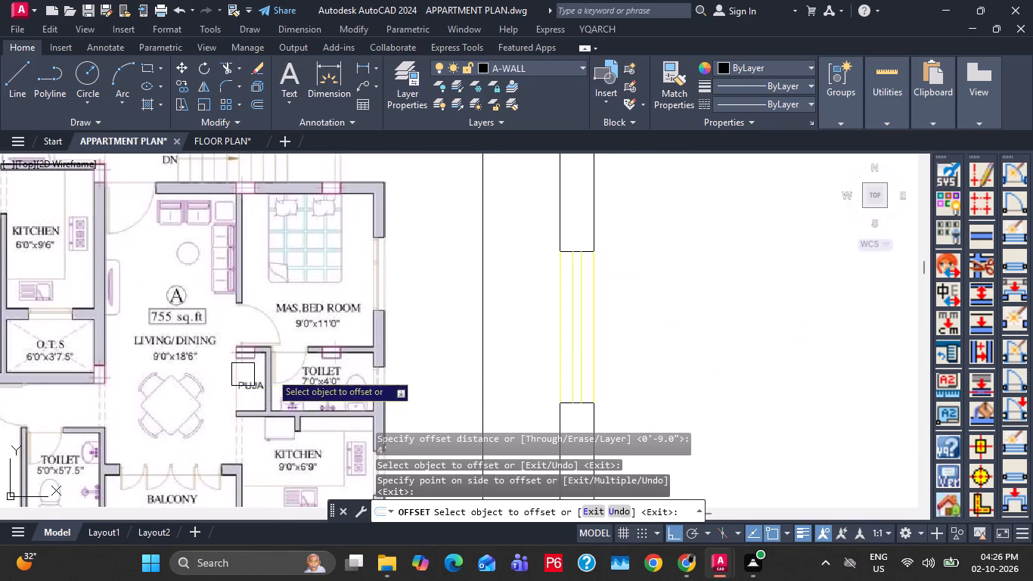
pyautogui.scroll(-2, 321, 355)
pyautogui.moveTo(713, 294); pyautogui.dragTo(561, 362, button='middle')
pyautogui.moveTo(833, 363); pyautogui.dragTo(489, 408, button='middle')
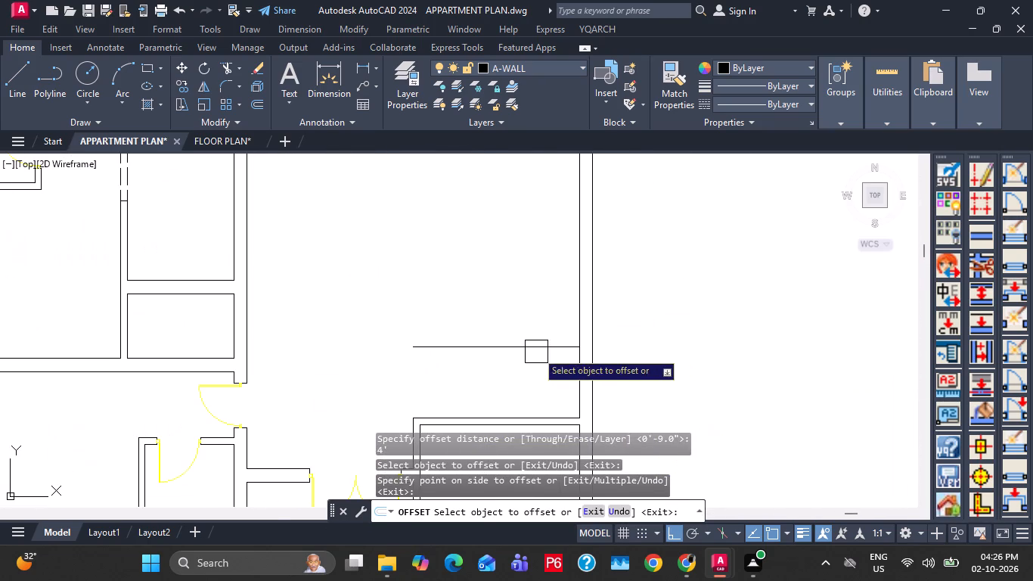
pyautogui.moveTo(536, 350); pyautogui.dragTo(533, 321)
pyautogui.write('4.5"')
pyautogui.press('Return')
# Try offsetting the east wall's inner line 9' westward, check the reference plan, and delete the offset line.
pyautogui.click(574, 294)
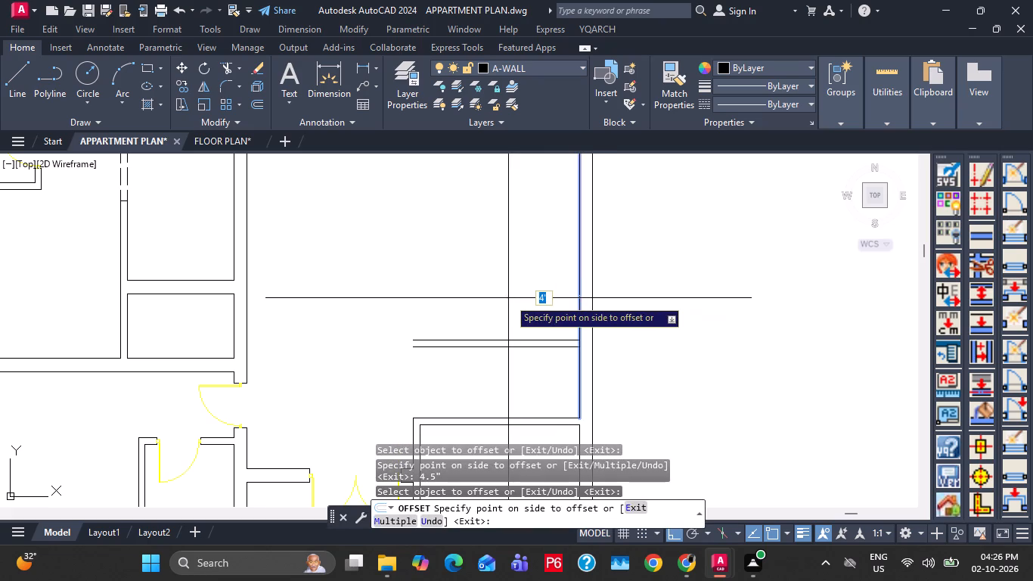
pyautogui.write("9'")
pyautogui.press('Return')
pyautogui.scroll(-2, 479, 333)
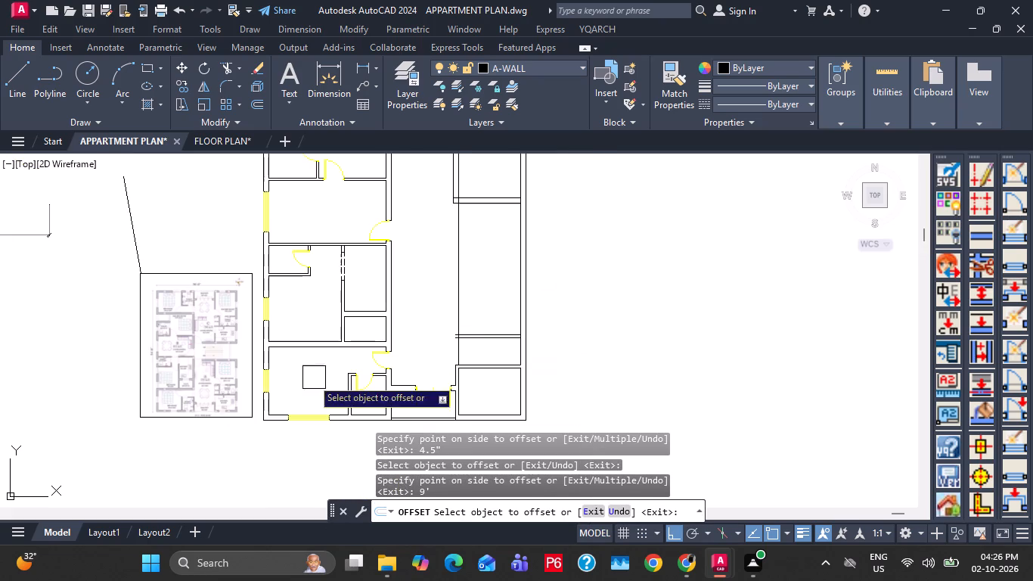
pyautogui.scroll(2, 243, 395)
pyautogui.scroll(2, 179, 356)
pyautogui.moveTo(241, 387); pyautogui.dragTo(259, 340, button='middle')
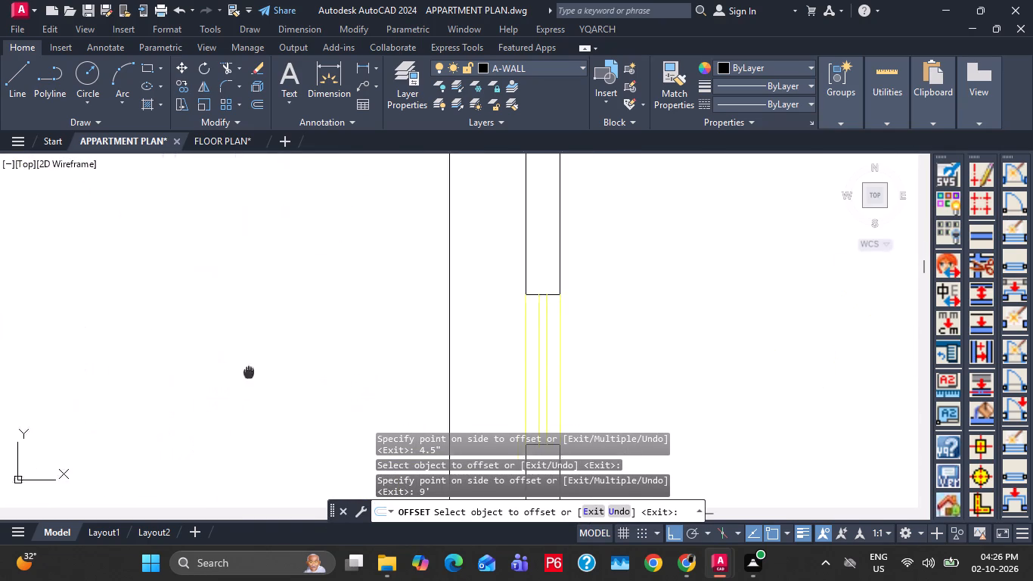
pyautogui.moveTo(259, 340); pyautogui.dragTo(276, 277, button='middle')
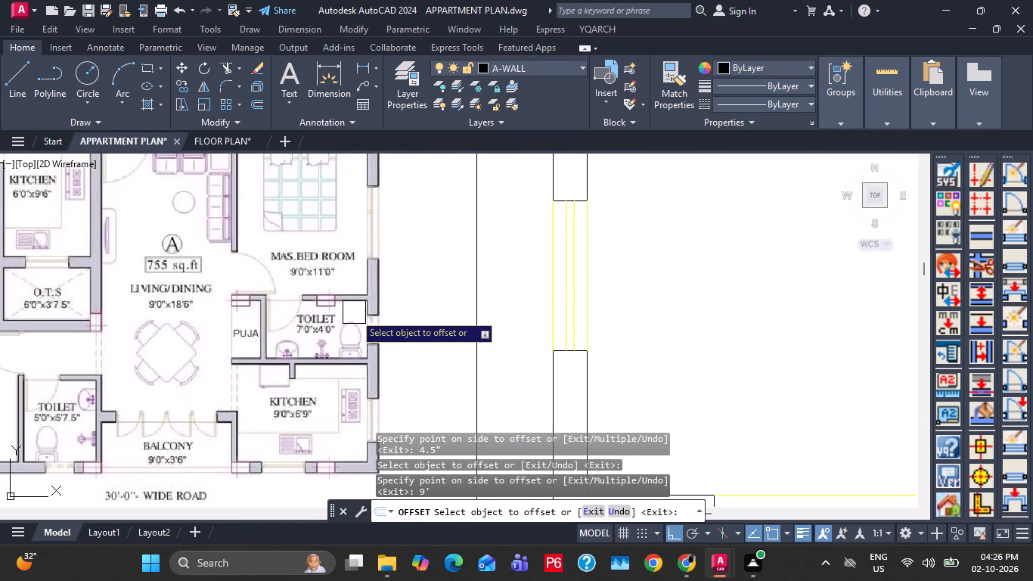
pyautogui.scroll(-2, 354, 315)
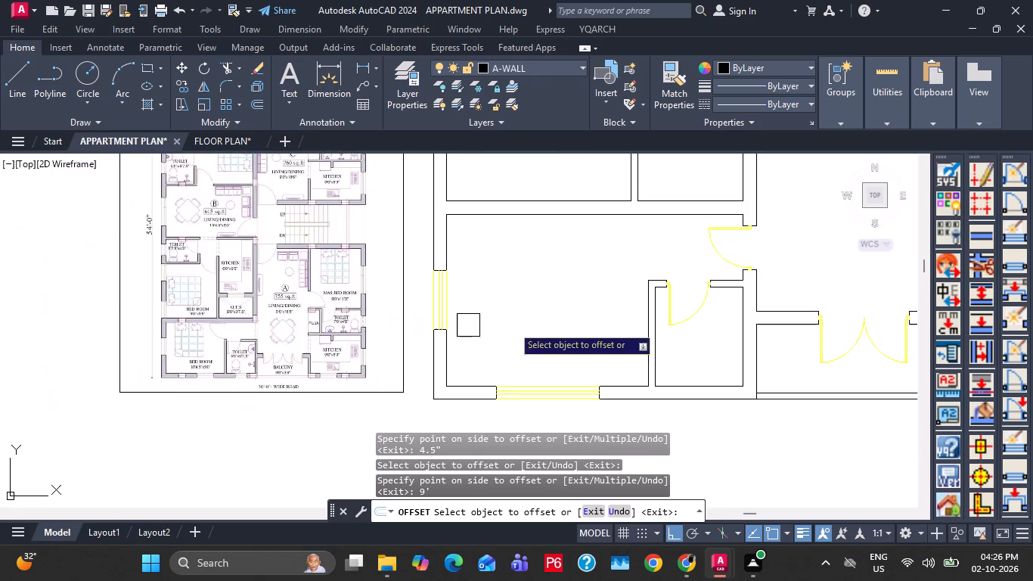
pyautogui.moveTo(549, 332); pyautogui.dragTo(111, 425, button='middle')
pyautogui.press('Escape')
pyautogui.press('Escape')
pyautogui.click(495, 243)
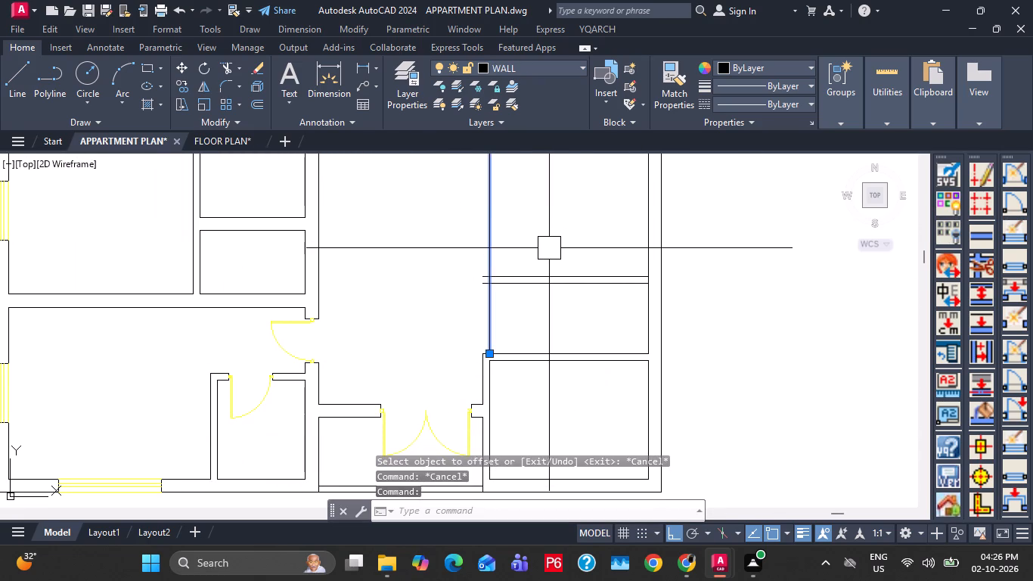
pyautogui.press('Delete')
# Offset the east wall's inner line 7' westward, and the resulting line 4.5" further for the toilet's west wall.
pyautogui.write("O 7'")
pyautogui.press('Return')
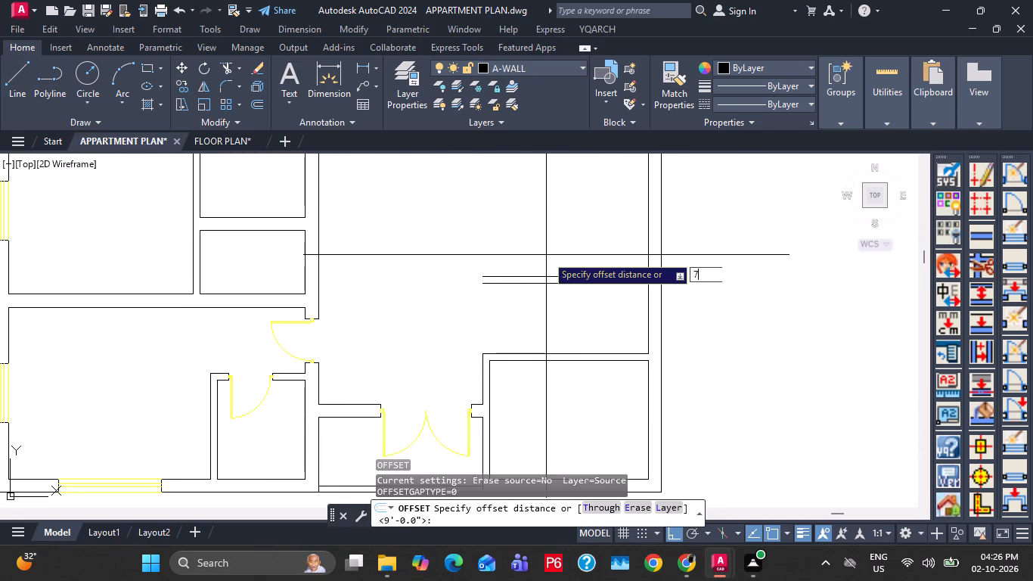
pyautogui.click(639, 247)
pyautogui.click(586, 249)
pyautogui.click(523, 242)
pyautogui.click(523, 238)
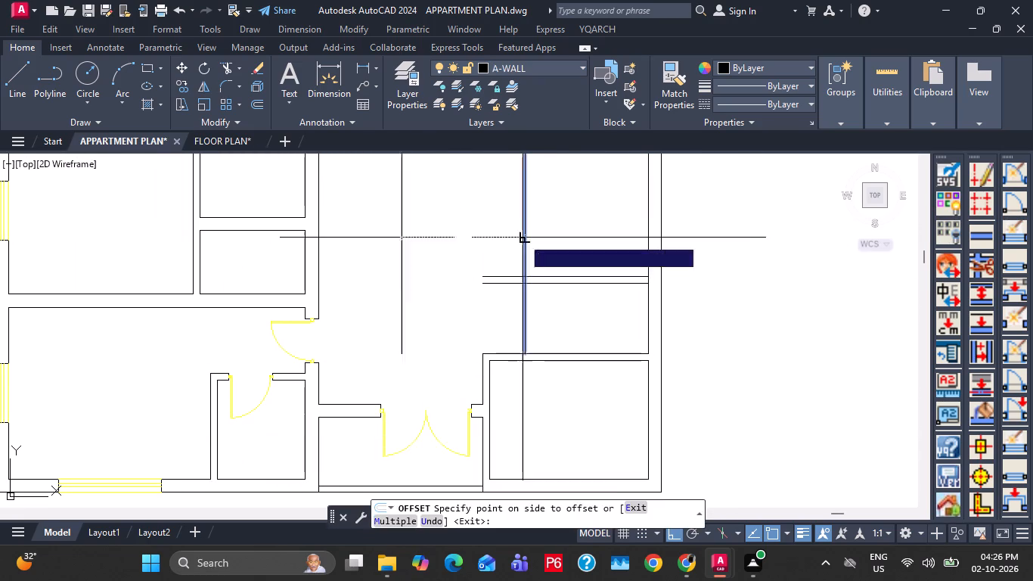
pyautogui.write('4.5"')
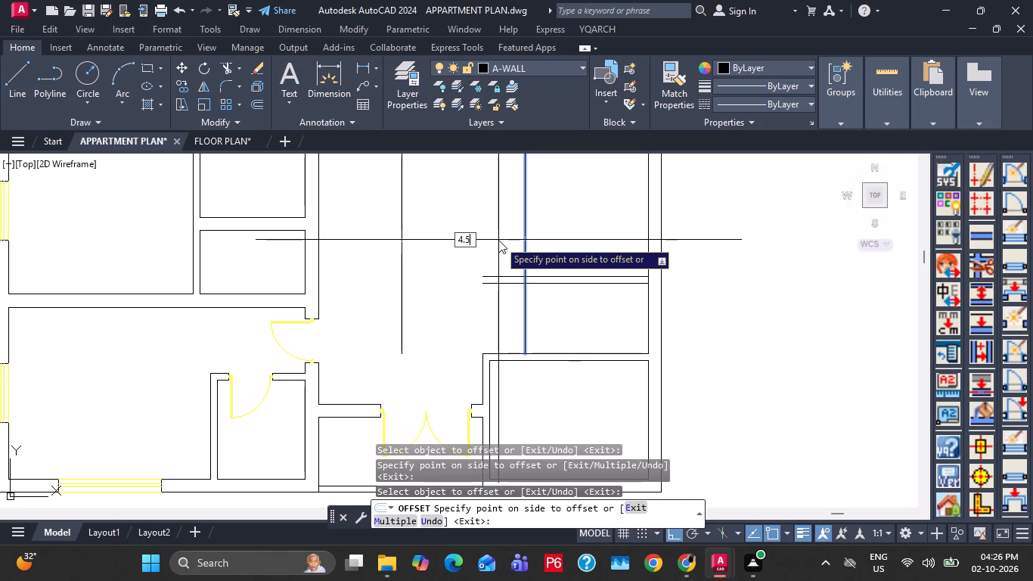
pyautogui.press('Return')
pyautogui.press('Escape')
# Trim the toilet's two west wall lines where they extend north of its north wall.
pyautogui.press('t')
pyautogui.press('r')
pyautogui.press('space')
pyautogui.click(559, 235)
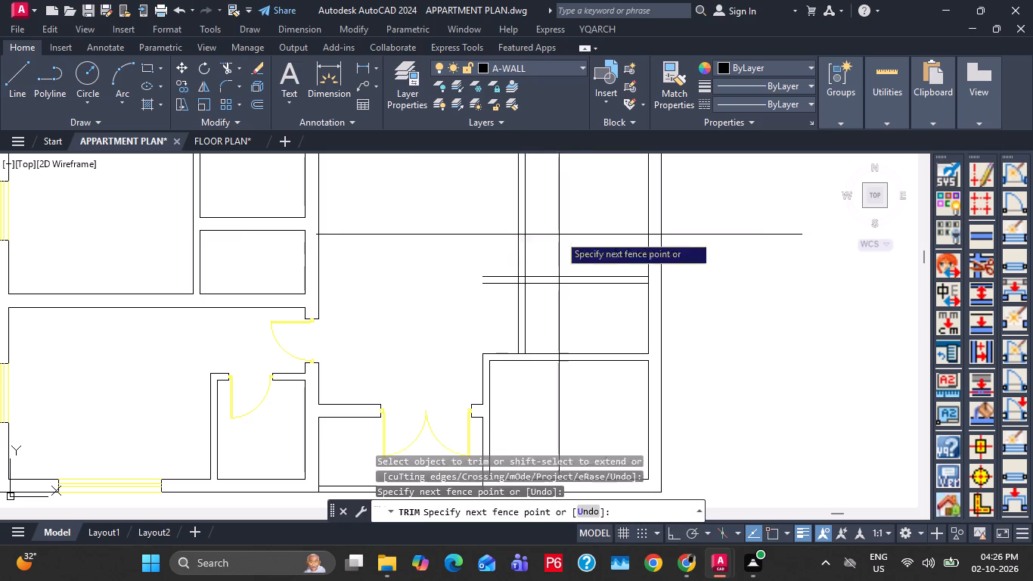
pyautogui.click(464, 235)
pyautogui.scroll(1, 557, 270)
pyautogui.press('Escape')
pyautogui.press('Escape')
pyautogui.press('Escape')
pyautogui.press('Escape')
# Fillet the inner and outer line pairs at the toilet's northwest corner with zero radius.
pyautogui.write('F')
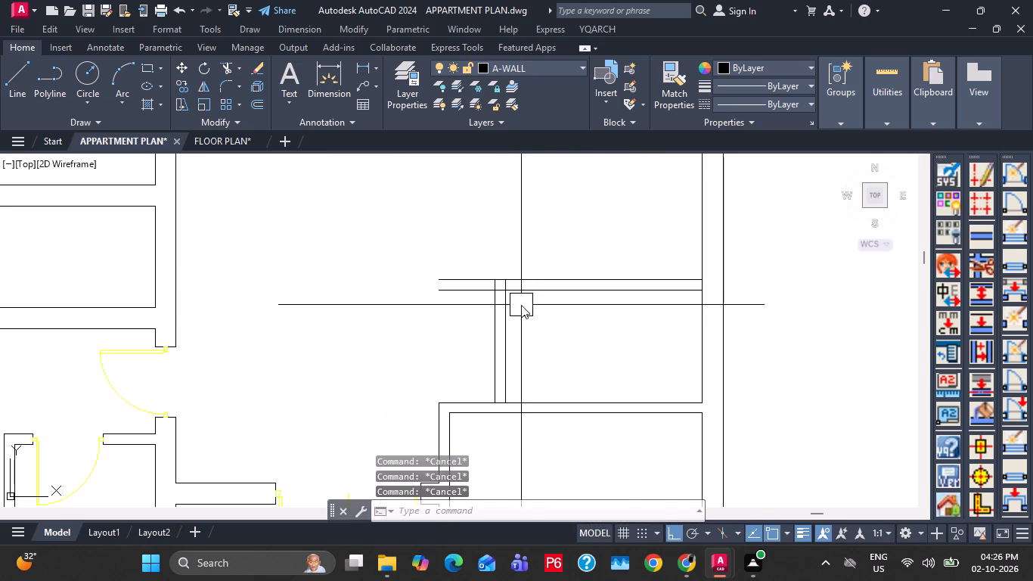
pyautogui.press('space')
pyautogui.scroll(2, 516, 315)
pyautogui.click(489, 304)
pyautogui.click(512, 246)
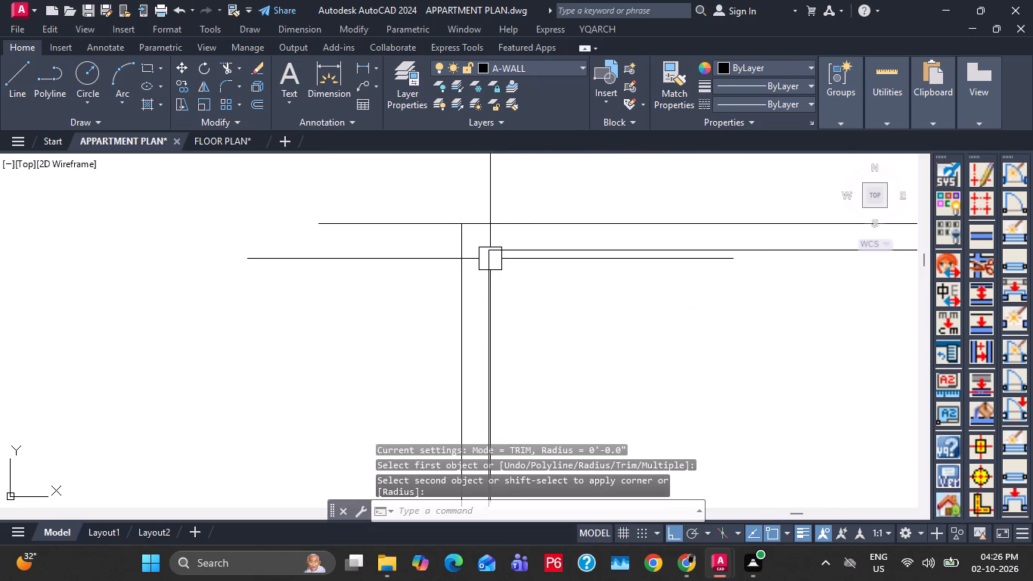
pyautogui.press('f')
pyautogui.press('space')
pyautogui.click(459, 263)
pyautogui.click(491, 227)
pyautogui.press('Escape')
pyautogui.press('Escape')
pyautogui.scroll(-2, 567, 273)
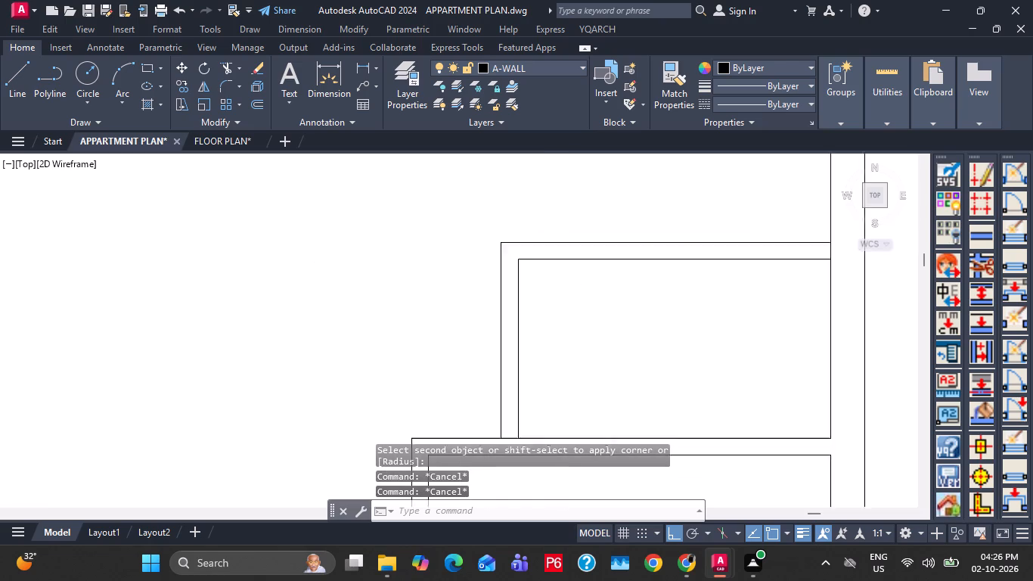
# Trim the kitchen's north wall line between the two toilet west wall lines to open their junction.
pyautogui.scroll(1, 556, 368)
pyautogui.press('t')
pyautogui.press('r')
pyautogui.press('space')
pyautogui.scroll(3, 508, 367)
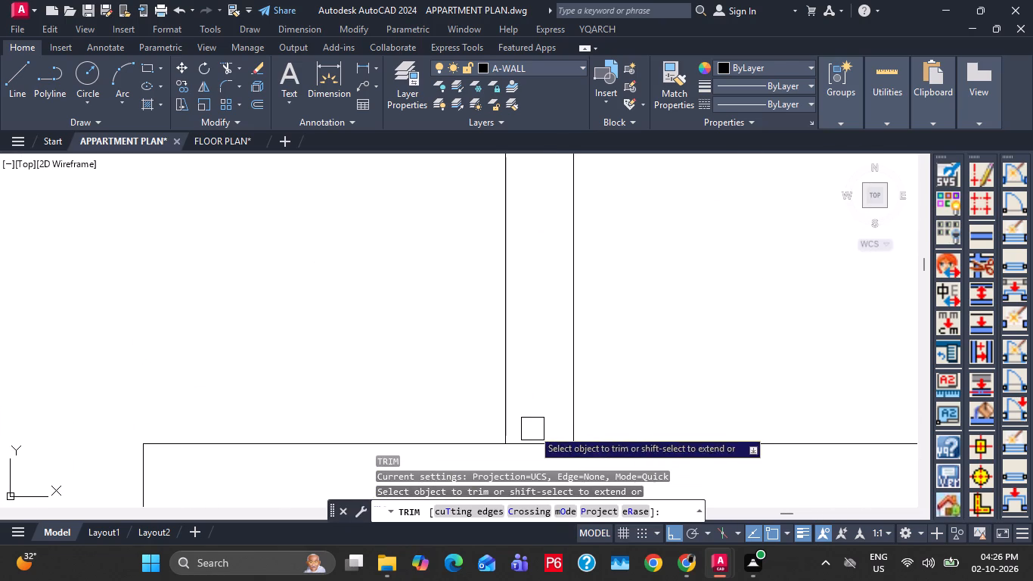
pyautogui.click(531, 439)
pyautogui.press('Escape')
pyautogui.press('Escape')
pyautogui.press('Escape')
pyautogui.press('Escape')
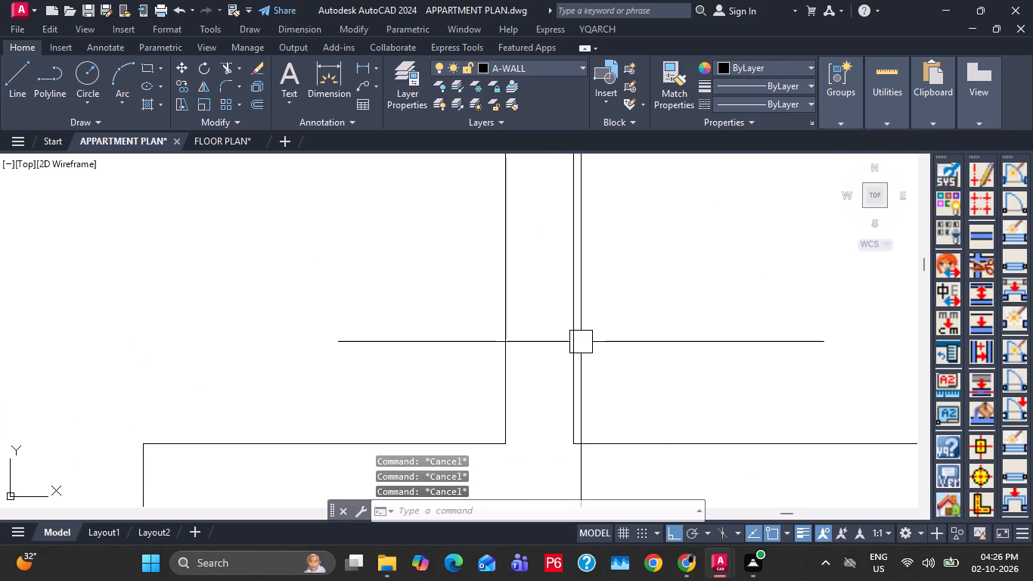
# Save the apartment plan drawing.
pyautogui.press('Escape')
pyautogui.press('Escape')
pyautogui.press('Escape')
pyautogui.hotkey('ctrl', 's')
# Draw a vertical guide line from the kitchen's northwest outer corner to just north of unit A's toilet north wall.
pyautogui.scroll(-3, 582, 342)
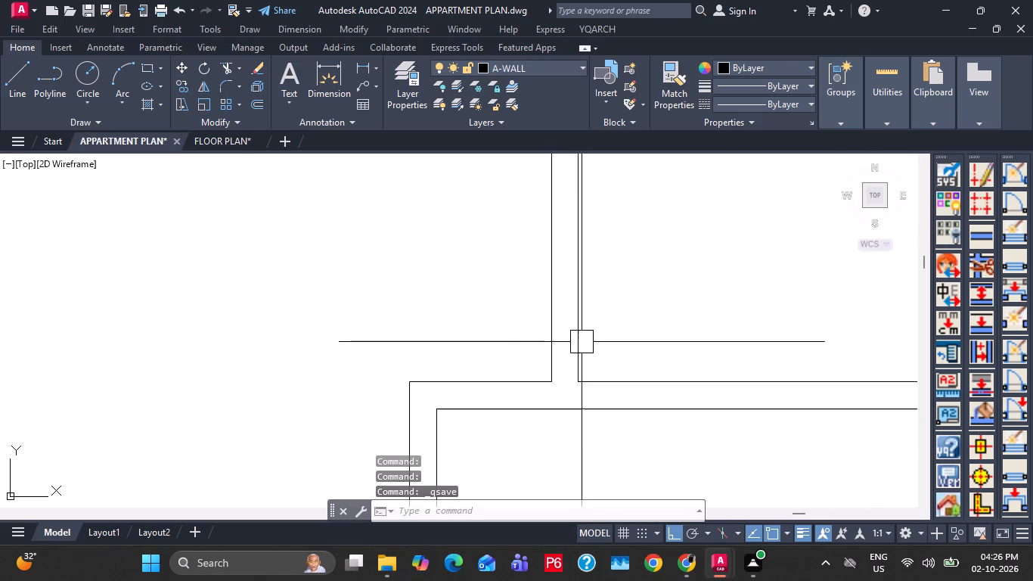
pyautogui.scroll(-2, 582, 341)
pyautogui.moveTo(557, 319); pyautogui.dragTo(622, 322, button='middle')
pyautogui.scroll(-2, 572, 323)
pyautogui.scroll(3, 332, 353)
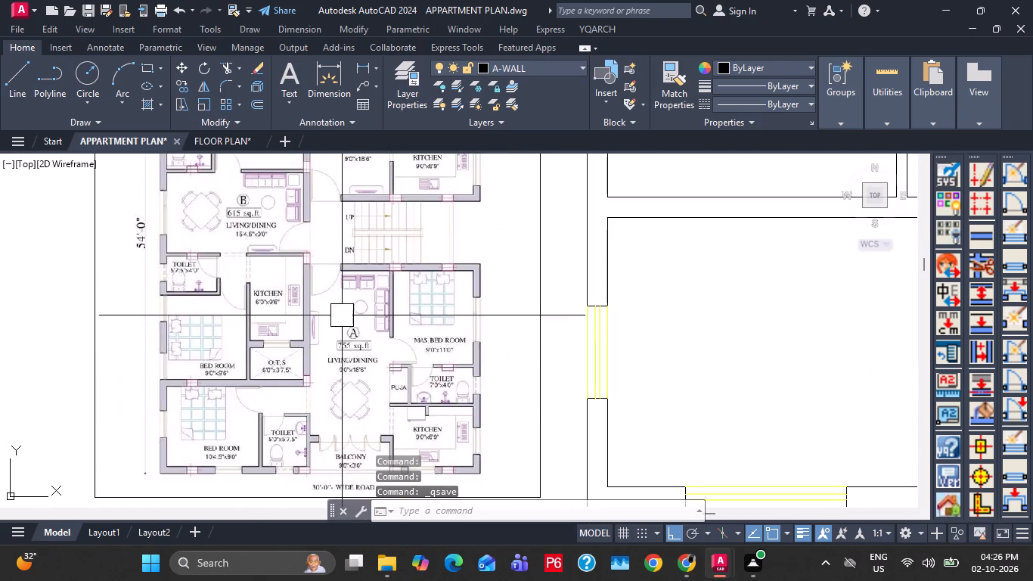
pyautogui.scroll(1, 342, 312)
pyautogui.scroll(-2, 376, 325)
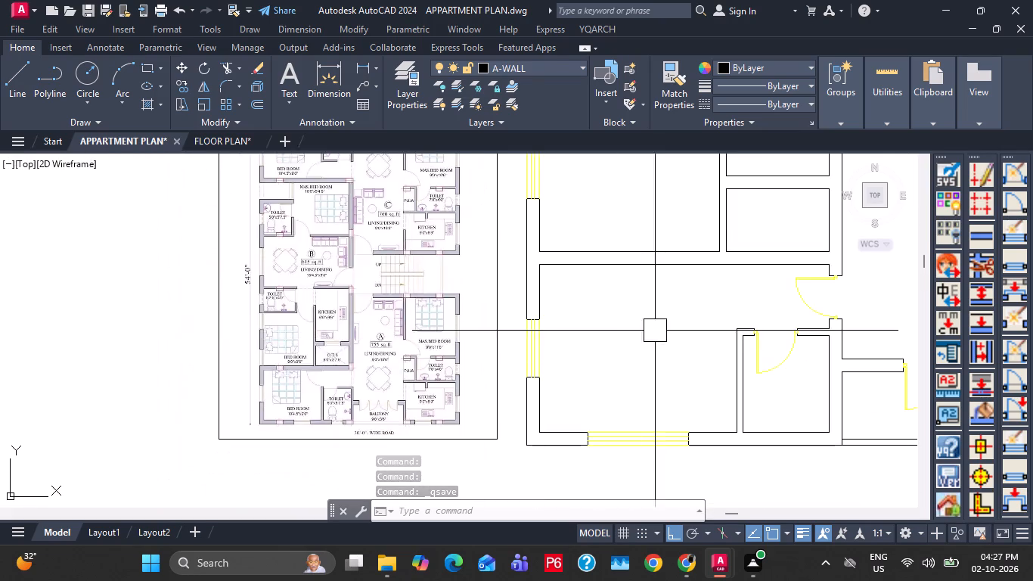
pyautogui.moveTo(653, 331); pyautogui.dragTo(330, 369, button='middle')
pyautogui.moveTo(461, 367); pyautogui.dragTo(377, 384, button='middle')
pyautogui.scroll(1, 520, 374)
pyautogui.moveTo(611, 365); pyautogui.dragTo(489, 393, button='middle')
pyautogui.press('l')
pyautogui.press('space')
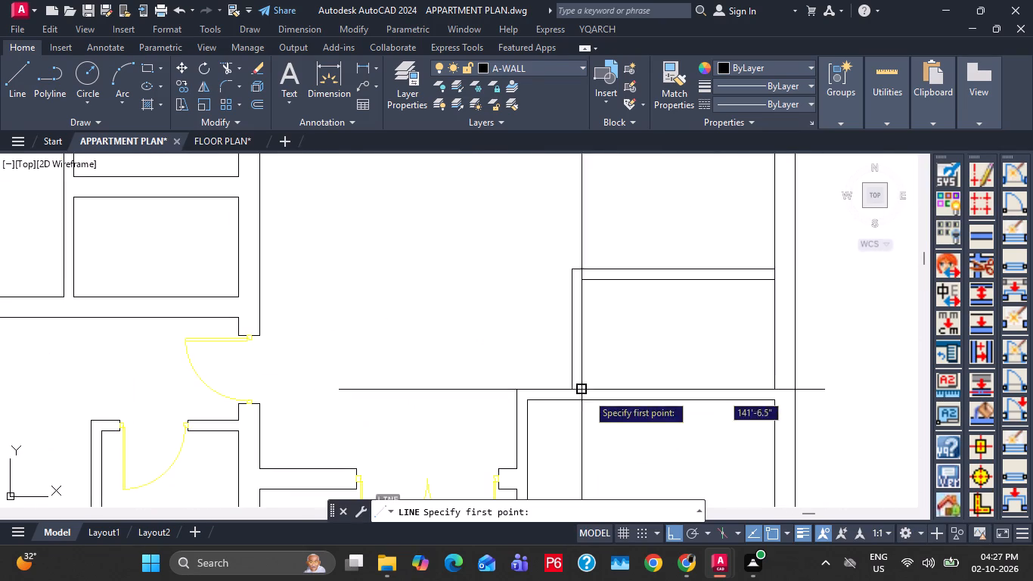
pyautogui.click(520, 390)
pyautogui.click(514, 259)
pyautogui.press('Escape')
pyautogui.press('Escape')
# Extend the toilet's two north wall lines west to the guide line and erase the guide line.
pyautogui.press('e')
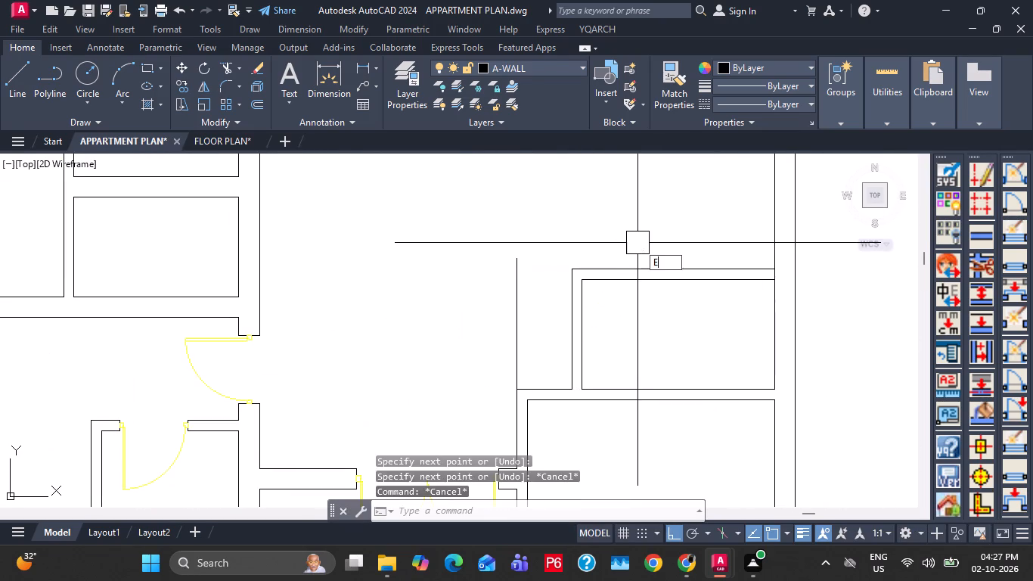
pyautogui.press('x')
pyautogui.press('space')
pyautogui.click(637, 240)
pyautogui.click(635, 304)
pyautogui.press('Escape')
pyautogui.write('EX')
pyautogui.press('space')
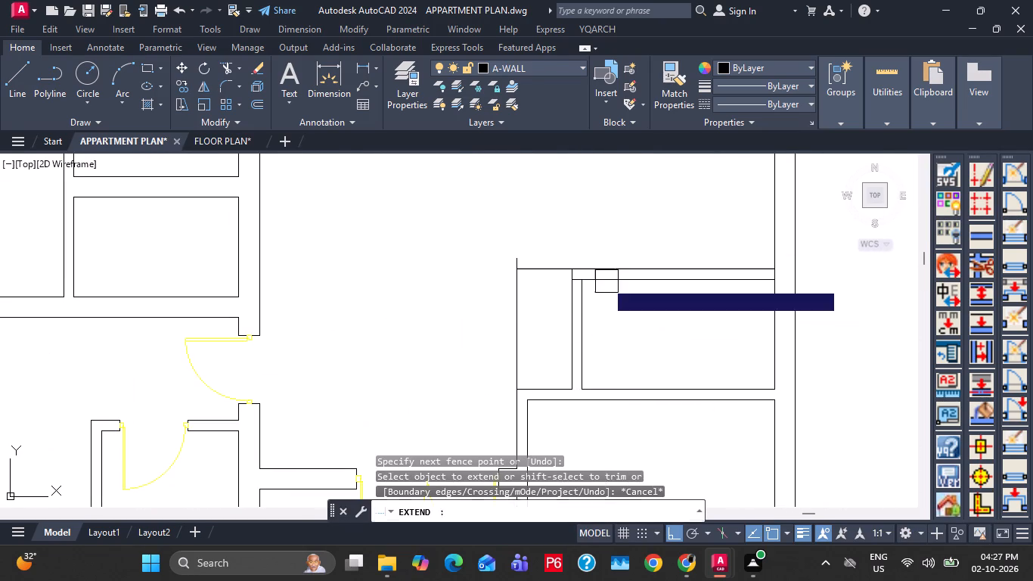
pyautogui.click(605, 282)
pyautogui.press('Escape')
pyautogui.press('Escape')
pyautogui.click(523, 315)
pyautogui.press('Delete')
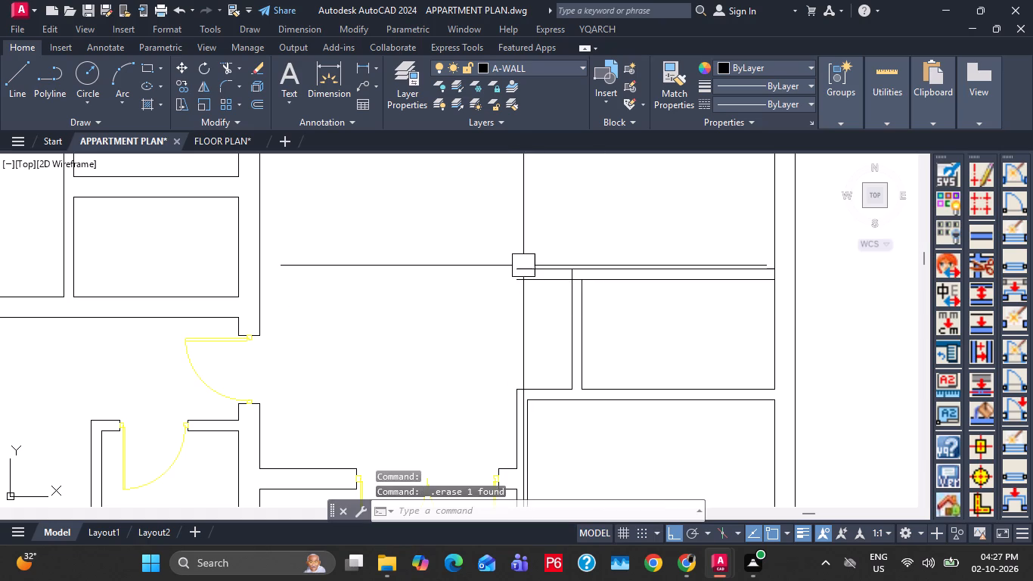
# Close the west end of the extended toilet north wall with a 4.5" line.
pyautogui.scroll(1, 523, 266)
pyautogui.write('L')
pyautogui.press('space')
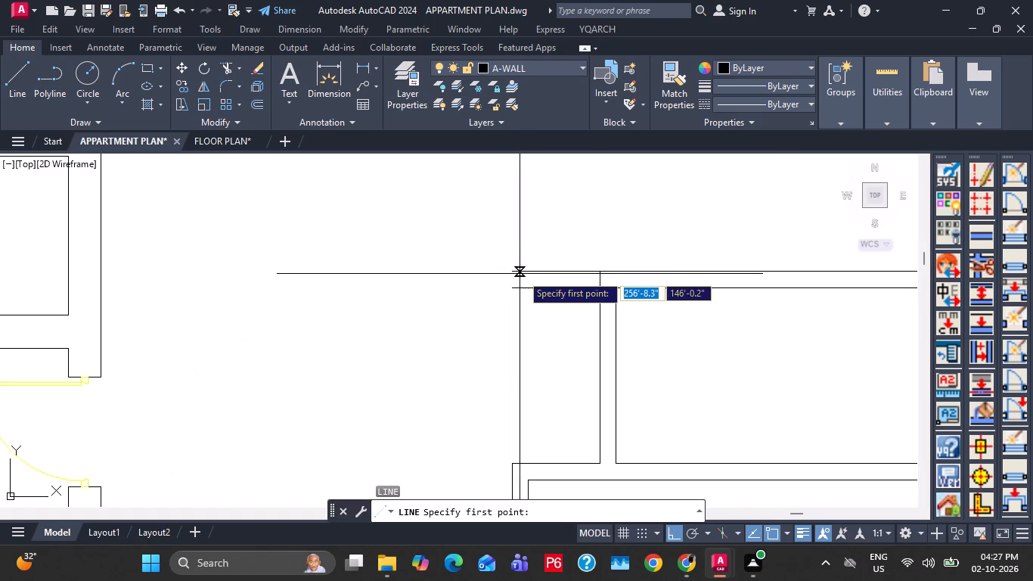
pyautogui.scroll(1, 526, 265)
pyautogui.click(506, 275)
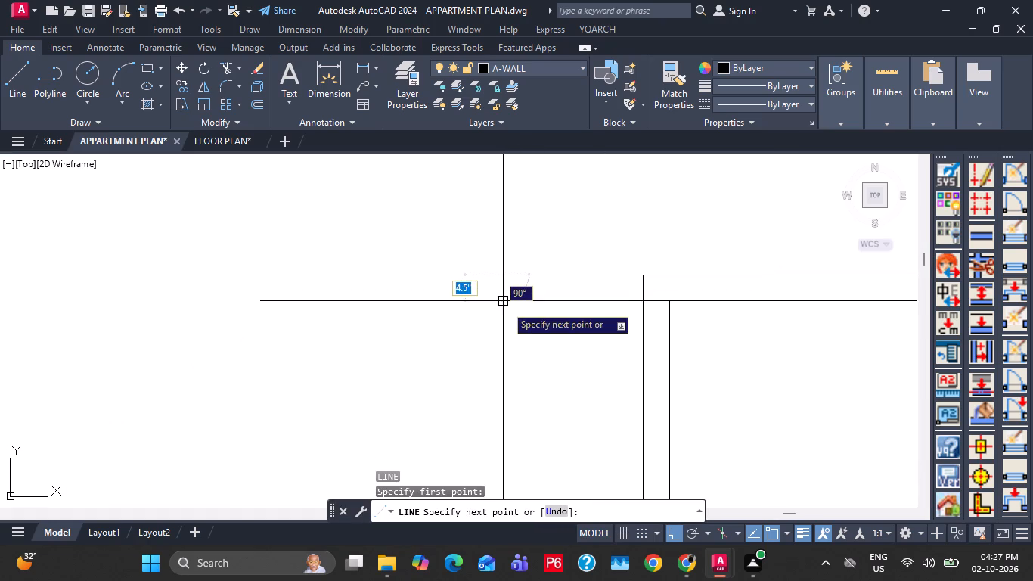
pyautogui.click(505, 305)
pyautogui.press('Escape')
pyautogui.press('Escape')
# Trim the lines crossing the junction of the toilet's west wall and the extended north wall.
pyautogui.write('TR')
pyautogui.press('space')
pyautogui.scroll(2, 656, 304)
pyautogui.click(652, 303)
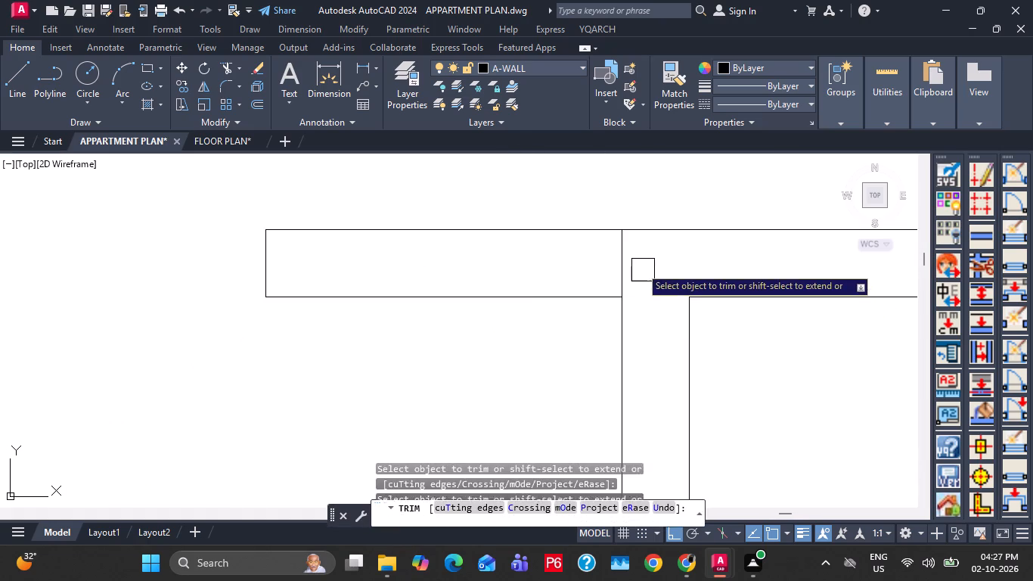
pyautogui.click(617, 263)
pyautogui.press('Escape')
# Extend the balcony north wall's upper line east to the inner line of the kitchen's west wall.
pyautogui.scroll(-5, 617, 263)
pyautogui.moveTo(606, 343); pyautogui.dragTo(612, 281, button='middle')
pyautogui.scroll(-1, 612, 280)
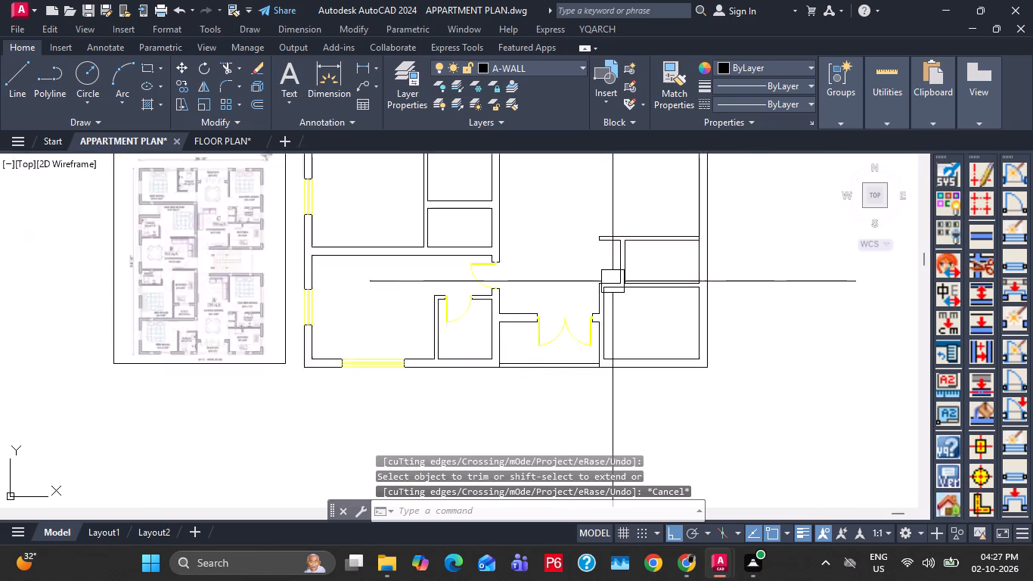
pyautogui.scroll(-1, 613, 282)
pyautogui.scroll(3, 306, 296)
pyautogui.scroll(-2, 330, 328)
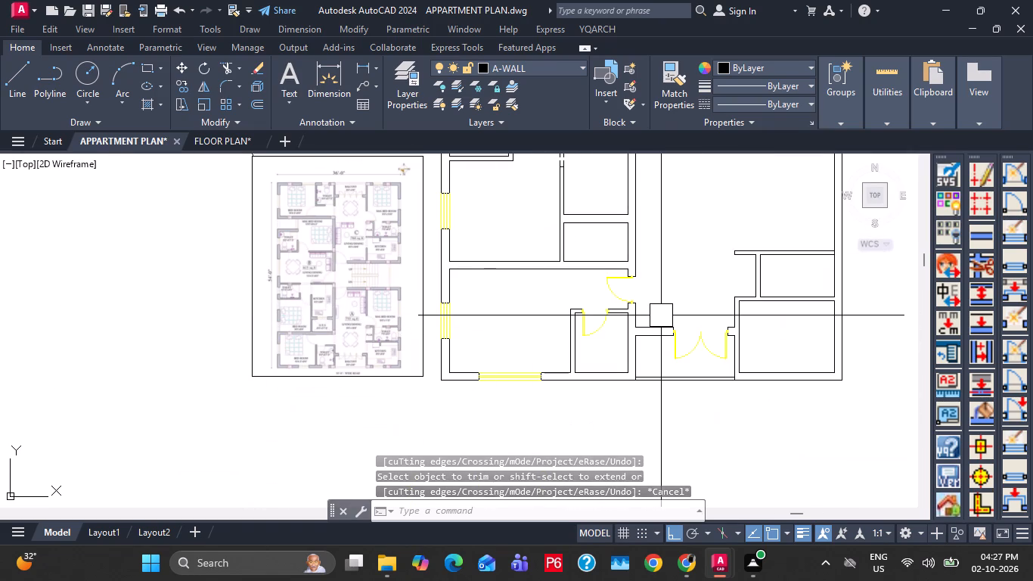
pyautogui.scroll(1, 413, 310)
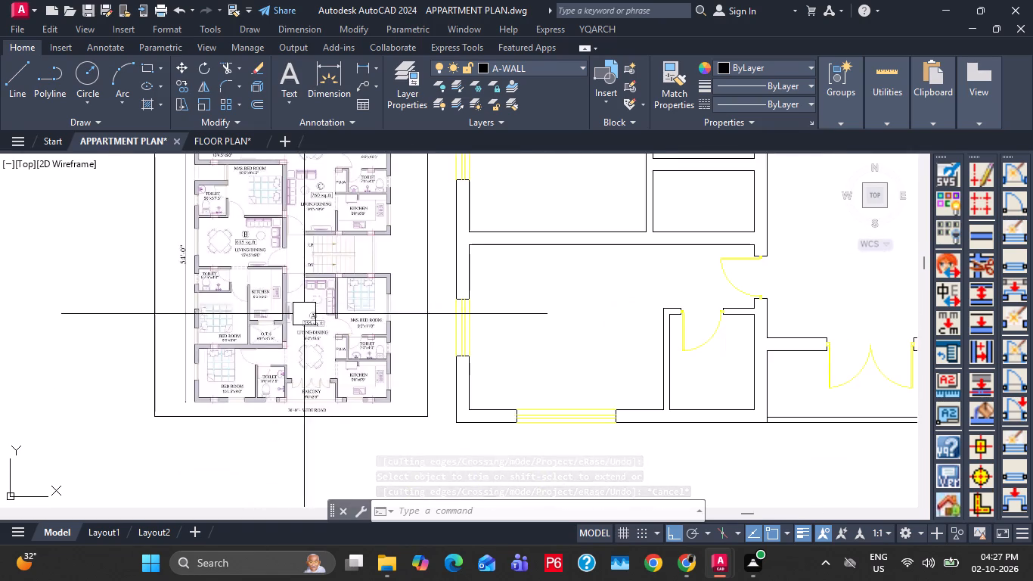
pyautogui.scroll(2, 318, 374)
pyautogui.scroll(-1, 296, 304)
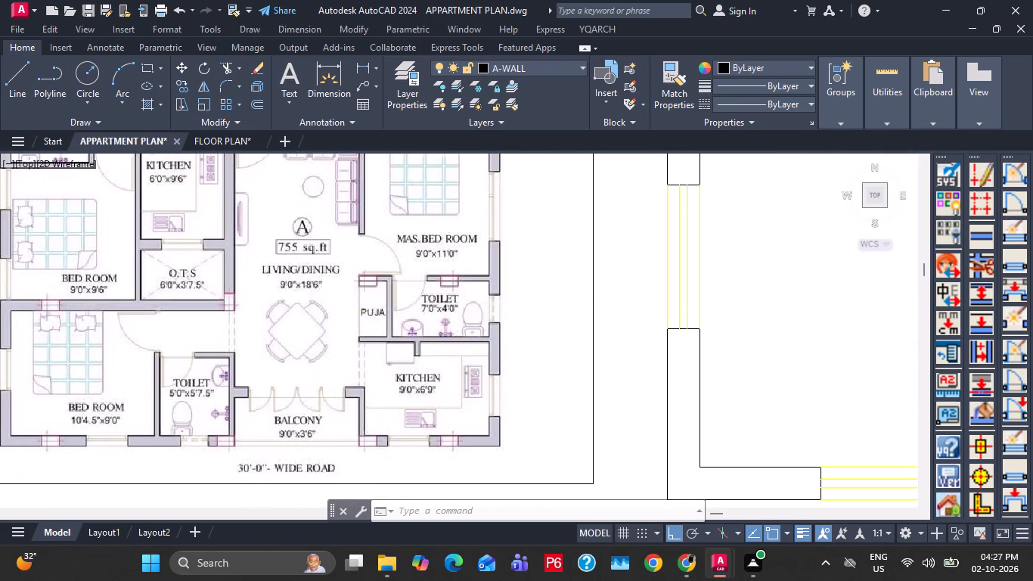
pyautogui.scroll(-1, 296, 304)
pyautogui.moveTo(633, 319); pyautogui.dragTo(355, 366, button='middle')
pyautogui.moveTo(584, 355); pyautogui.dragTo(516, 365, button='middle')
pyautogui.scroll(2, 597, 349)
pyautogui.press('Escape')
pyautogui.write('EX')
pyautogui.press('space')
pyautogui.scroll(1, 551, 368)
pyautogui.click(533, 384)
pyautogui.click(615, 208)
pyautogui.press('Escape')
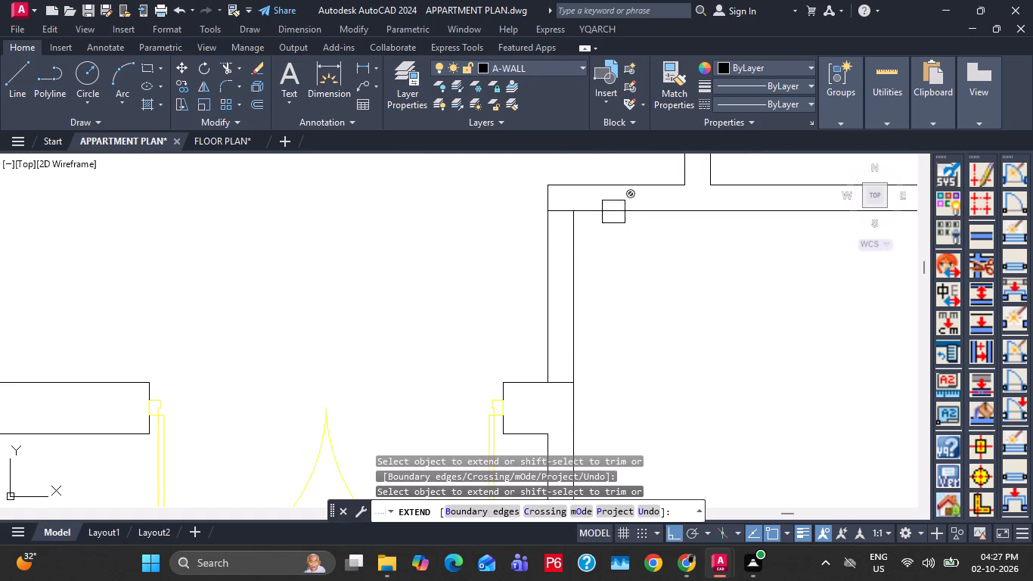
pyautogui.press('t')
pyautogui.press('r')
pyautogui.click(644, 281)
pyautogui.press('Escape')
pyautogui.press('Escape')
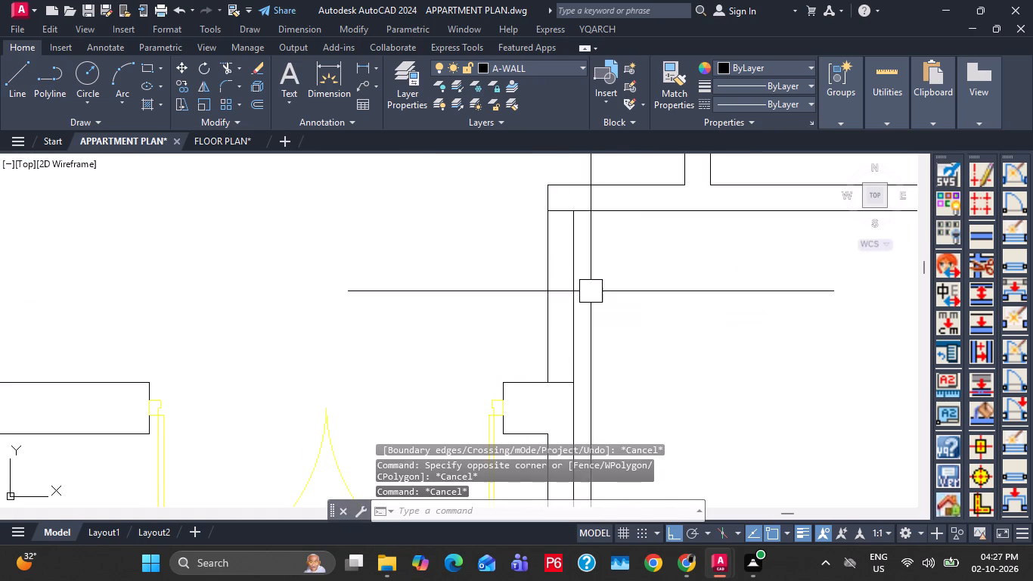
# Trim the kitchen's two west wall lines between the balcony wall and the kitchen's north wall.
pyautogui.press('t')
pyautogui.press('r')
pyautogui.press('space')
pyautogui.click(608, 294)
pyautogui.click(526, 296)
pyautogui.press('Escape')
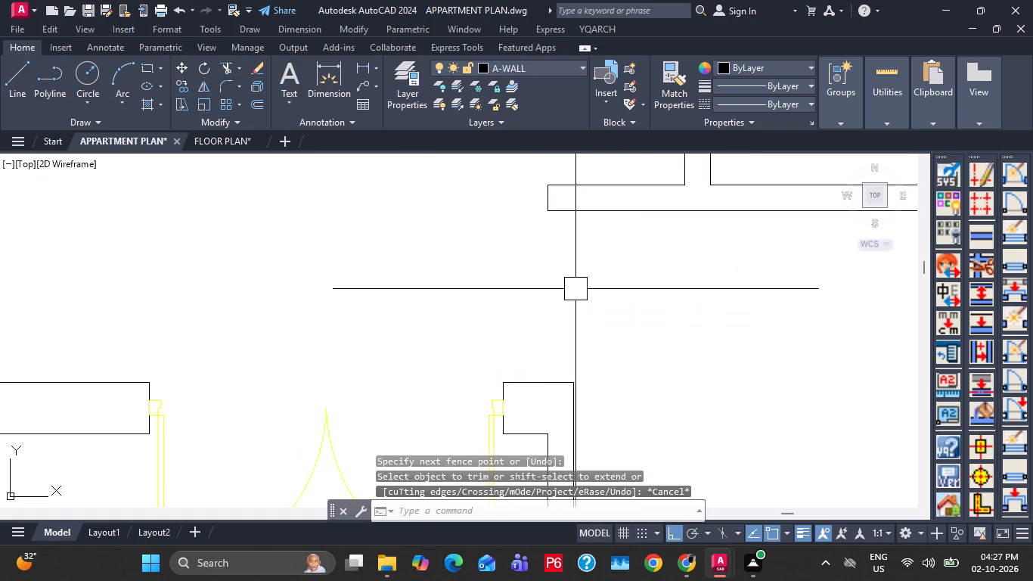
# Draw a 2'-6" vertical line across the kitchen's west opening, from the north wall down to the balcony wall.
pyautogui.press('l')
pyautogui.press('space')
pyautogui.click(551, 213)
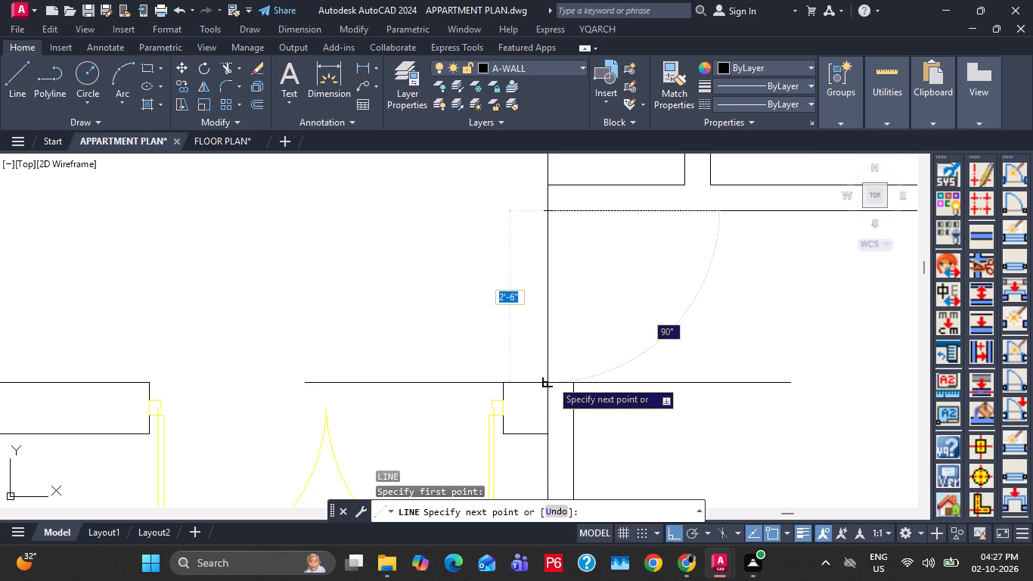
pyautogui.click(551, 380)
pyautogui.press('Escape')
pyautogui.press('Escape')
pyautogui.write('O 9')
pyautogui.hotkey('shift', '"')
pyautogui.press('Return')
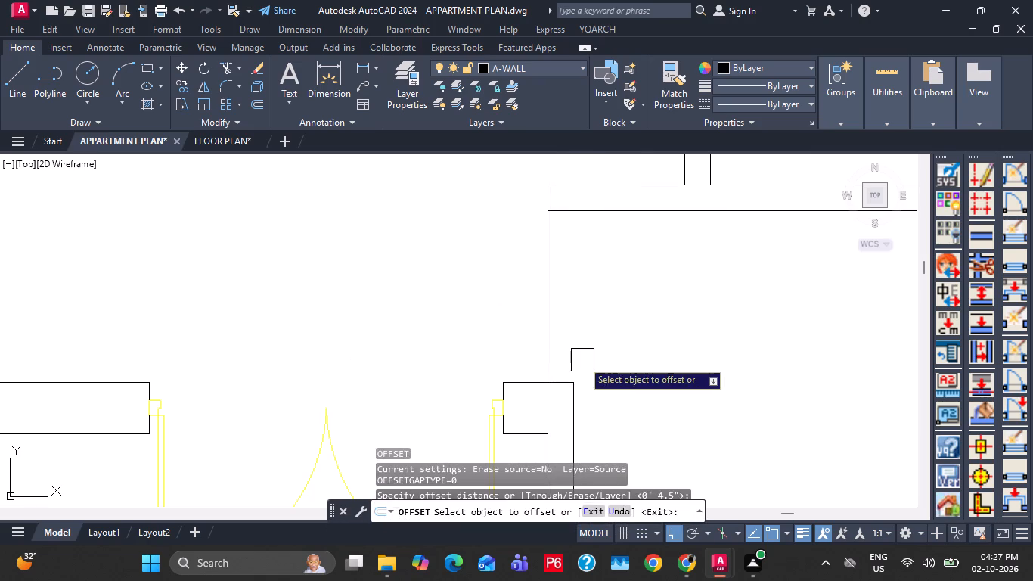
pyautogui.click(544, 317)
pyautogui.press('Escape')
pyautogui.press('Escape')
# Offset the kitchen opening line 4.5" eastward.
pyautogui.write('O 4.')
pyautogui.write('5"')
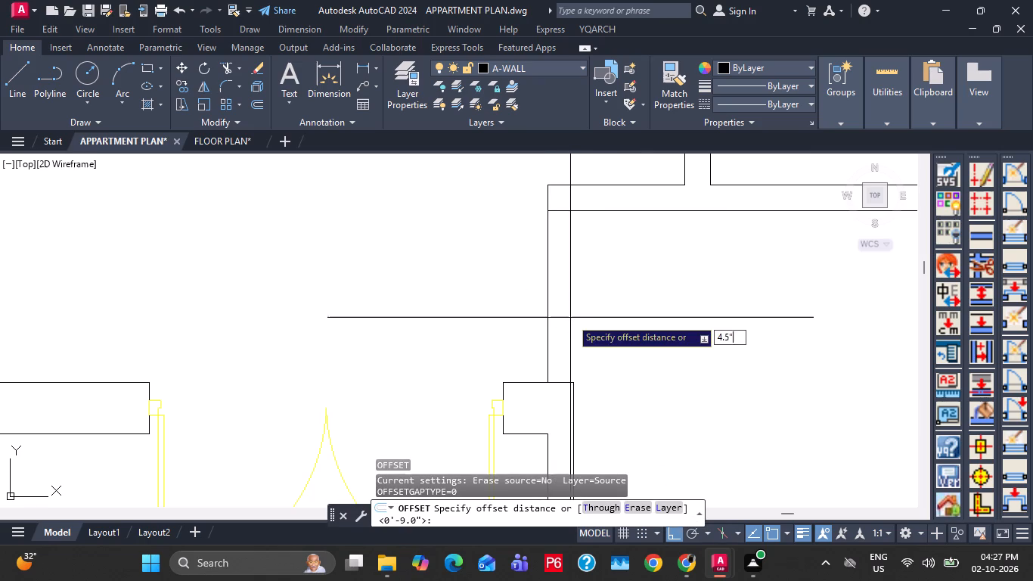
pyautogui.press('Return')
pyautogui.click(548, 309)
pyautogui.click(566, 309)
pyautogui.press('Escape')
pyautogui.press('Escape')
# Change the linetype of the two kitchen opening lines to the dashed ACAD linetype.
pyautogui.click(610, 309)
pyautogui.click(528, 309)
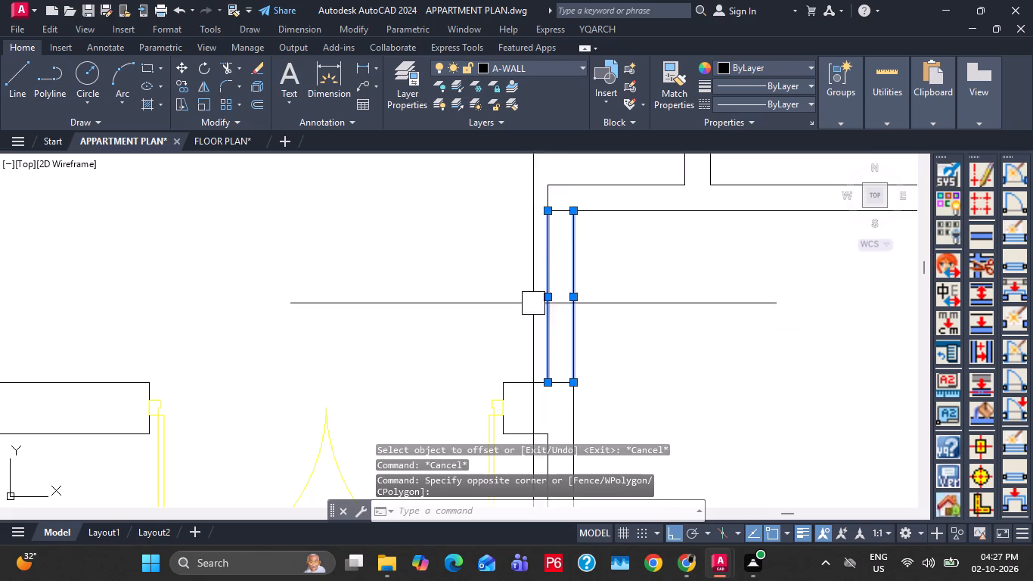
pyautogui.click(758, 106)
pyautogui.click(765, 157)
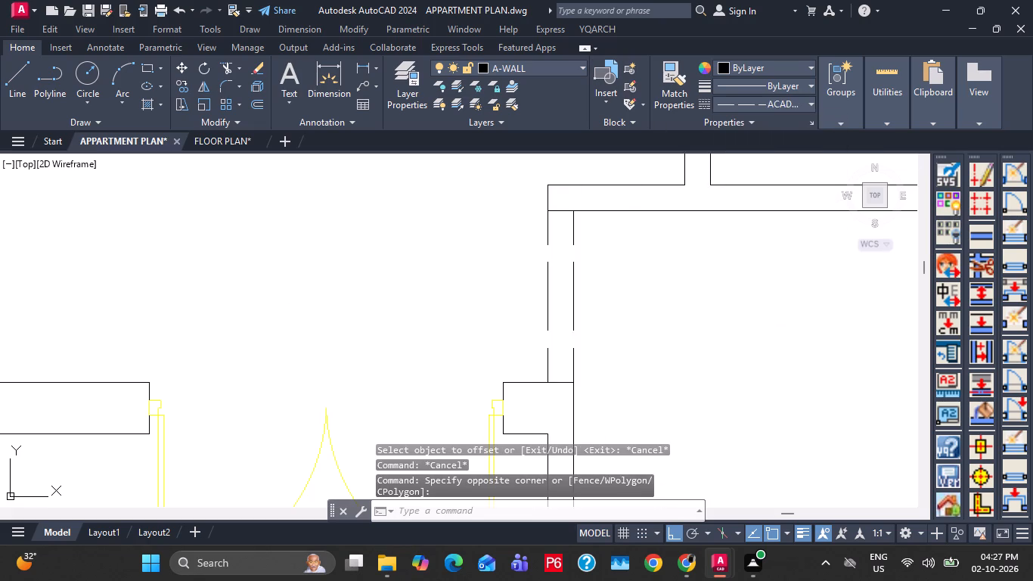
pyautogui.press('Escape')
pyautogui.press('Escape')
# Examine unit A's kitchen, puja, toilet and master bedroom layout and sizes in the reference plan.
pyautogui.scroll(-3, 640, 290)
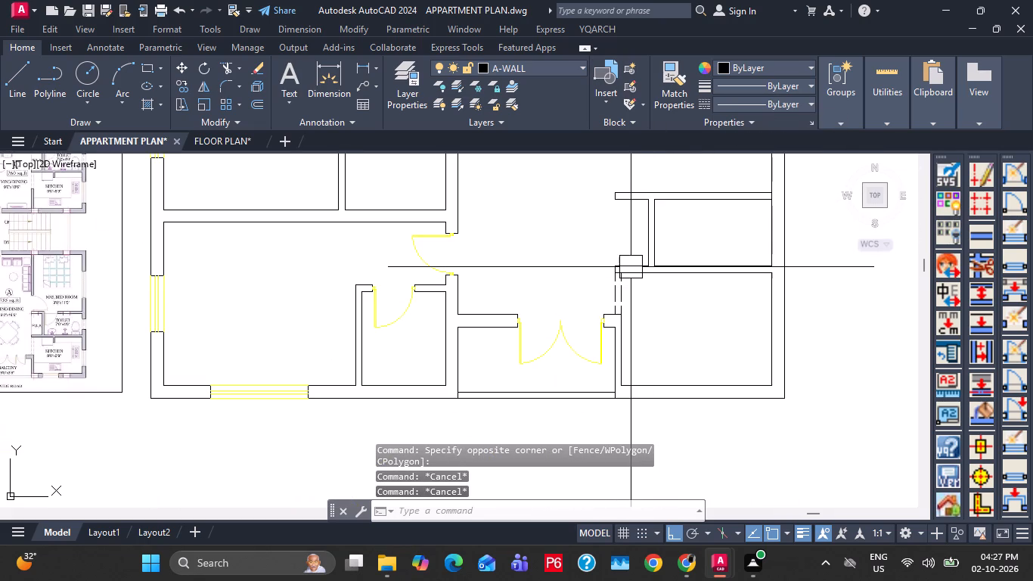
pyautogui.scroll(-2, 631, 267)
pyautogui.scroll(3, 216, 324)
pyautogui.scroll(1, 392, 334)
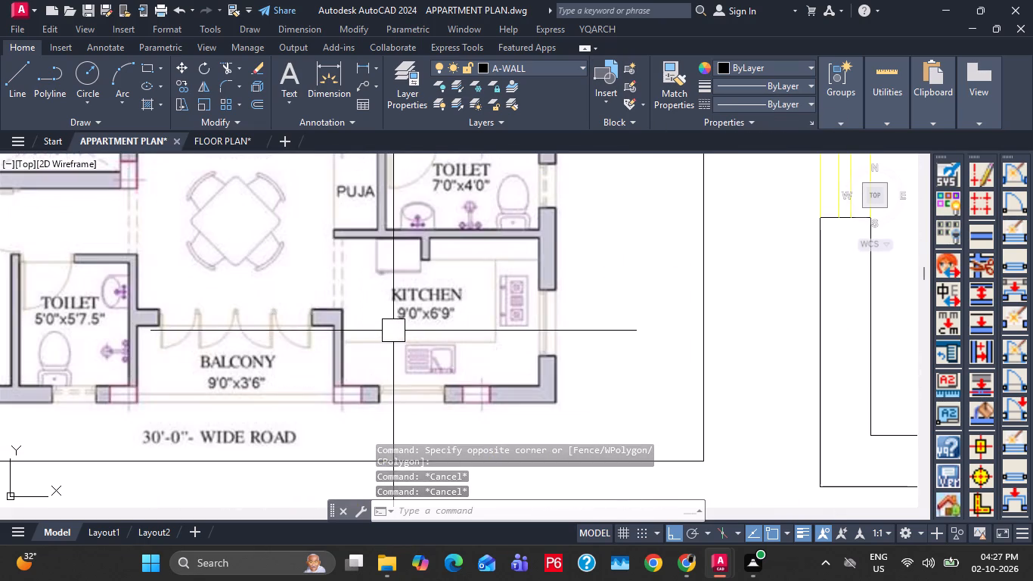
pyautogui.scroll(-1, 396, 308)
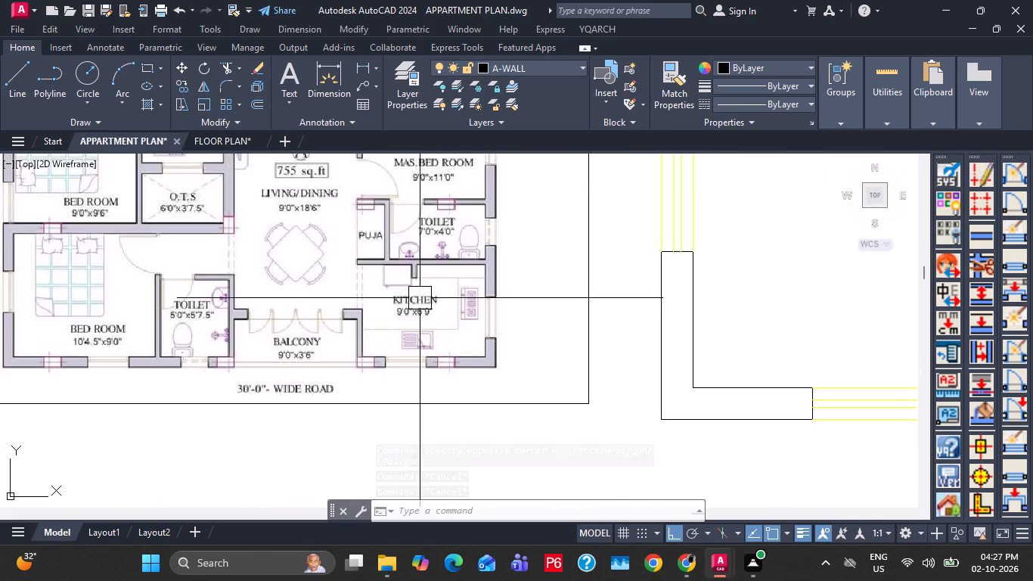
pyautogui.press('Escape')
pyautogui.press('Escape')
pyautogui.scroll(-1, 416, 300)
pyautogui.moveTo(423, 238); pyautogui.dragTo(312, 346, button='middle')
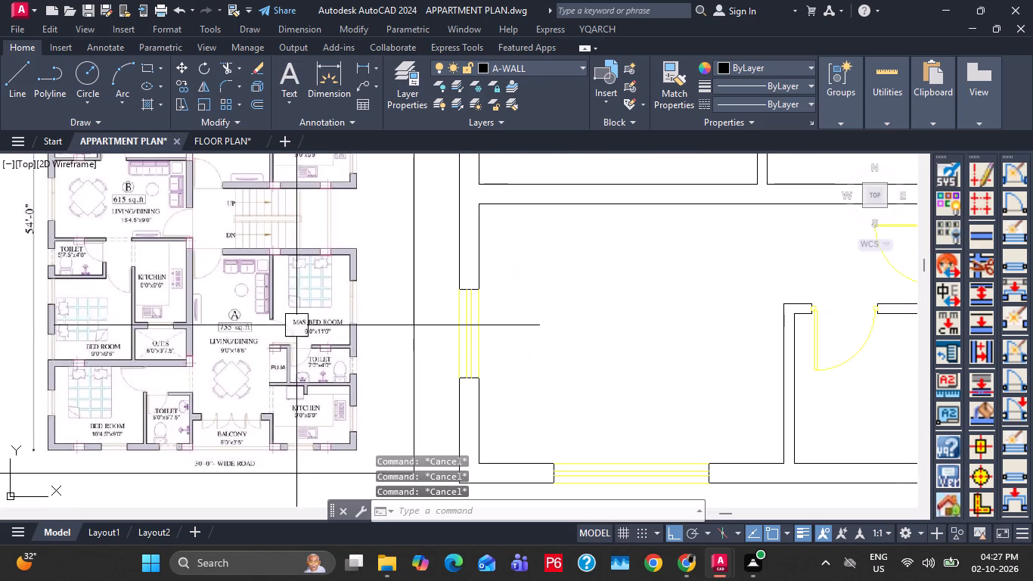
pyautogui.scroll(-1, 250, 309)
pyautogui.scroll(-1, 451, 321)
pyautogui.middleClick(433, 328)
pyautogui.scroll(2, 337, 306)
pyautogui.press('Escape')
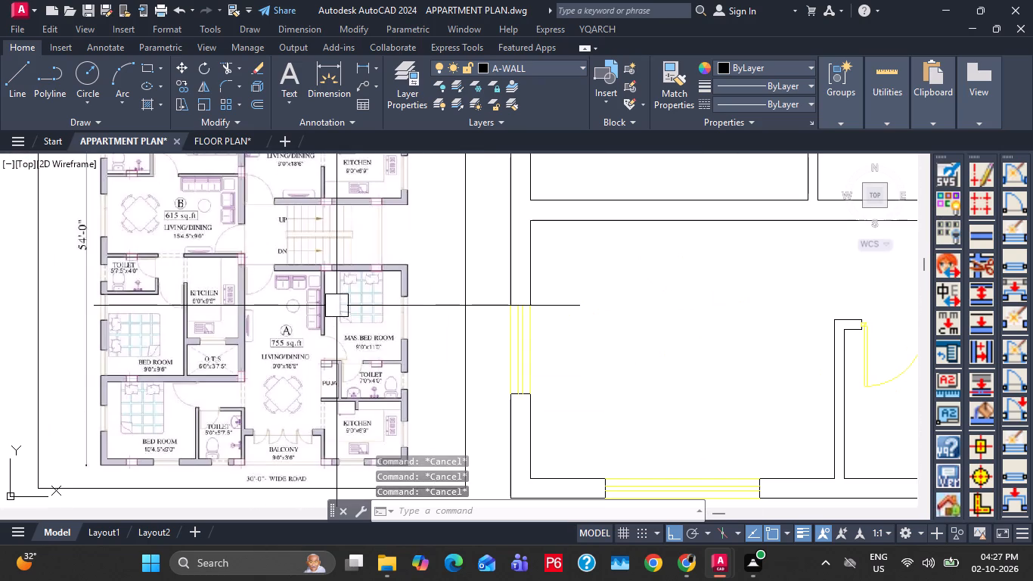
pyautogui.press('Escape')
pyautogui.scroll(2, 368, 348)
pyautogui.press('Escape')
pyautogui.scroll(-3, 360, 316)
pyautogui.press('Escape')
pyautogui.moveTo(669, 350); pyautogui.dragTo(354, 417, button='middle')
pyautogui.press('Escape')
pyautogui.press('Escape')
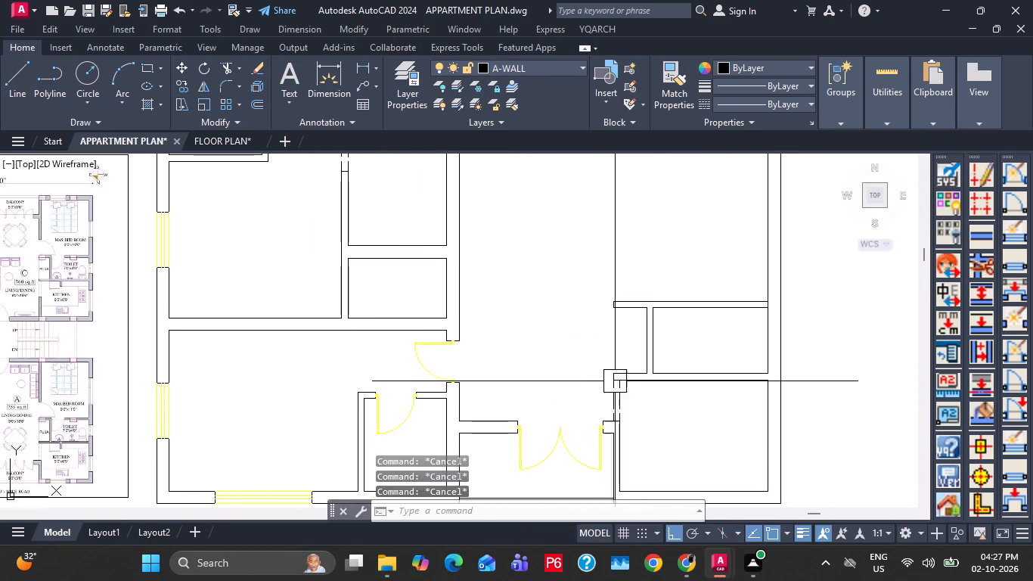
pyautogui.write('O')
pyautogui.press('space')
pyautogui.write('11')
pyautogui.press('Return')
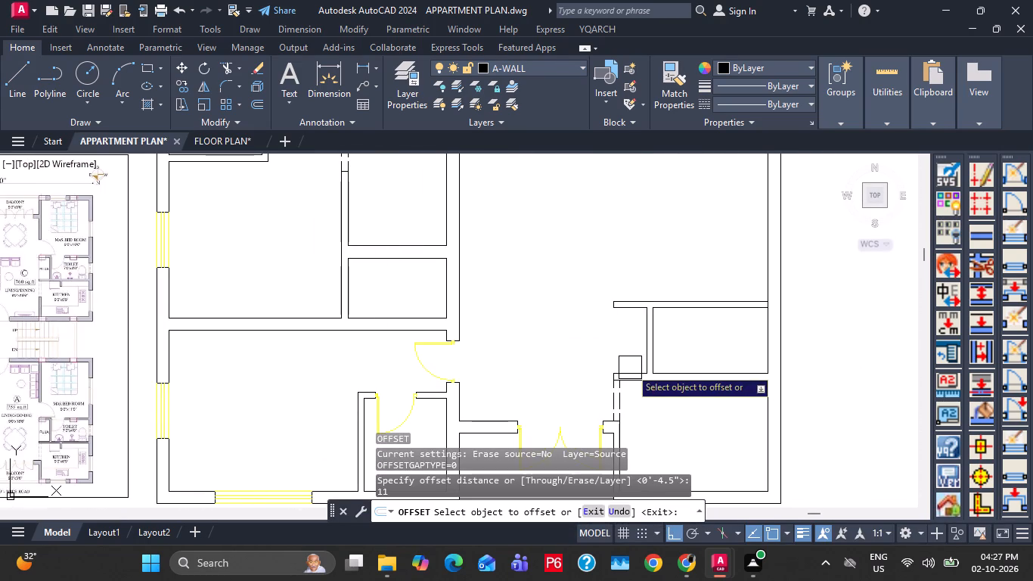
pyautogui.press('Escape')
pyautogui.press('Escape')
# Offset the outer line of the toilet's north wall 11' northward for the master bedroom's north wall.
pyautogui.write("O 11'")
pyautogui.press('Return')
pyautogui.click(669, 291)
pyautogui.click(668, 244)
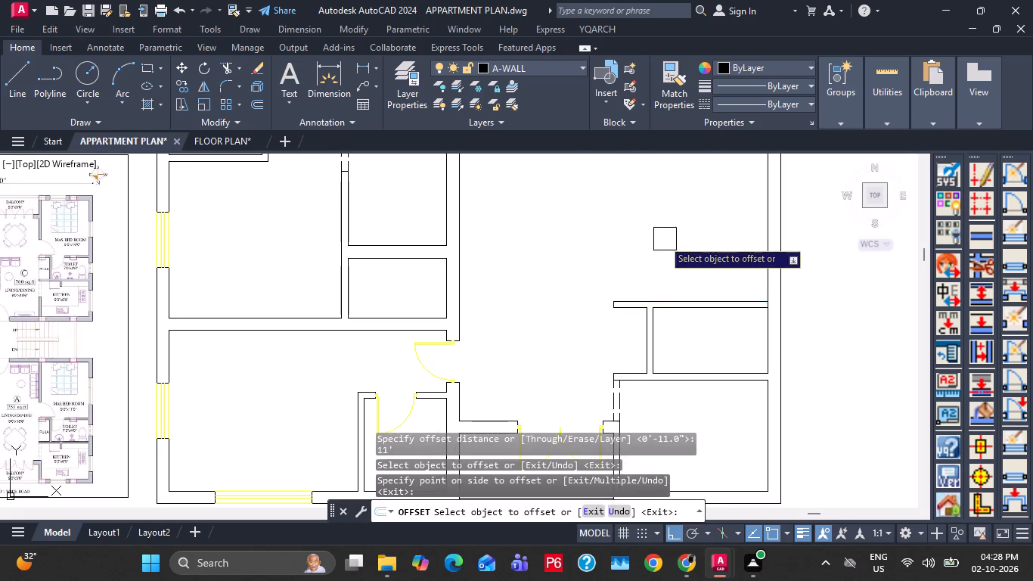
# Offset the master bedroom's new north wall line 9" northward for the wall thickness.
pyautogui.scroll(-2, 658, 244)
pyautogui.moveTo(689, 194); pyautogui.dragTo(696, 312, button='middle')
pyautogui.moveTo(631, 347); pyautogui.dragTo(675, 263, button='middle')
pyautogui.scroll(2, 273, 418)
pyautogui.scroll(2, 765, 245)
pyautogui.moveTo(776, 270); pyautogui.dragTo(464, 374, button='middle')
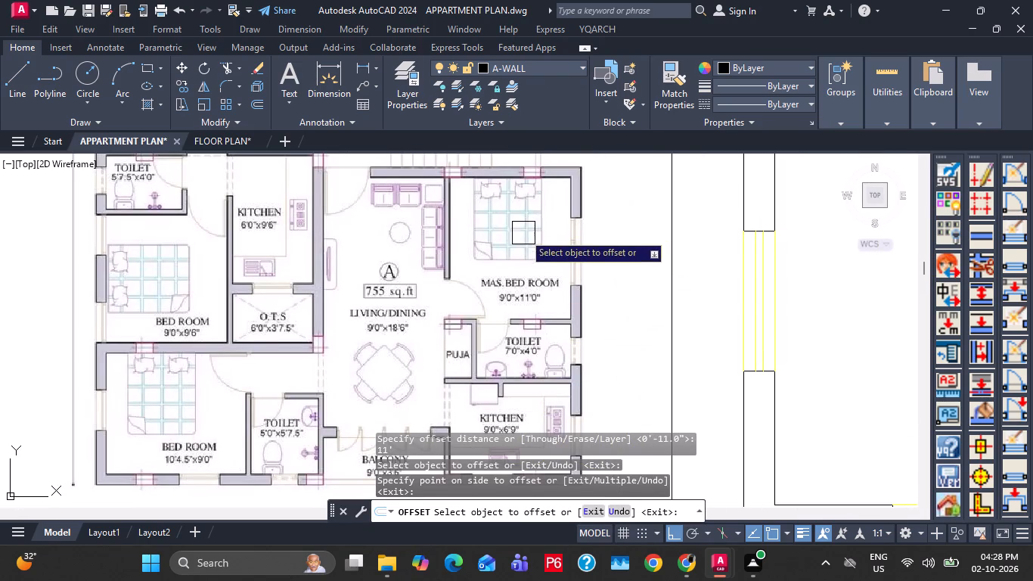
pyautogui.scroll(-2, 538, 222)
pyautogui.moveTo(636, 223); pyautogui.dragTo(182, 403, button='middle')
pyautogui.scroll(-1, 695, 328)
pyautogui.moveTo(691, 287); pyautogui.dragTo(678, 368, button='middle')
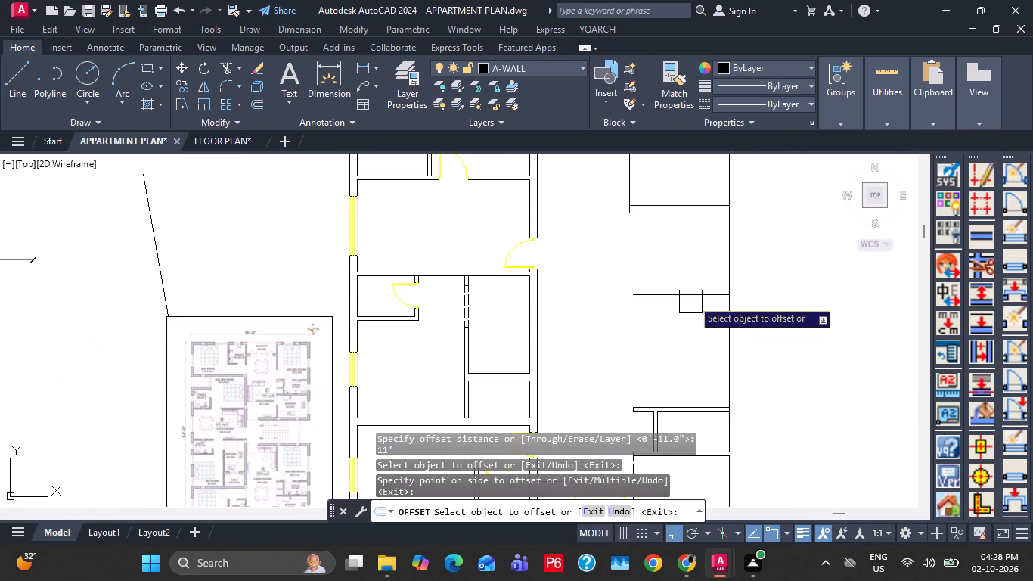
pyautogui.click(695, 272)
pyautogui.click(690, 280)
pyautogui.click(684, 277)
pyautogui.click(678, 302)
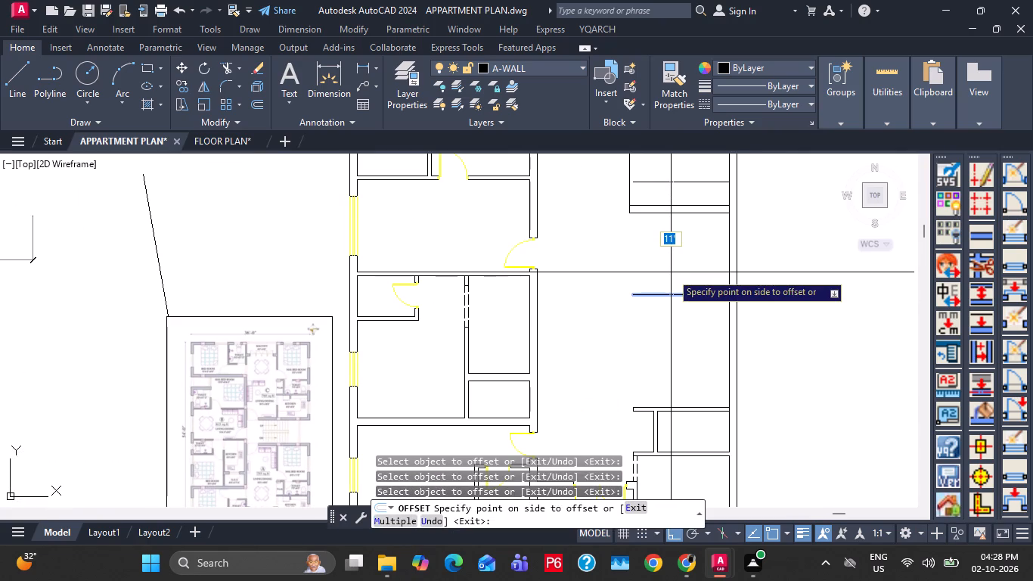
pyautogui.press('9')
pyautogui.press('Return')
pyautogui.scroll(-2, 557, 290)
pyautogui.press('Escape')
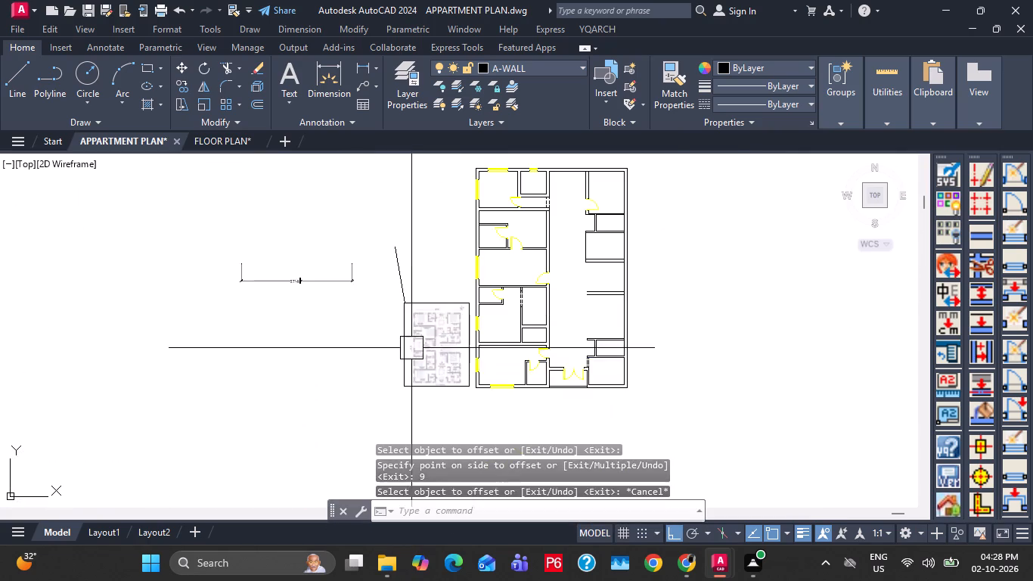
pyautogui.press('Escape')
# Offset the inner line of the east exterior wall 9' westward for unit A's master bedroom width.
pyautogui.scroll(4, 410, 348)
pyautogui.moveTo(593, 393); pyautogui.dragTo(534, 287, button='middle')
pyautogui.scroll(2, 501, 345)
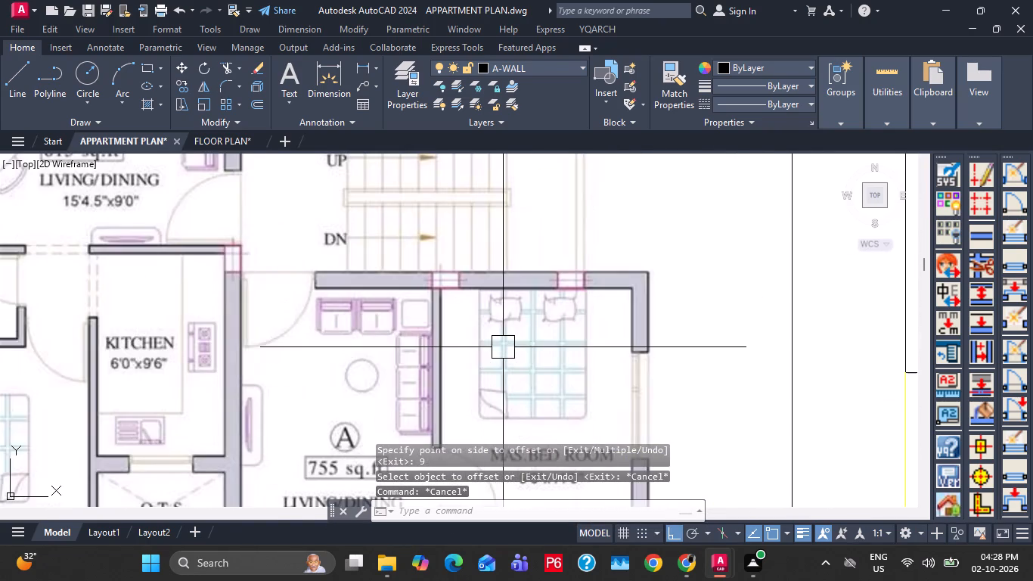
pyautogui.scroll(-1, 506, 346)
pyautogui.moveTo(542, 404); pyautogui.dragTo(470, 353, button='middle')
pyautogui.scroll(-3, 473, 351)
pyautogui.moveTo(718, 300); pyautogui.dragTo(410, 381, button='middle')
pyautogui.press('Escape')
pyautogui.press('Escape')
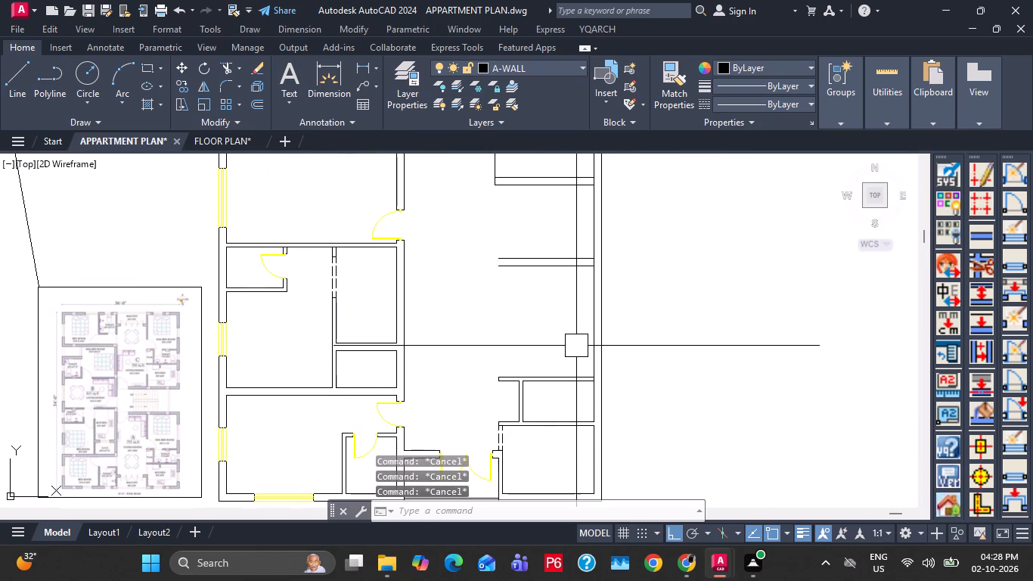
pyautogui.write("O 9'")
pyautogui.press('Return')
pyautogui.click(583, 334)
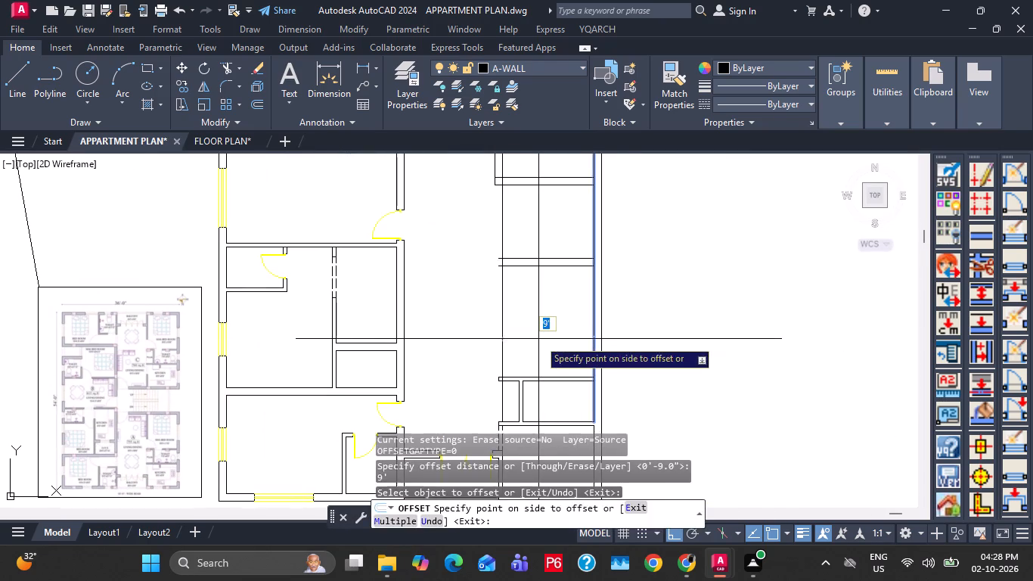
pyautogui.click(538, 339)
# Offset the master bedroom's new west wall line 9" westward for the wall thickness.
pyautogui.click(506, 321)
pyautogui.write('9"')
pyautogui.press('Return')
pyautogui.scroll(2, 489, 256)
pyautogui.press('Escape')
pyautogui.press('Escape')
# Fillet the inner and outer wall lines at the master bedroom's northwest corner with zero radius.
pyautogui.write('F')
pyautogui.press('space')
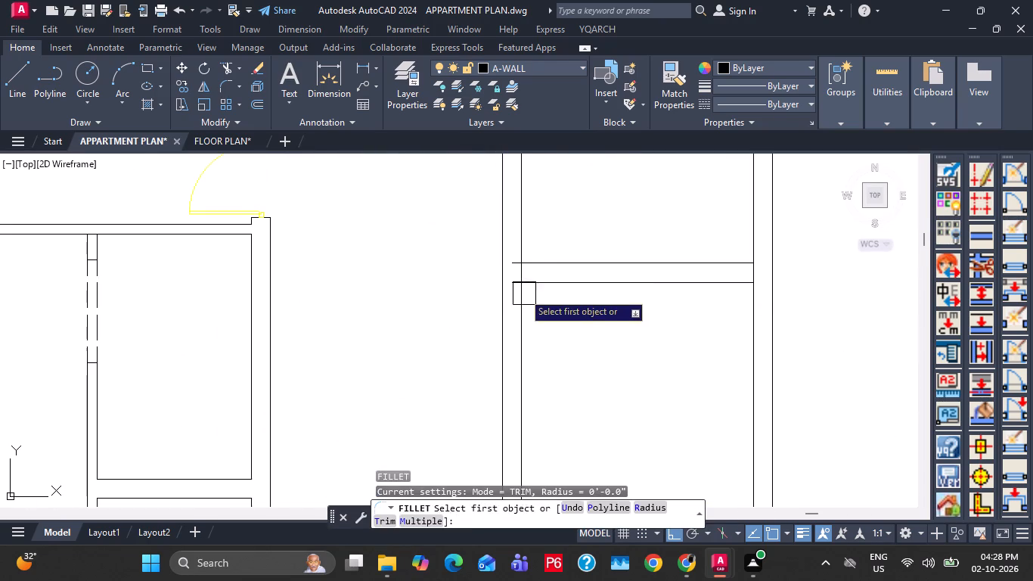
pyautogui.scroll(2, 520, 290)
pyautogui.click(518, 293)
pyautogui.click(547, 278)
pyautogui.press('f')
pyautogui.press('space')
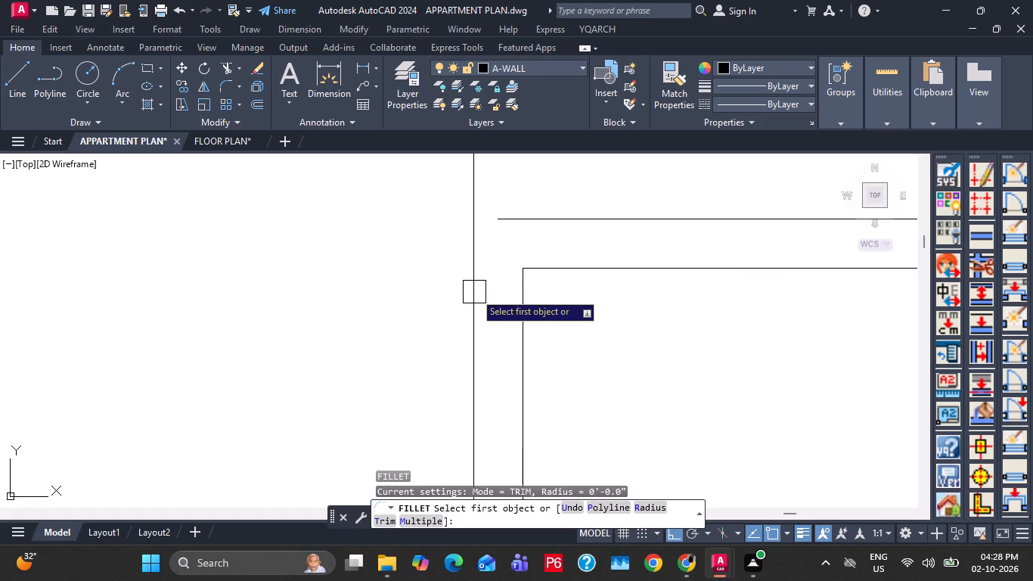
pyautogui.click(494, 269)
pyautogui.click(504, 255)
pyautogui.click(464, 269)
pyautogui.click(526, 225)
pyautogui.scroll(-3, 540, 242)
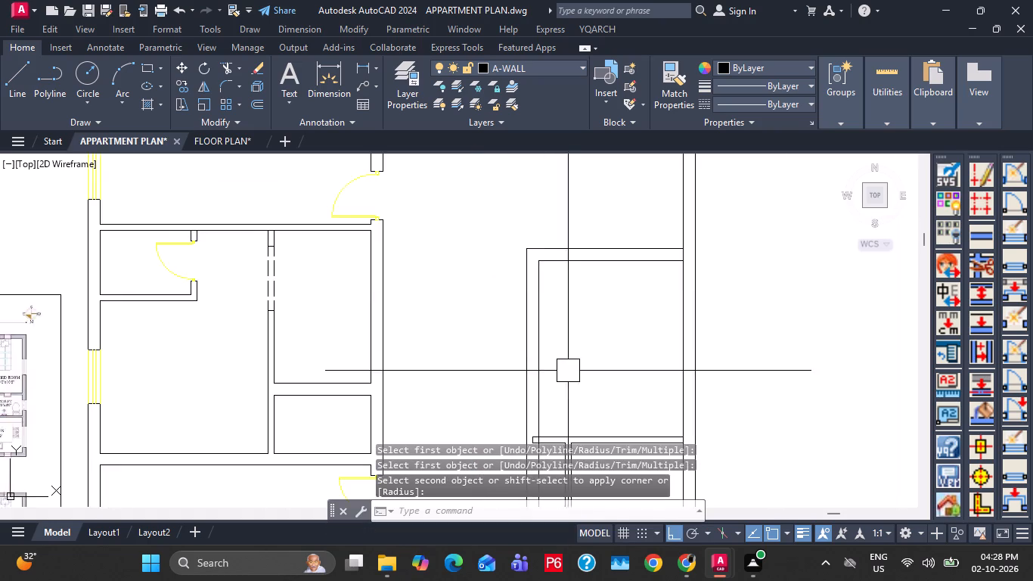
# Fillet the inner line of the master bedroom's west wall with the upper line of the toilet's north wall.
pyautogui.moveTo(572, 383); pyautogui.dragTo(572, 278, button='middle')
pyautogui.scroll(3, 538, 326)
pyautogui.moveTo(585, 338); pyautogui.dragTo(520, 416, button='middle')
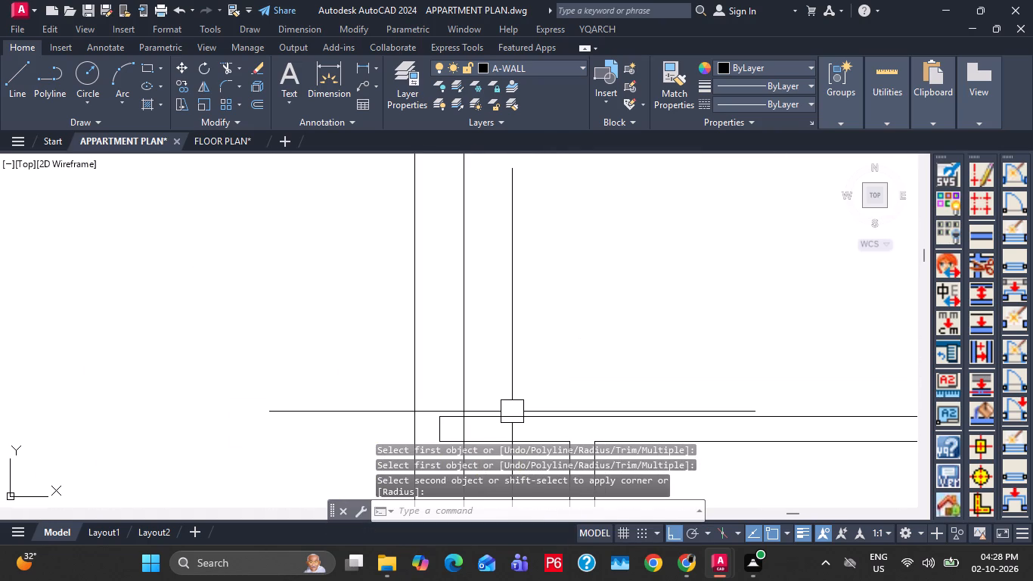
pyautogui.press('f')
pyautogui.press('space')
pyautogui.click(507, 410)
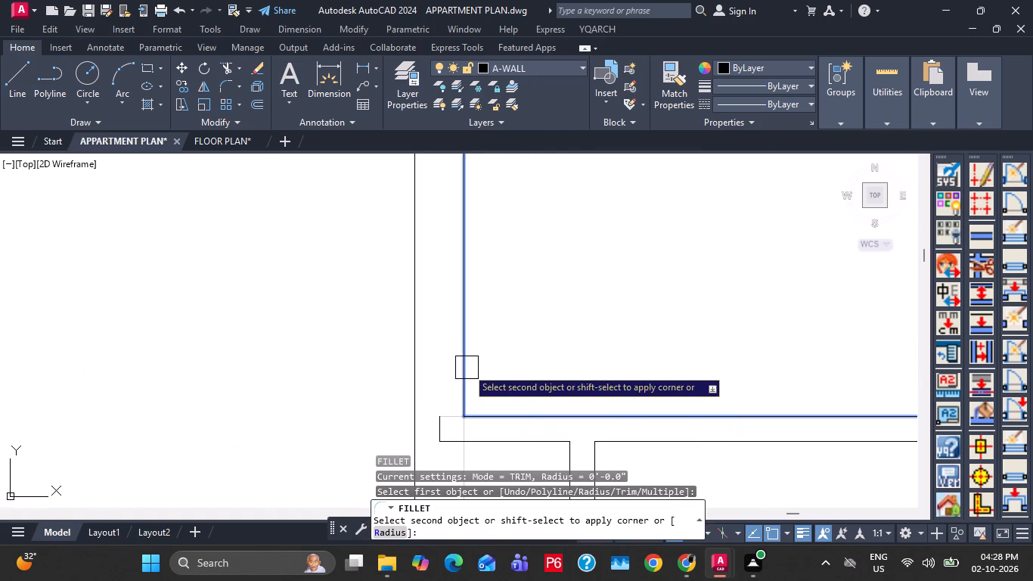
pyautogui.click(467, 368)
pyautogui.press('Escape')
pyautogui.press('Escape')
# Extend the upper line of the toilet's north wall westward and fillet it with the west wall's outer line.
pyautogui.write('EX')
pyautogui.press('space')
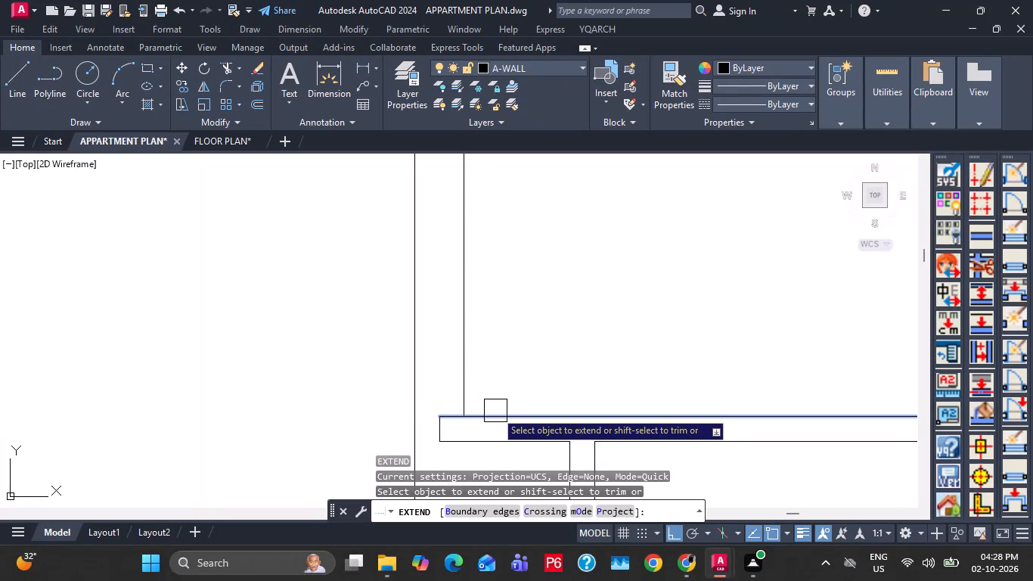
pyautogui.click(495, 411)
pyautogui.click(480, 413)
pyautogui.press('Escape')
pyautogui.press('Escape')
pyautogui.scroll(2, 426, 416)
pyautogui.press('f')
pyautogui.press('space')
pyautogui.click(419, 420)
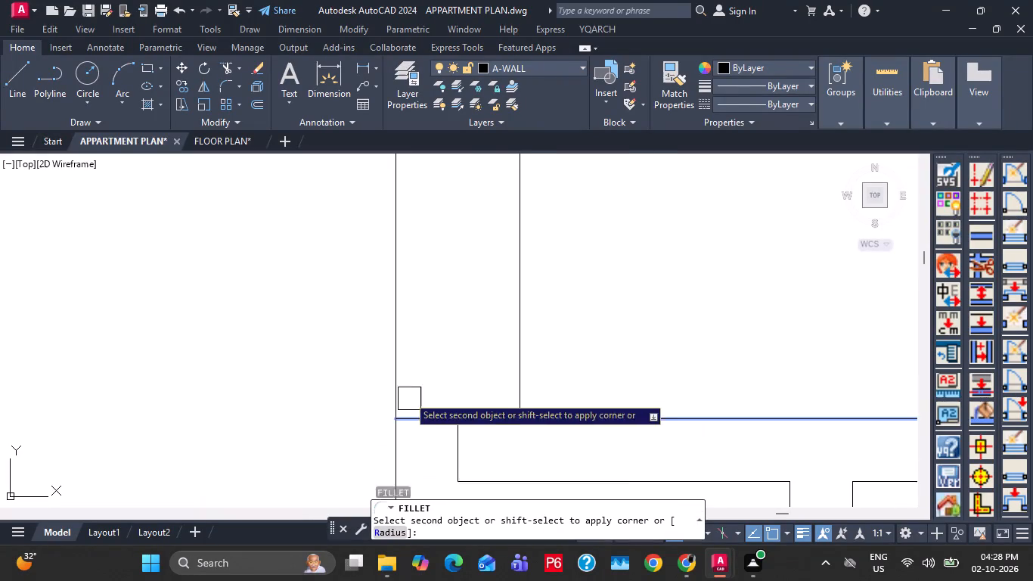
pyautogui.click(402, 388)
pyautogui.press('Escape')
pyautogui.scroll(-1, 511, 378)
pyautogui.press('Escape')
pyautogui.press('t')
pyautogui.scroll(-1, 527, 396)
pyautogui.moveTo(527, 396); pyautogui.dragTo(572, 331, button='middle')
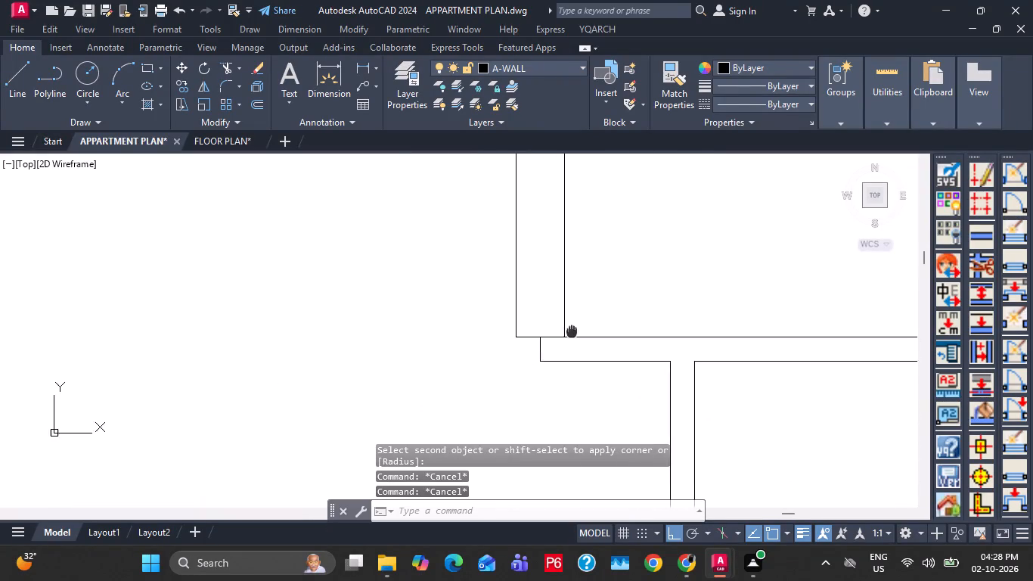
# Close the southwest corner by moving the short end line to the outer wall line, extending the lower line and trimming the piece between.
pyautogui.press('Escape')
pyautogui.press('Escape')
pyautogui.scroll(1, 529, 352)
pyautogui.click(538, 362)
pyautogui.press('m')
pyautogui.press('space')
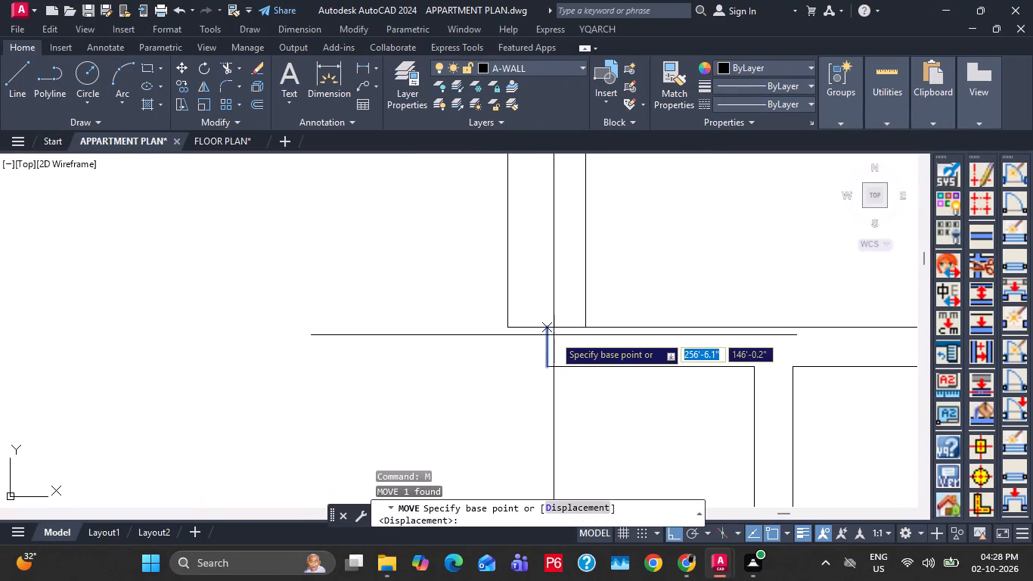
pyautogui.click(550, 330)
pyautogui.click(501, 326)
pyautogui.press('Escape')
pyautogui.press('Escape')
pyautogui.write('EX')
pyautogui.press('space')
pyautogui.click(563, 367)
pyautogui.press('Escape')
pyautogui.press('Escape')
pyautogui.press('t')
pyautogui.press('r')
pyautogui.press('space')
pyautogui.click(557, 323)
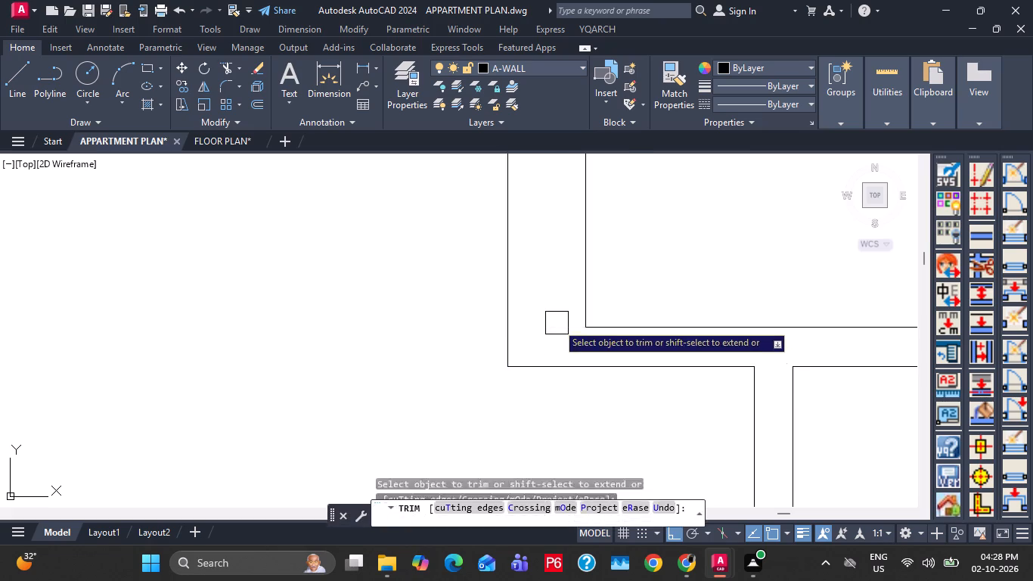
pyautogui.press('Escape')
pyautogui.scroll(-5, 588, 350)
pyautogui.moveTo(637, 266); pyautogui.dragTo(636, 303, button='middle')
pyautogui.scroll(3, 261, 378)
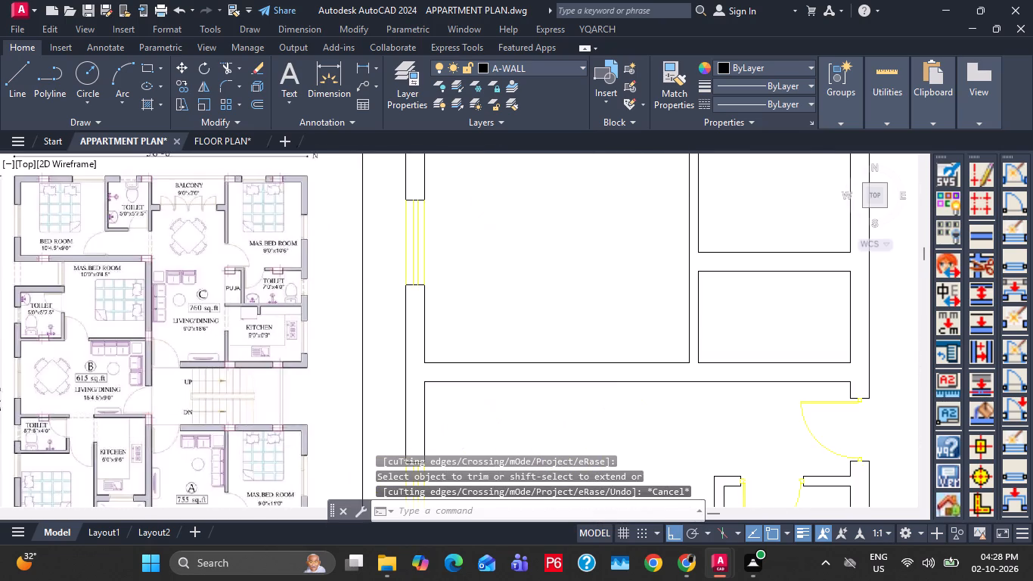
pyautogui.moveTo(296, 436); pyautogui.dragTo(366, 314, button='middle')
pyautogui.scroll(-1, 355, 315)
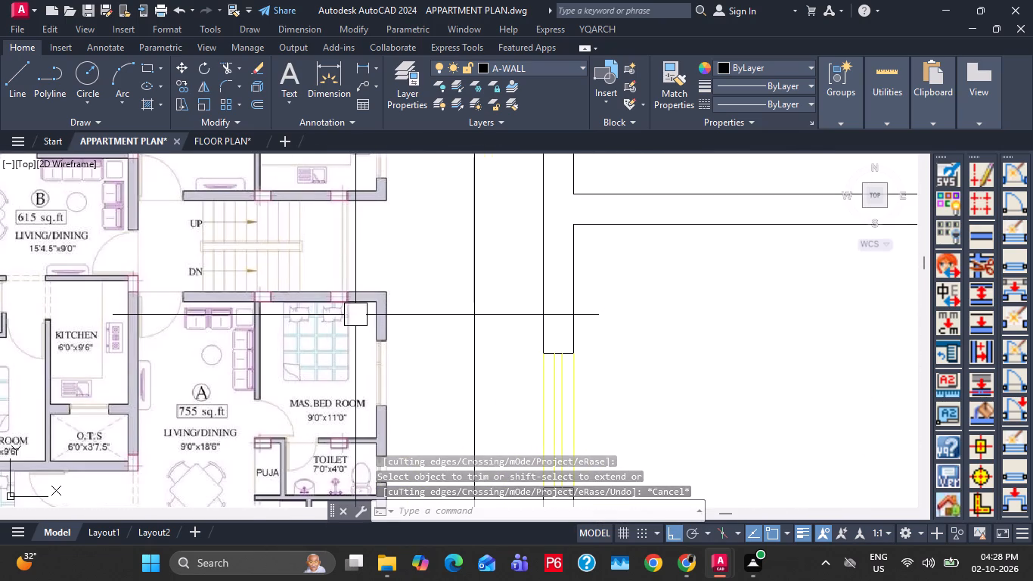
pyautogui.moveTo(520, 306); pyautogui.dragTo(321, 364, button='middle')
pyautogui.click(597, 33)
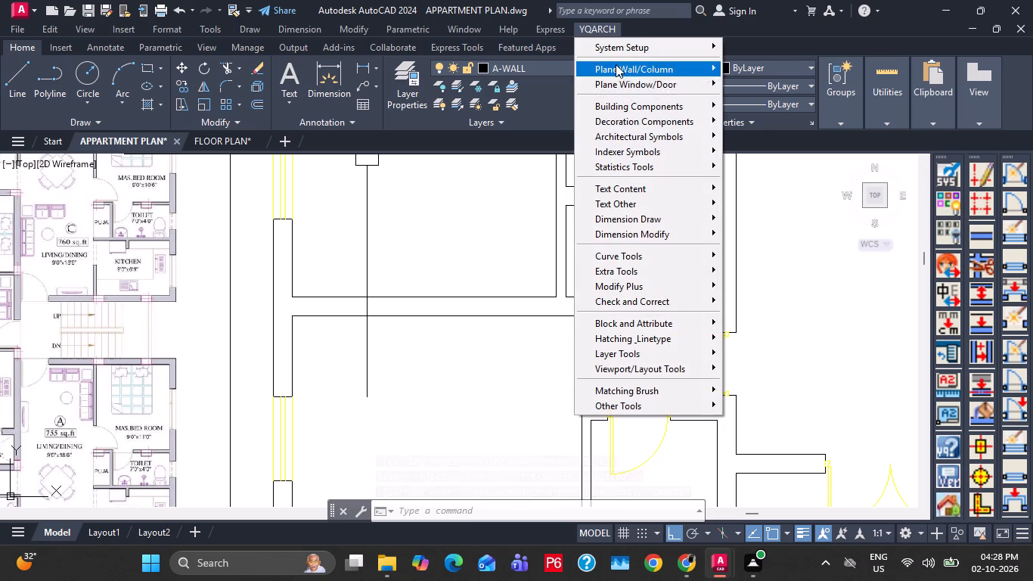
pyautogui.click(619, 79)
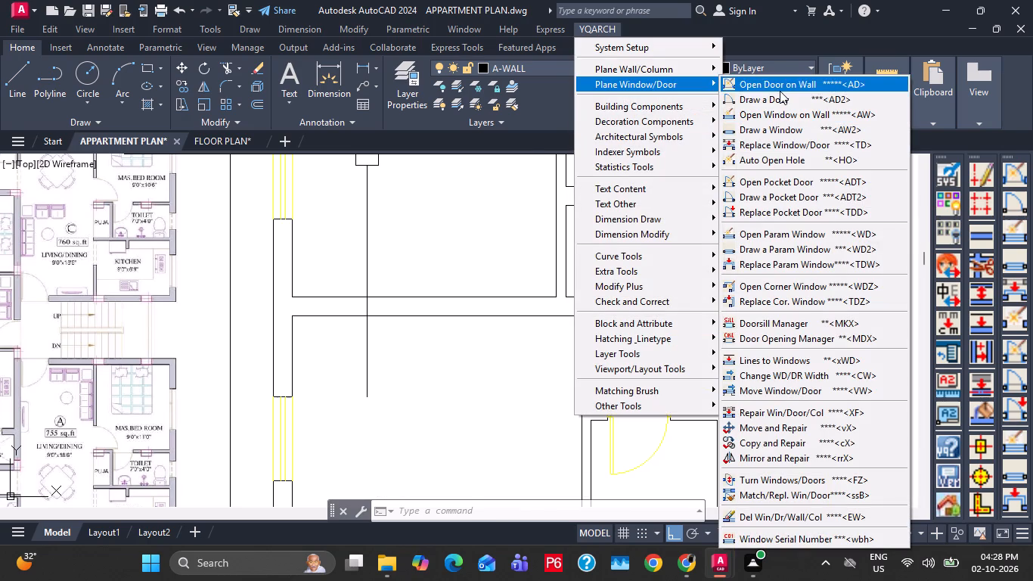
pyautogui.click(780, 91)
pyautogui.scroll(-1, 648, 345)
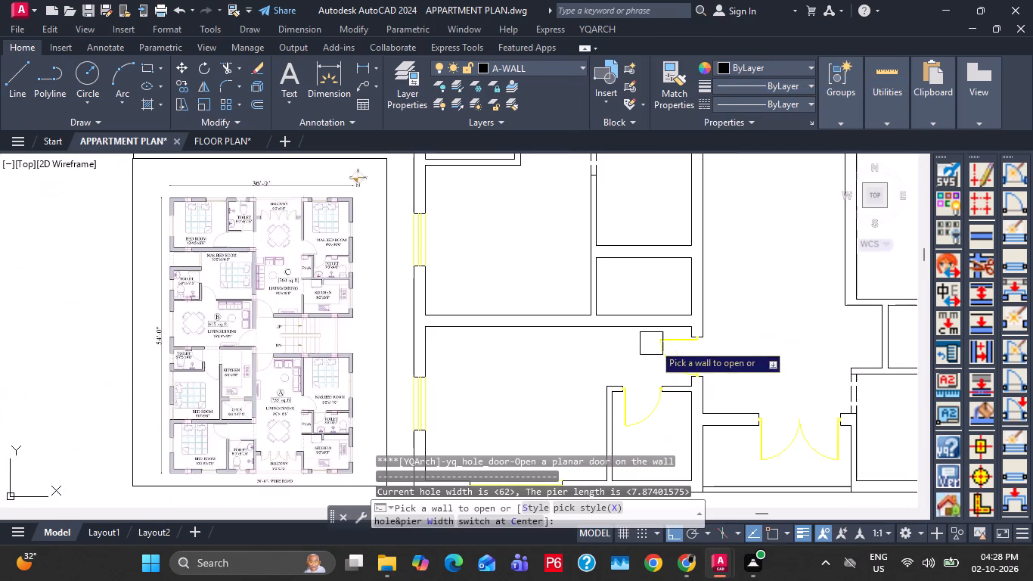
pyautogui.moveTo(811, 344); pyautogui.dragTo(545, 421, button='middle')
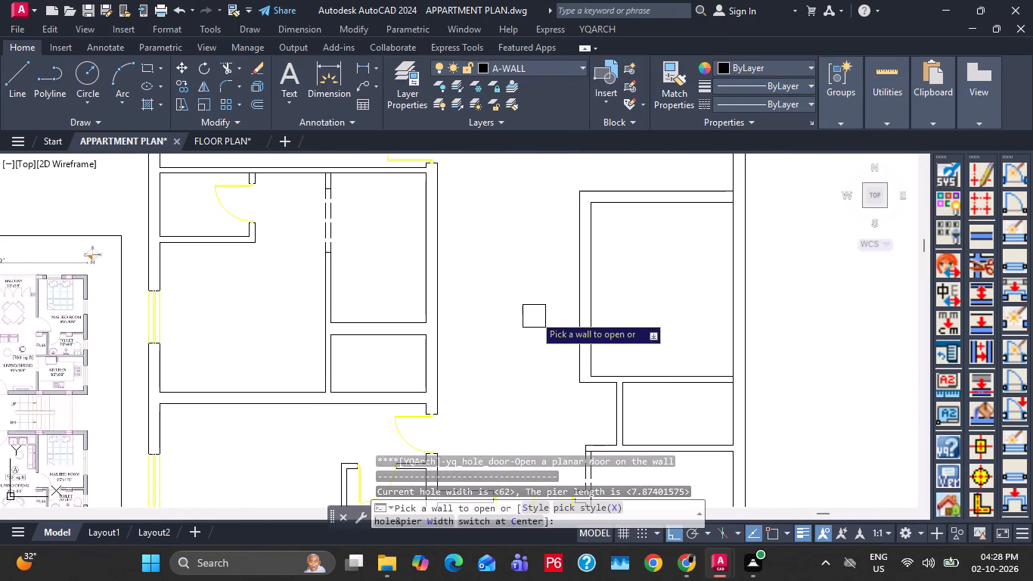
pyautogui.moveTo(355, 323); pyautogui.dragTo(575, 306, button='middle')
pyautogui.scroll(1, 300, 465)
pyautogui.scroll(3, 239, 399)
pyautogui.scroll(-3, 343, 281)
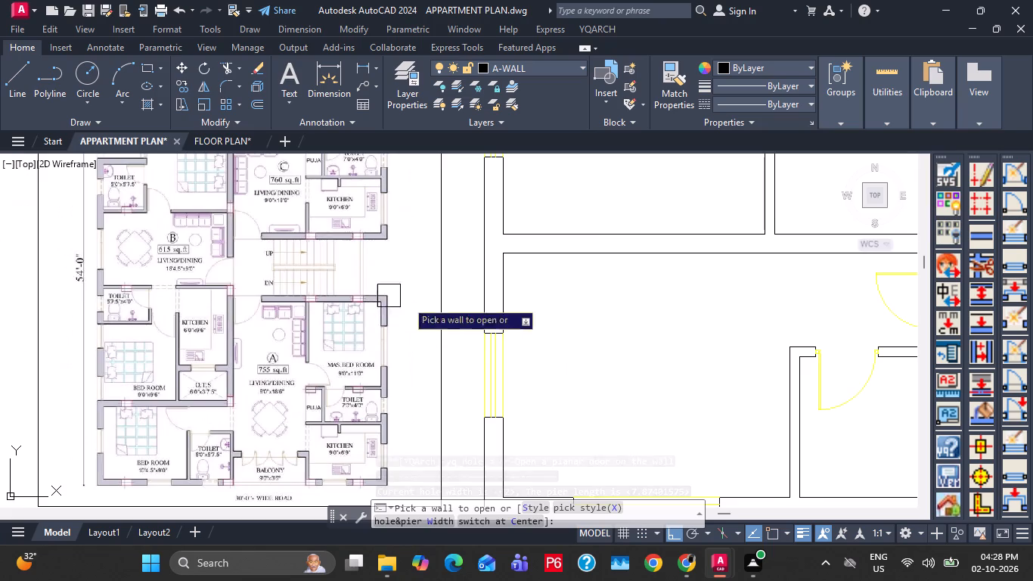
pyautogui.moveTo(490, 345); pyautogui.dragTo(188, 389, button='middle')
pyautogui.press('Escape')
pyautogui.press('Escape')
# Move the outer line of the master bedroom's west wall 4.5" eastward.
pyautogui.moveTo(713, 297); pyautogui.dragTo(349, 410, button='middle')
pyautogui.press('Escape')
pyautogui.scroll(1, 547, 350)
pyautogui.press('Escape')
pyautogui.click(472, 361)
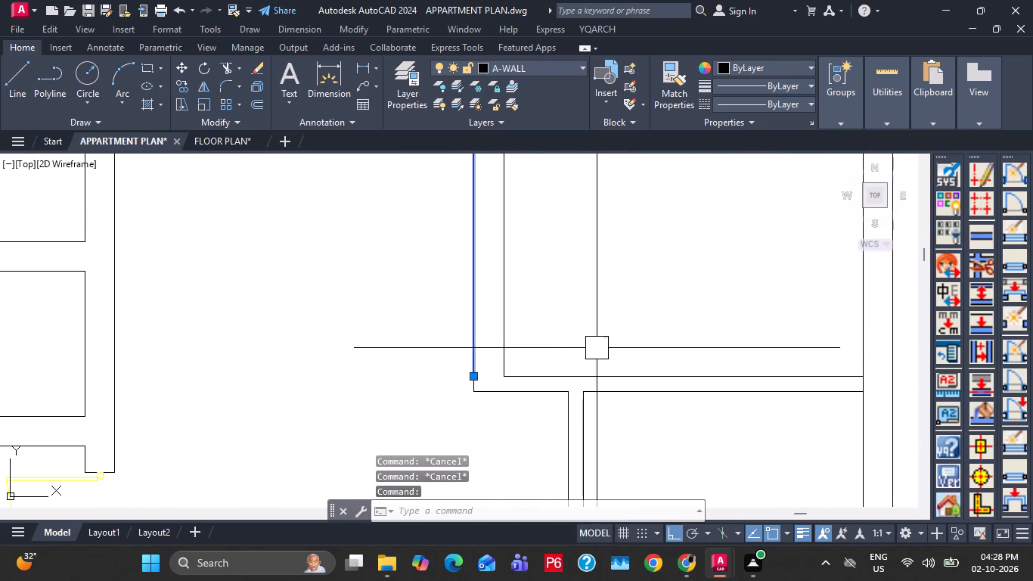
pyautogui.write('M')
pyautogui.press('space')
pyautogui.click(603, 346)
pyautogui.write('4.5"')
pyautogui.press('Return')
# Fillet the shifted wall line with the lower line of the toilet's north wall and erase the leftover short end line.
pyautogui.scroll(2, 526, 414)
pyautogui.press('Escape')
pyautogui.press('f')
pyautogui.press('space')
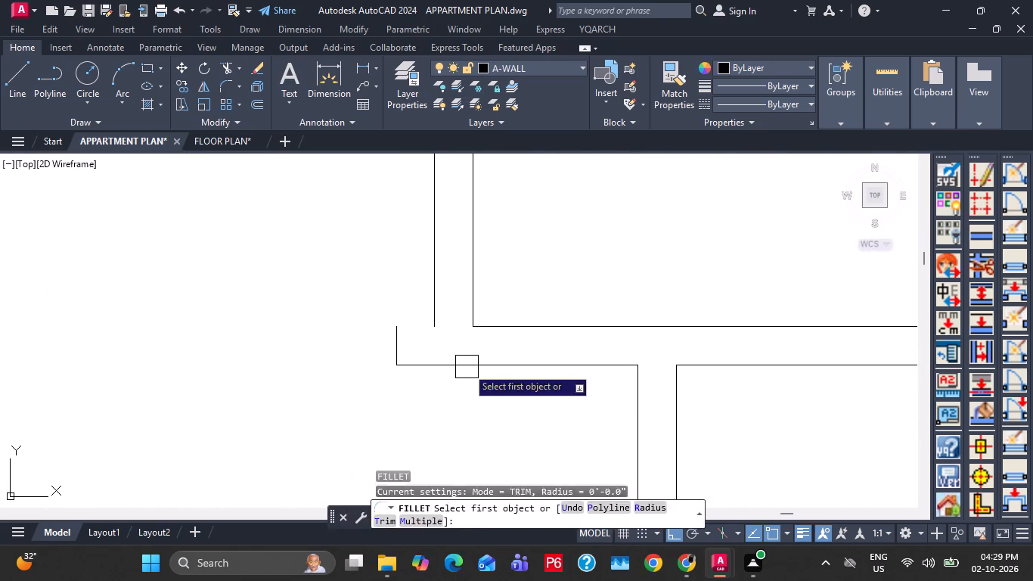
pyautogui.click(467, 367)
pyautogui.click(441, 323)
pyautogui.press('Escape')
pyautogui.click(397, 343)
pyautogui.scroll(-2, 401, 343)
pyautogui.press('Delete')
pyautogui.scroll(-2, 550, 287)
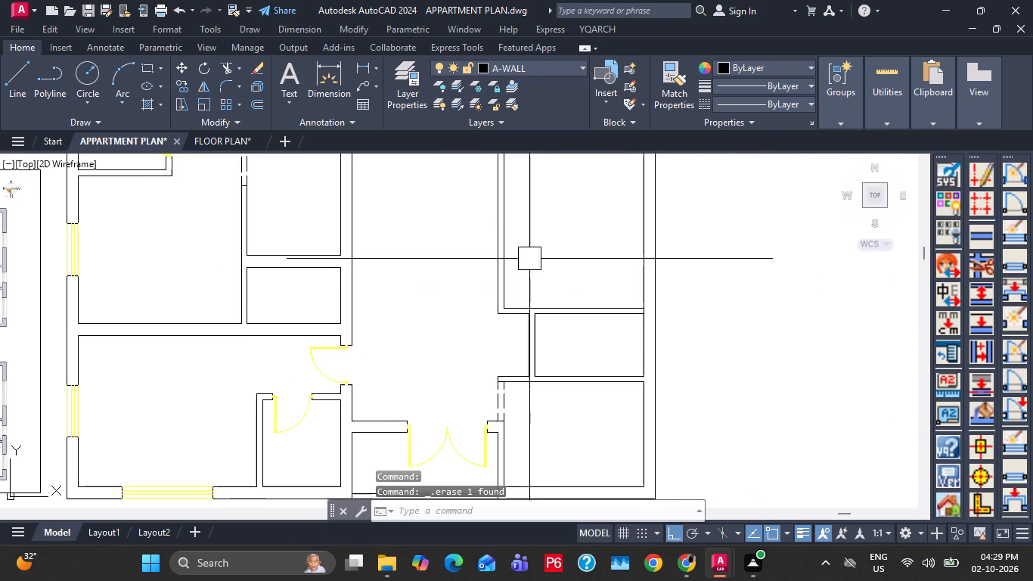
# Fillet the shifted west wall line with the outer line of the master bedroom's north wall.
pyautogui.moveTo(512, 206); pyautogui.dragTo(526, 328, button='middle')
pyautogui.scroll(3, 513, 251)
pyautogui.press('f')
pyautogui.press('space')
pyautogui.click(473, 272)
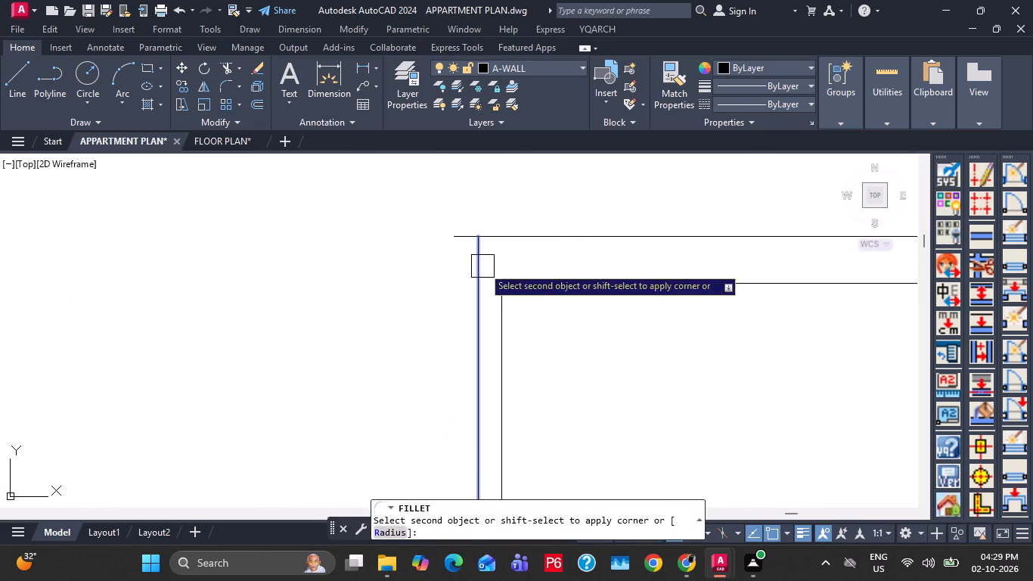
pyautogui.click(513, 244)
pyautogui.scroll(-3, 585, 288)
pyautogui.scroll(-2, 327, 337)
pyautogui.scroll(3, 249, 387)
pyautogui.moveTo(204, 457); pyautogui.dragTo(285, 382, button='middle')
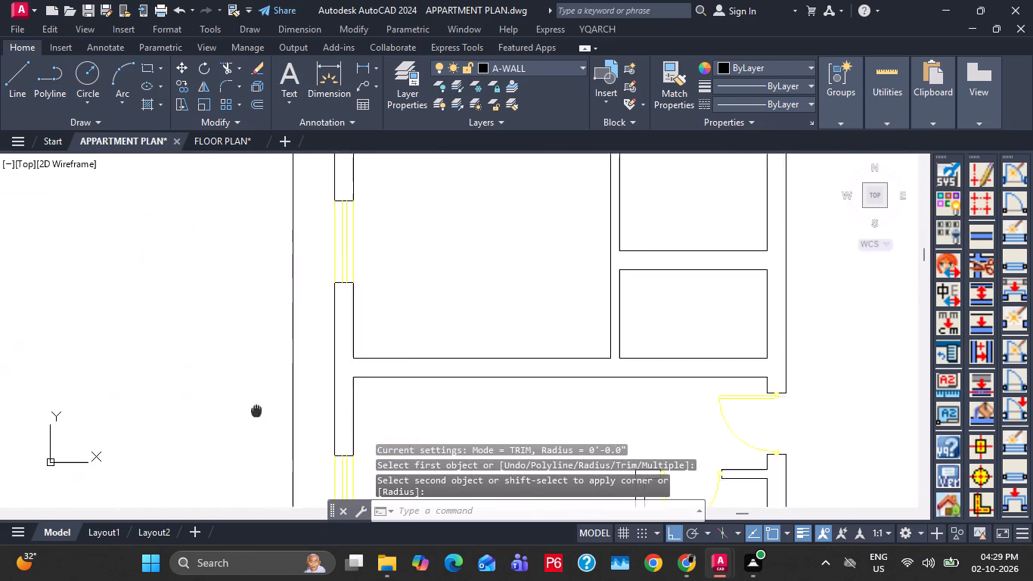
pyautogui.moveTo(285, 382); pyautogui.dragTo(317, 353, button='middle')
pyautogui.press('Escape')
pyautogui.press('Escape')
# Open a door with hole width 32 near the south end of the master bedroom's west wall, swinging into the room.
pyautogui.scroll(-2, 304, 331)
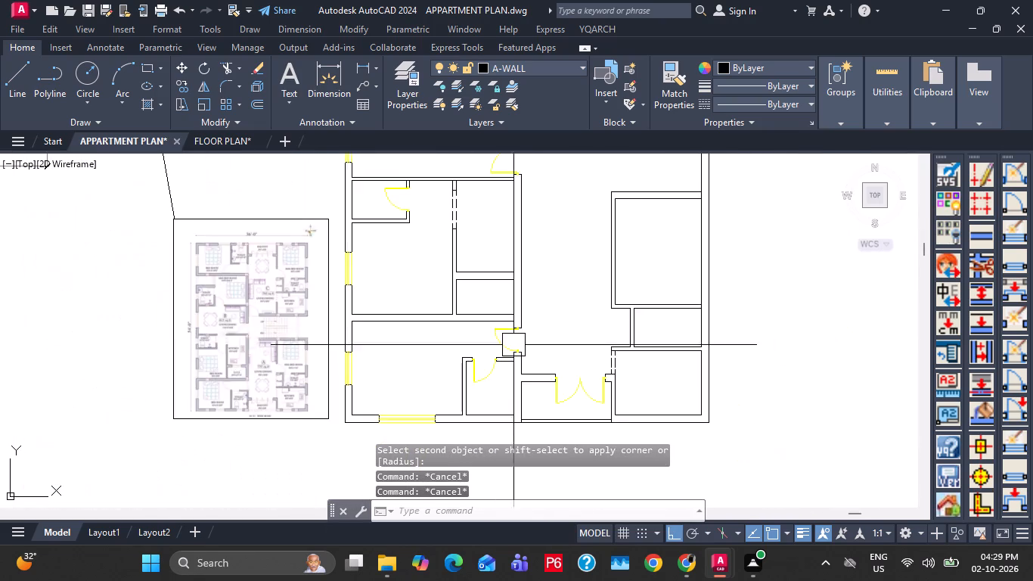
pyautogui.scroll(-1, 673, 320)
pyautogui.scroll(2, 652, 302)
pyautogui.moveTo(635, 287); pyautogui.dragTo(513, 319, button='middle')
pyautogui.press('Escape')
pyautogui.press('Escape')
pyautogui.click(596, 32)
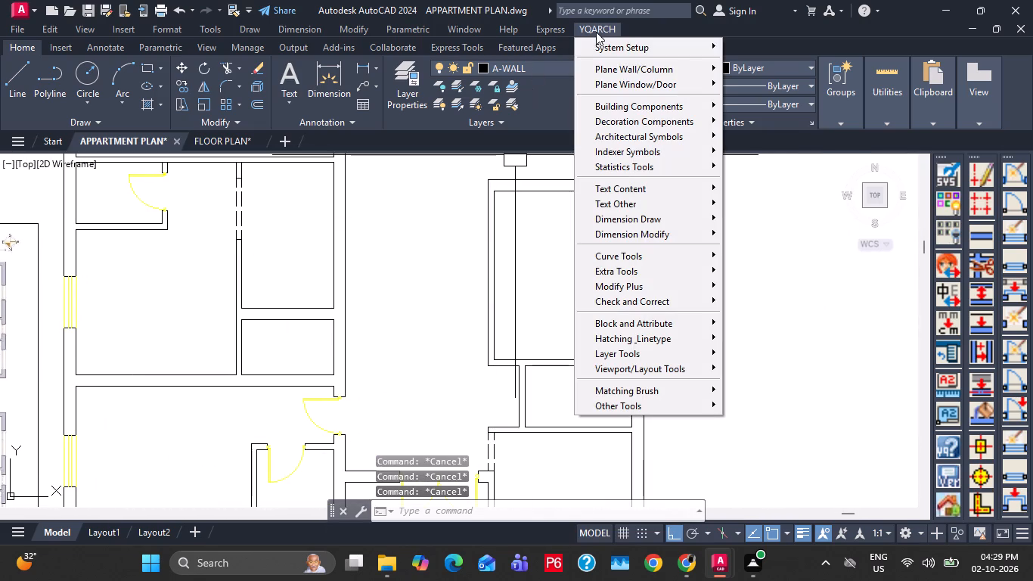
pyautogui.click(626, 80)
pyautogui.click(765, 89)
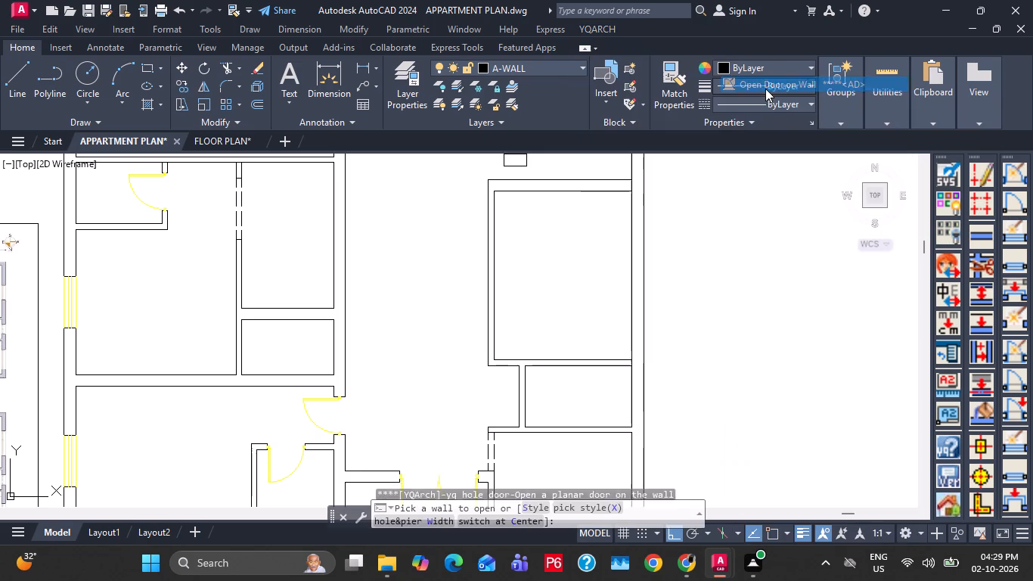
pyautogui.click(433, 517)
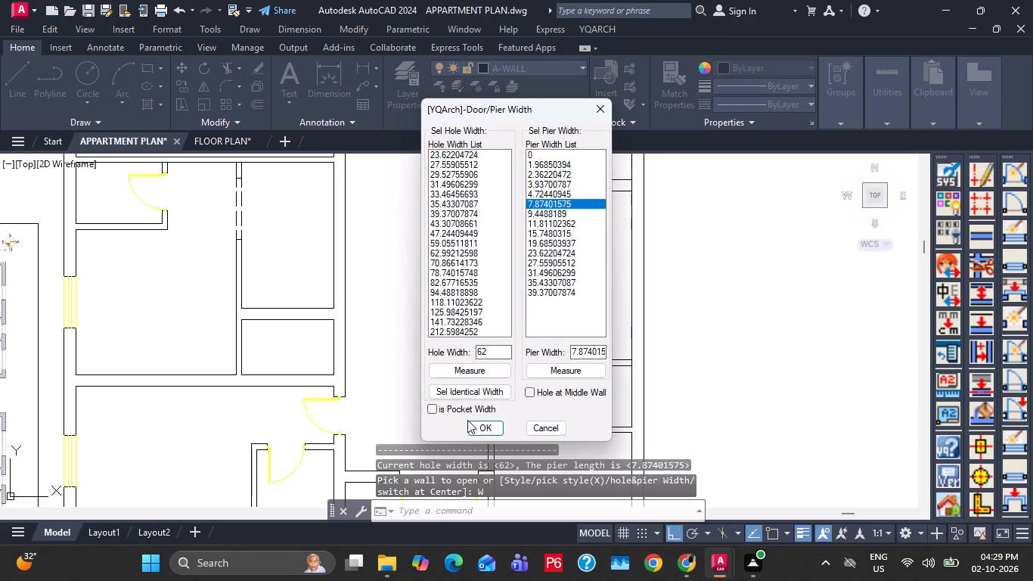
pyautogui.doubleClick(488, 350)
pyautogui.write('32')
pyautogui.click(486, 429)
pyautogui.scroll(1, 508, 331)
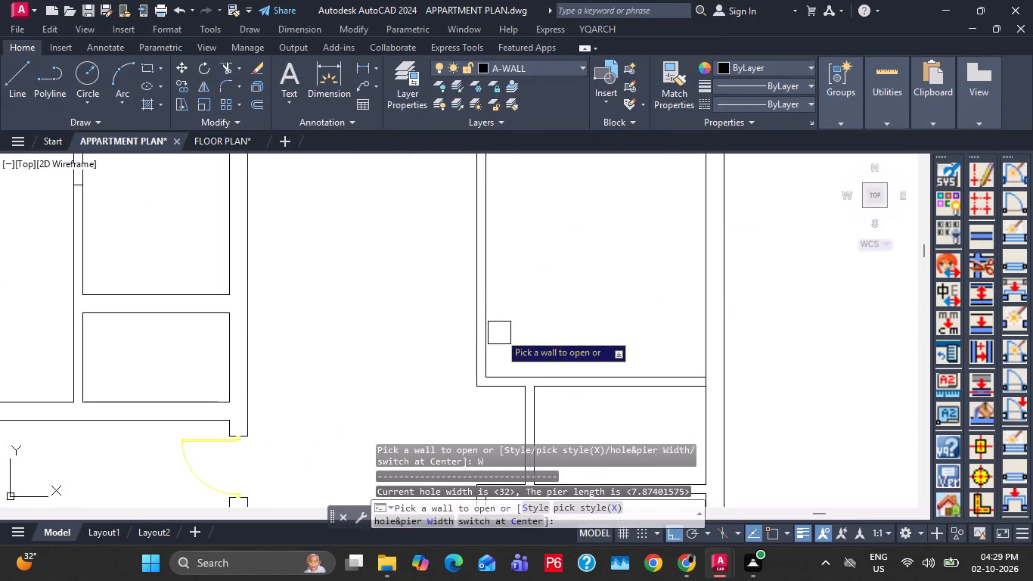
pyautogui.scroll(-1, 528, 334)
pyautogui.scroll(-2, 382, 377)
pyautogui.scroll(3, 224, 396)
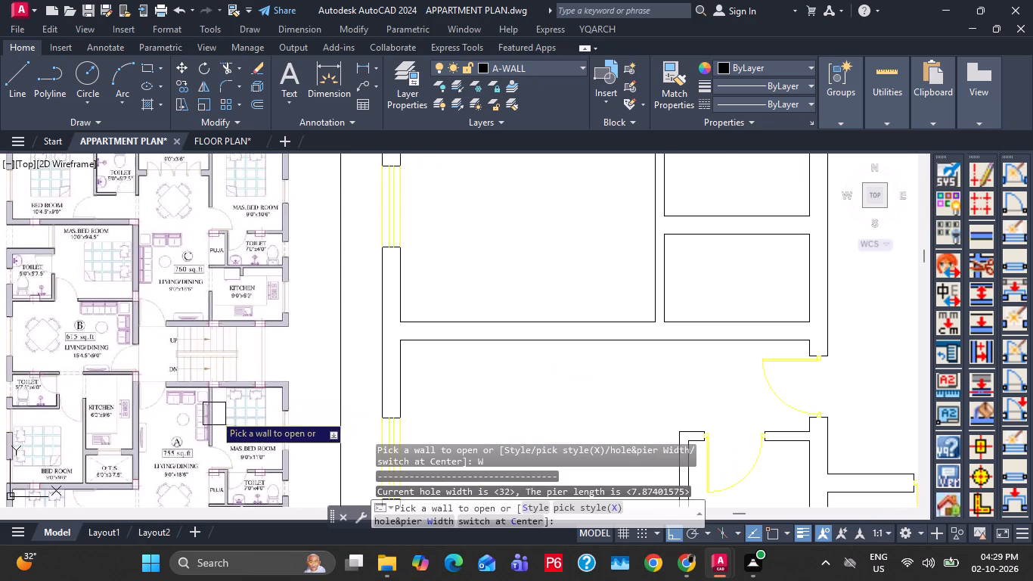
pyautogui.scroll(-2, 263, 364)
pyautogui.middleClick(678, 303)
pyautogui.scroll(2, 607, 333)
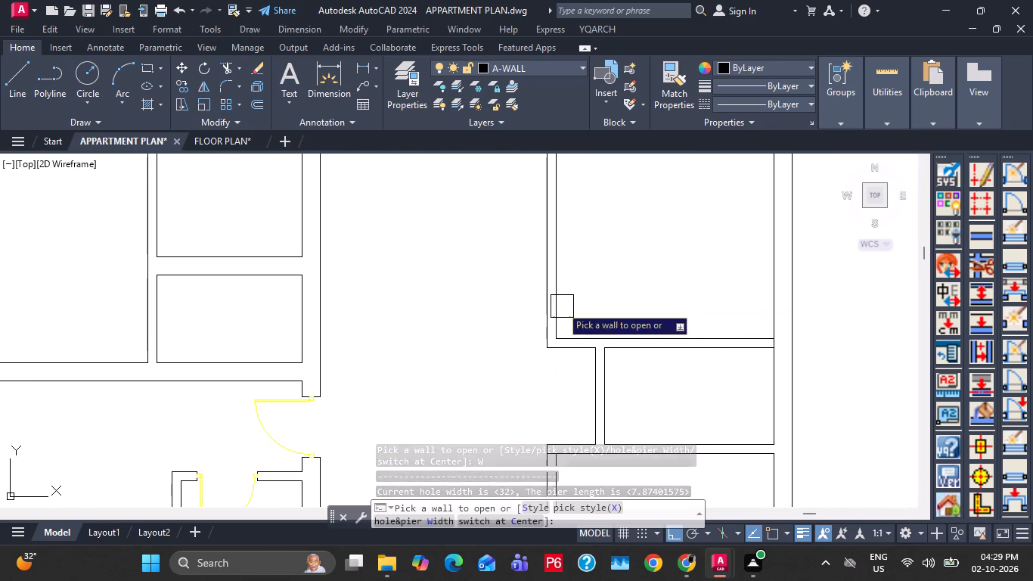
pyautogui.click(560, 305)
pyautogui.click(634, 312)
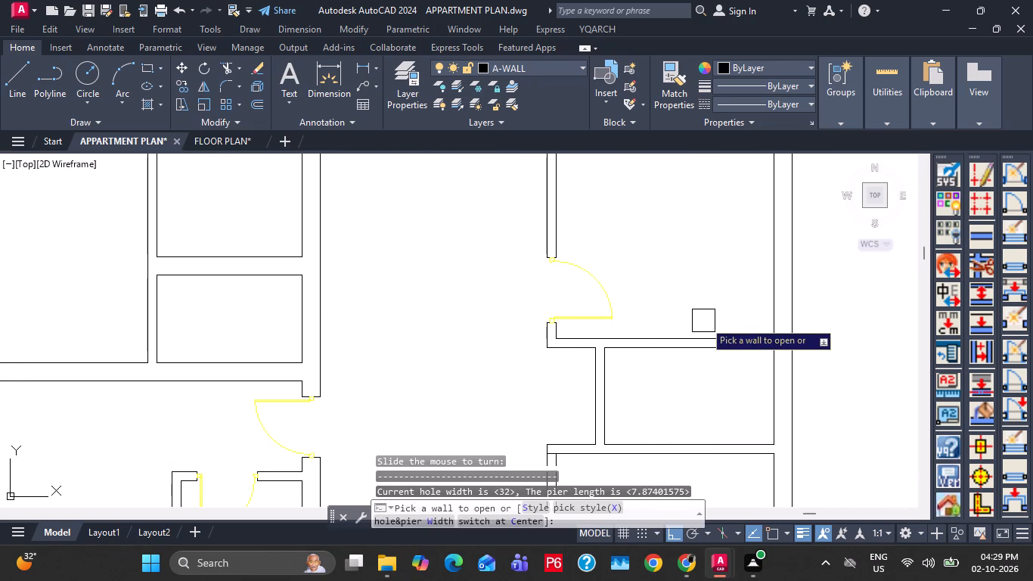
pyautogui.press('space')
pyautogui.press('Escape')
pyautogui.press('Escape')
# Save the apartment plan drawing.
pyautogui.moveTo(484, 334); pyautogui.dragTo(587, 373, button='middle')
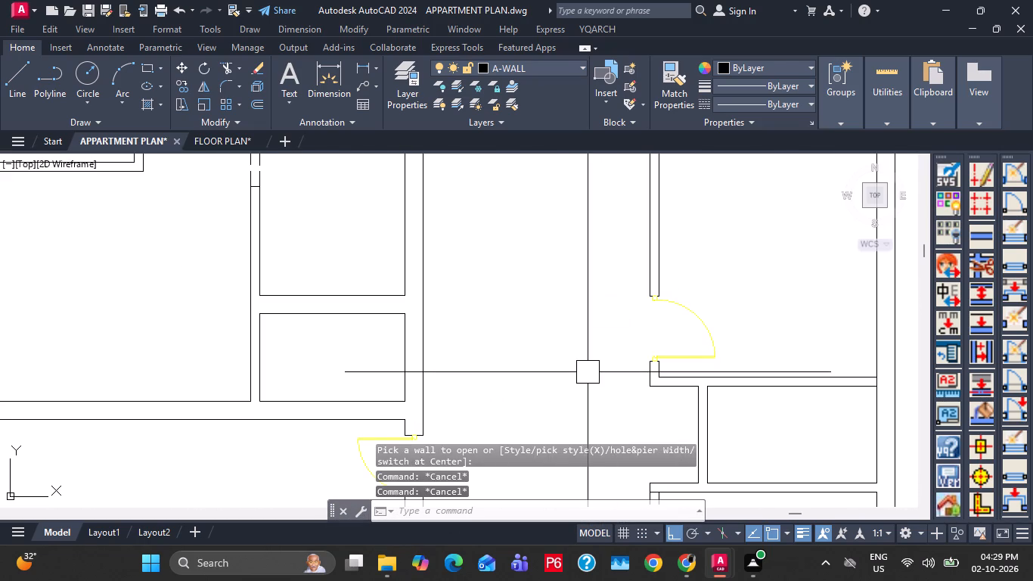
pyautogui.hotkey('ctrl', 's')
pyautogui.scroll(-2, 526, 328)
pyautogui.scroll(2, 225, 376)
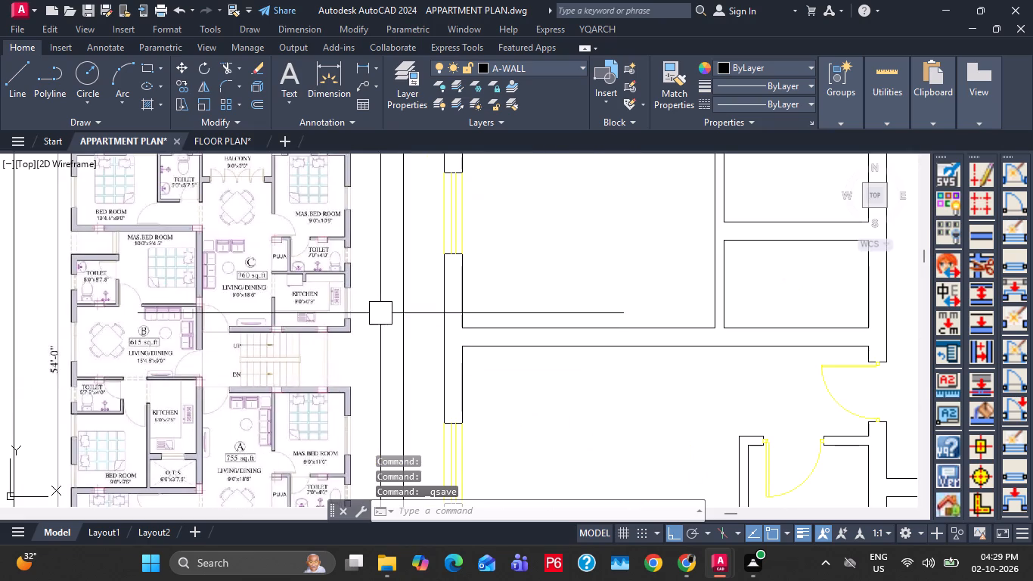
# Trim the east wall's inner line where unit A's master bedroom north wall and unit C's kitchen south wall meet it.
pyautogui.scroll(-2, 380, 313)
pyautogui.moveTo(609, 244); pyautogui.dragTo(516, 414, button='middle')
pyautogui.scroll(1, 680, 364)
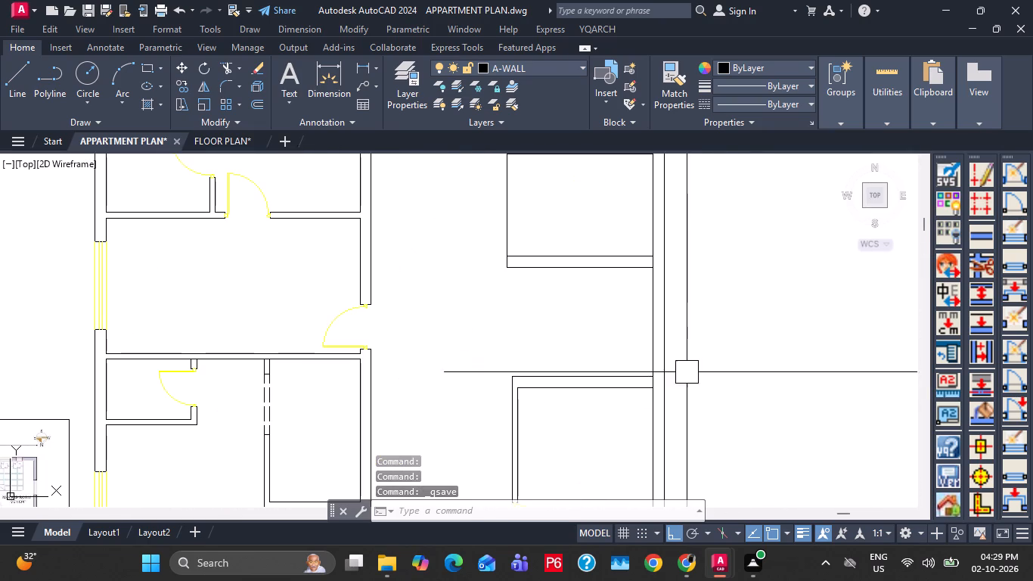
pyautogui.press('t')
pyautogui.press('r')
pyautogui.press('space')
pyautogui.scroll(3, 659, 383)
pyautogui.click(634, 387)
pyautogui.scroll(-2, 641, 377)
pyautogui.moveTo(663, 291); pyautogui.dragTo(659, 414, button='middle')
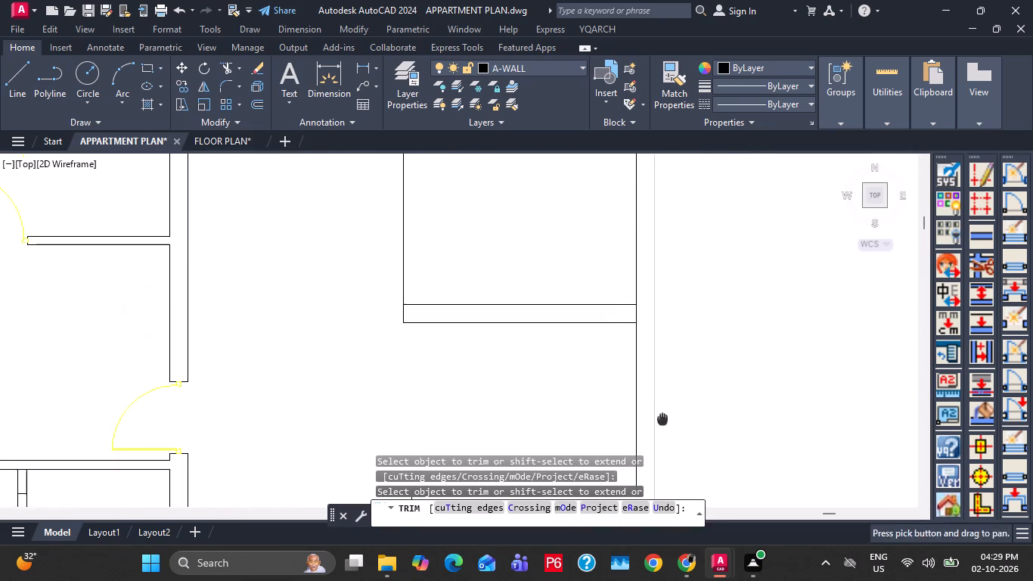
pyautogui.moveTo(659, 414); pyautogui.dragTo(662, 418, button='middle')
pyautogui.scroll(3, 628, 315)
pyautogui.click(661, 317)
pyautogui.scroll(-6, 662, 317)
pyautogui.moveTo(603, 297); pyautogui.dragTo(625, 265, button='middle')
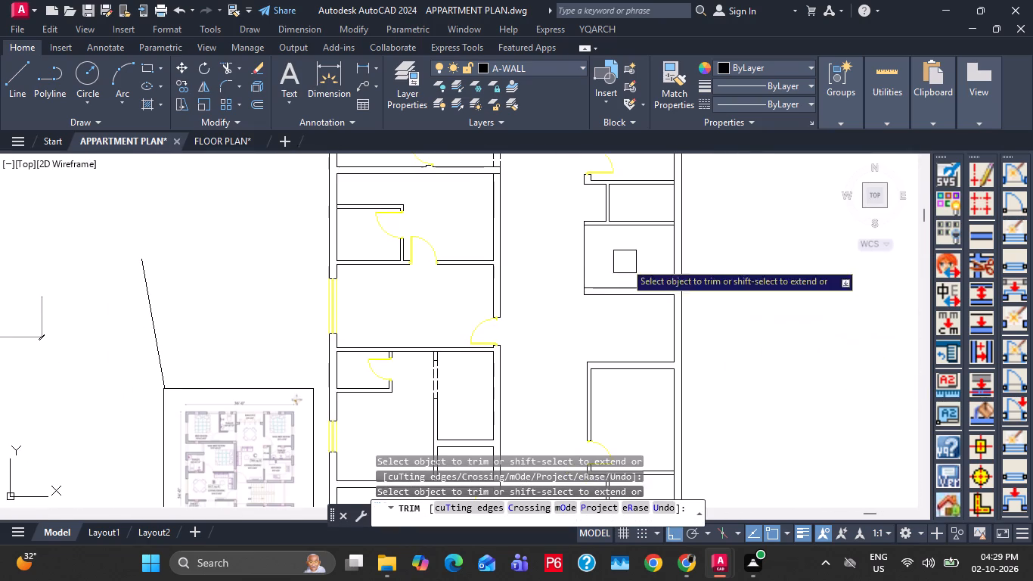
pyautogui.press('Escape')
pyautogui.press('Escape')
# Offset the west wall line of unit C's kitchen 4.5" outward to give the wall its thickness.
pyautogui.scroll(2, 249, 452)
pyautogui.moveTo(293, 491); pyautogui.dragTo(317, 368, button='middle')
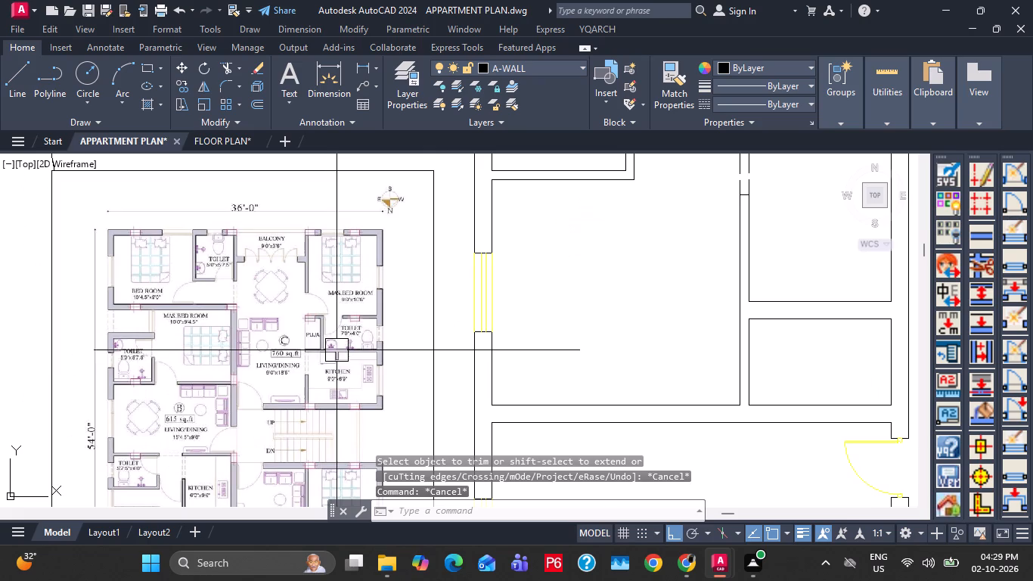
pyautogui.press('Escape')
pyautogui.scroll(-2, 336, 350)
pyautogui.moveTo(544, 293); pyautogui.dragTo(439, 415, button='middle')
pyautogui.scroll(1, 584, 362)
pyautogui.press('Escape')
pyautogui.press('Escape')
pyautogui.moveTo(577, 333); pyautogui.dragTo(576, 387, button='middle')
pyautogui.write('O')
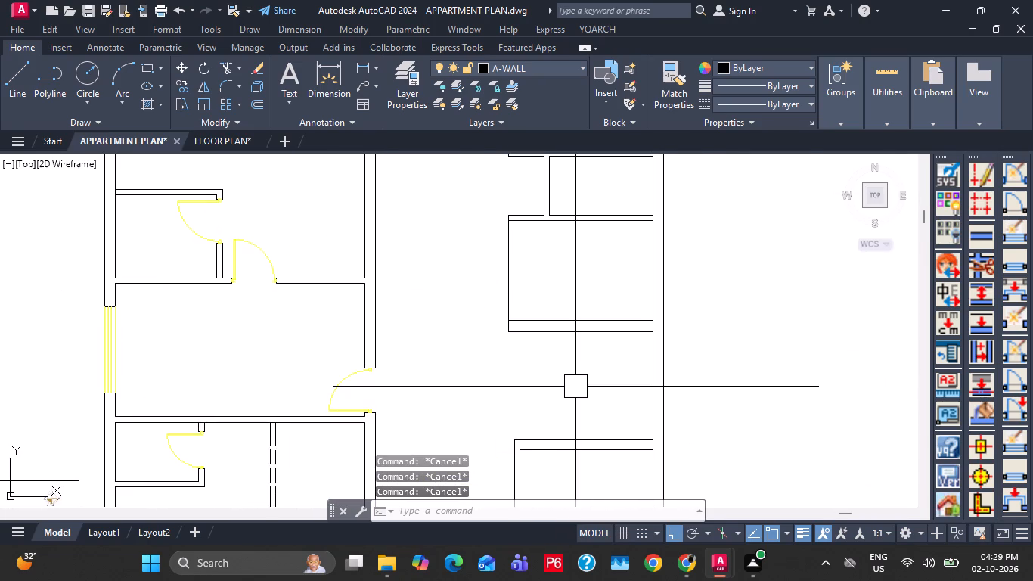
pyautogui.press('space')
pyautogui.write('4.5"')
pyautogui.press('Return')
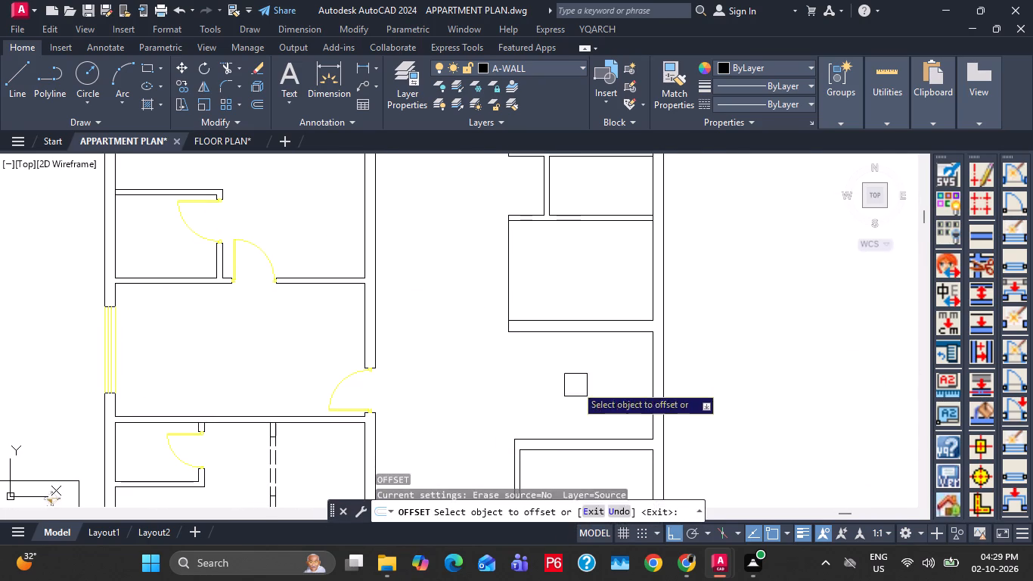
pyautogui.click(507, 279)
pyautogui.click(489, 280)
pyautogui.press('Escape')
pyautogui.press('Escape')
pyautogui.press('Escape')
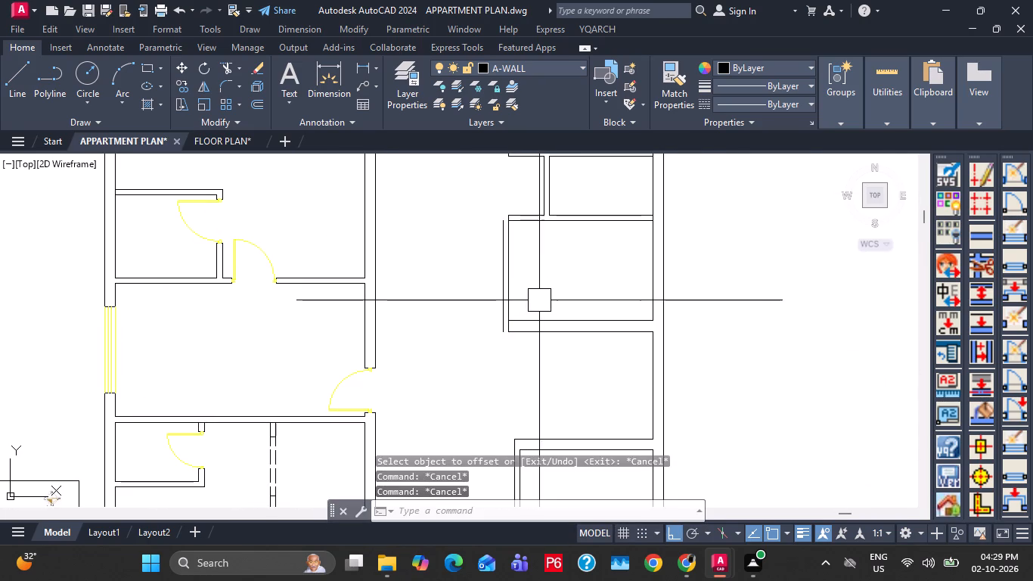
# Extend both lines of unit C's kitchen south wall to the offset west wall line.
pyautogui.press('e')
pyautogui.press('x')
pyautogui.press('space')
pyautogui.click(540, 318)
pyautogui.click(534, 329)
pyautogui.press('Escape')
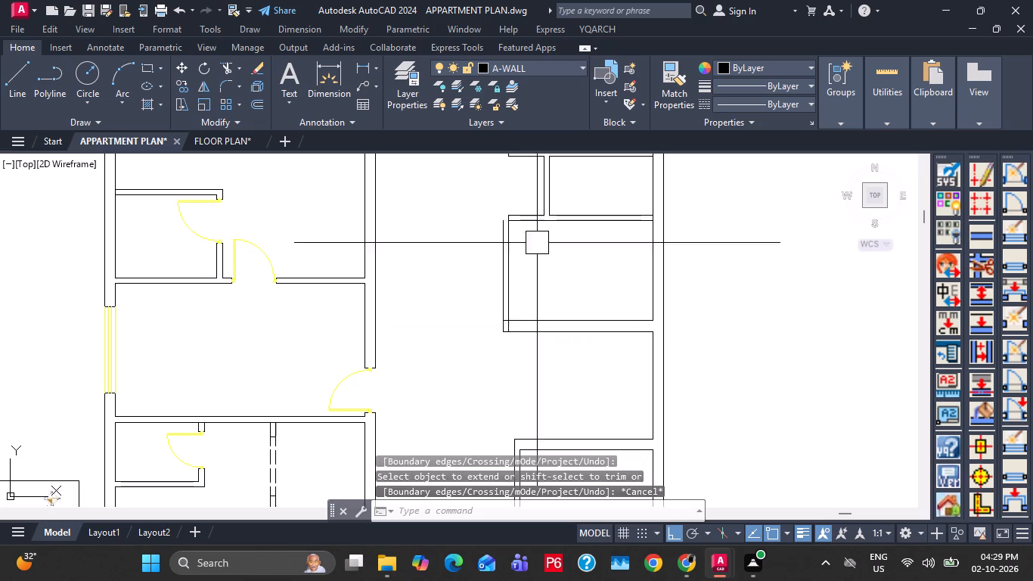
# Fillet the kitchen's outer west wall line with the upper line of its north wall.
pyautogui.press('Escape')
pyautogui.scroll(2, 536, 219)
pyautogui.moveTo(536, 219); pyautogui.dragTo(552, 285, button='middle')
pyautogui.press('f')
pyautogui.press('space')
pyautogui.click(536, 278)
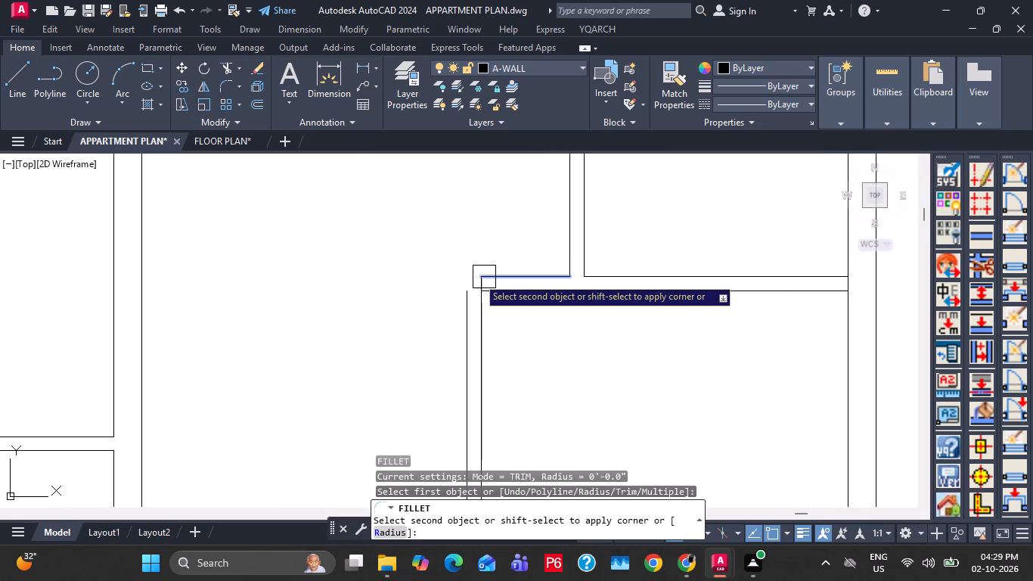
pyautogui.click(458, 299)
# Trim the leftover line pieces inside the northwest and southwest wall corners of unit C's kitchen.
pyautogui.write('TR')
pyautogui.press('space')
pyautogui.scroll(2, 501, 278)
pyautogui.click(456, 294)
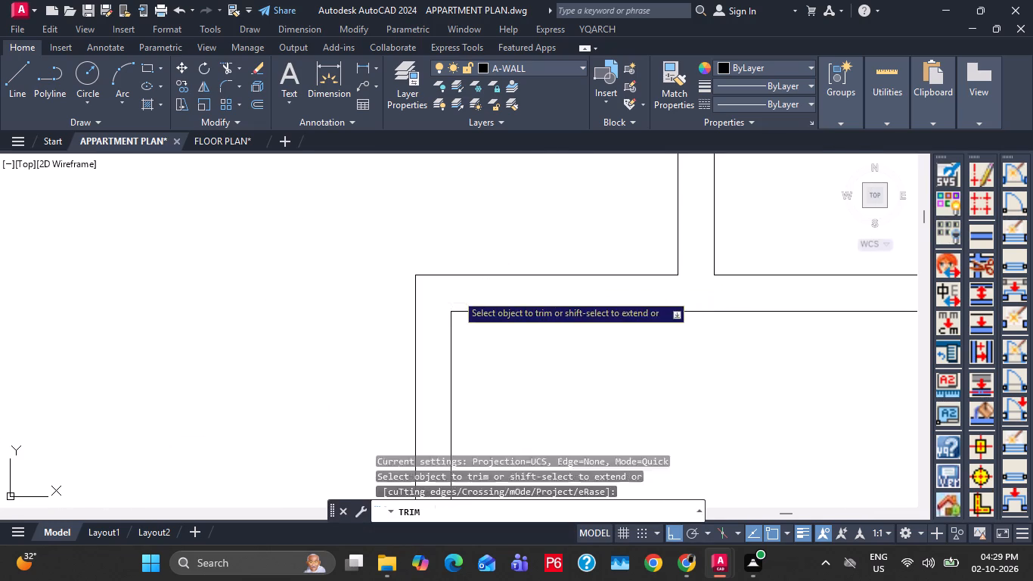
pyautogui.scroll(-3, 529, 296)
pyautogui.moveTo(533, 379); pyautogui.dragTo(544, 244, button='middle')
pyautogui.scroll(3, 516, 353)
pyautogui.click(548, 306)
pyautogui.click(522, 252)
pyautogui.press('Escape')
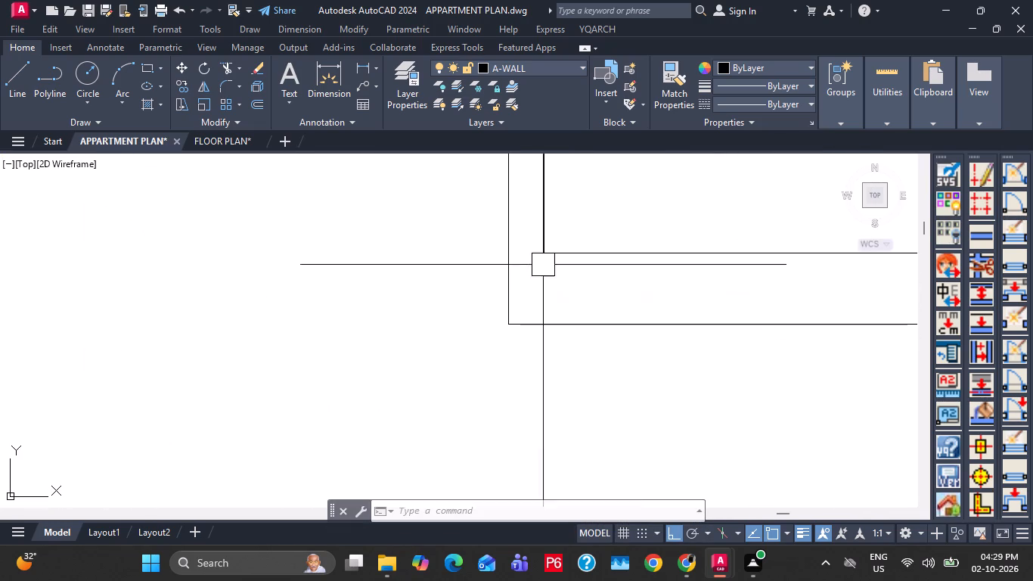
# Extend both lines of unit C's kitchen south wall west to unit B's east wall, closing off the living room.
pyautogui.scroll(-7, 582, 304)
pyautogui.scroll(4, 334, 447)
pyautogui.scroll(-3, 504, 309)
pyautogui.moveTo(694, 327); pyautogui.dragTo(494, 391, button='middle')
pyautogui.scroll(2, 629, 213)
pyautogui.moveTo(610, 224); pyautogui.dragTo(623, 293, button='middle')
pyautogui.press('e')
pyautogui.press('x')
pyautogui.press('space')
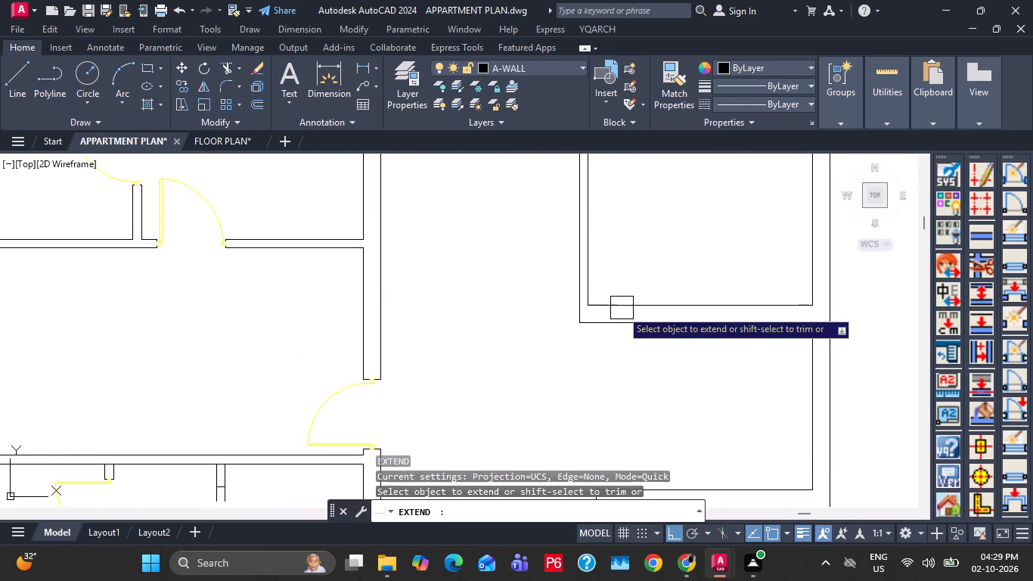
pyautogui.click(621, 309)
pyautogui.click(613, 306)
pyautogui.click(608, 322)
pyautogui.press('Escape')
pyautogui.press('Escape')
pyautogui.scroll(2, 582, 306)
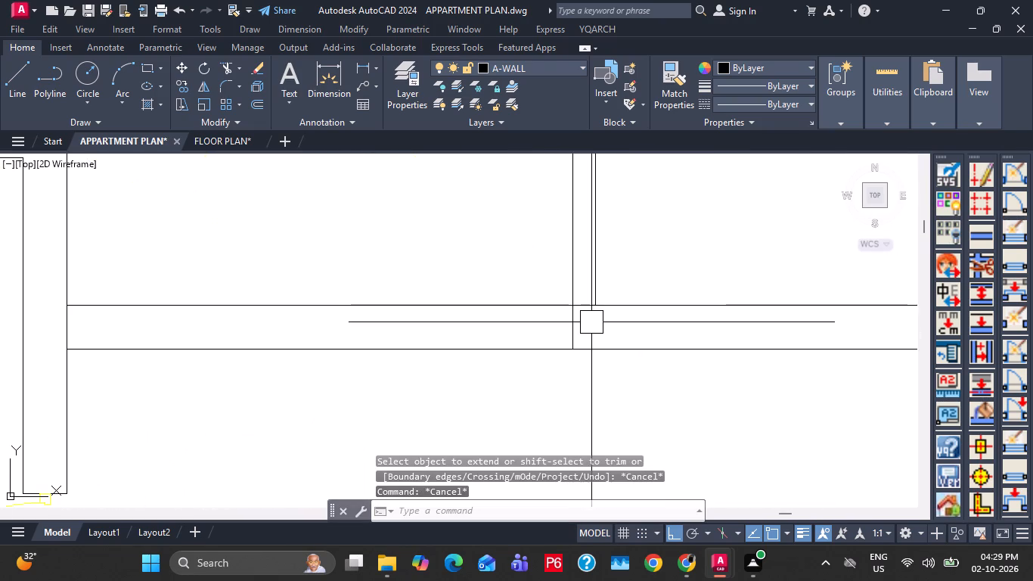
# Trim the leftover wall pieces where the kitchen's west wall meets the extended south wall.
pyautogui.write('TR')
pyautogui.press('space')
pyautogui.click(572, 328)
pyautogui.scroll(2, 583, 311)
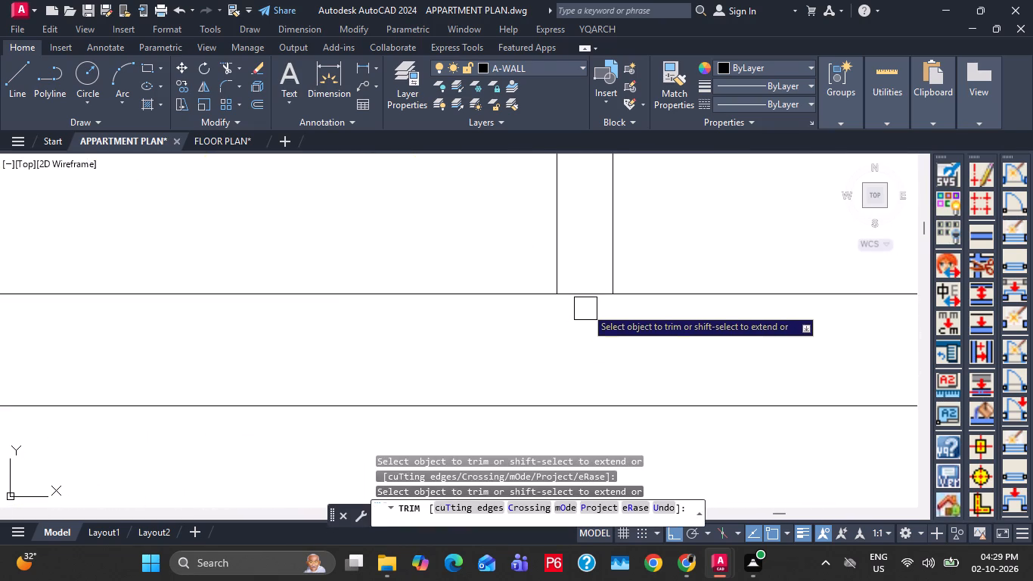
pyautogui.click(585, 294)
pyautogui.press('Escape')
# Open a door with hole width 32 at the west end of unit C's living room south wall, swinging into the room.
pyautogui.scroll(-7, 625, 301)
pyautogui.moveTo(530, 358); pyautogui.dragTo(575, 266, button='middle')
pyautogui.scroll(3, 497, 371)
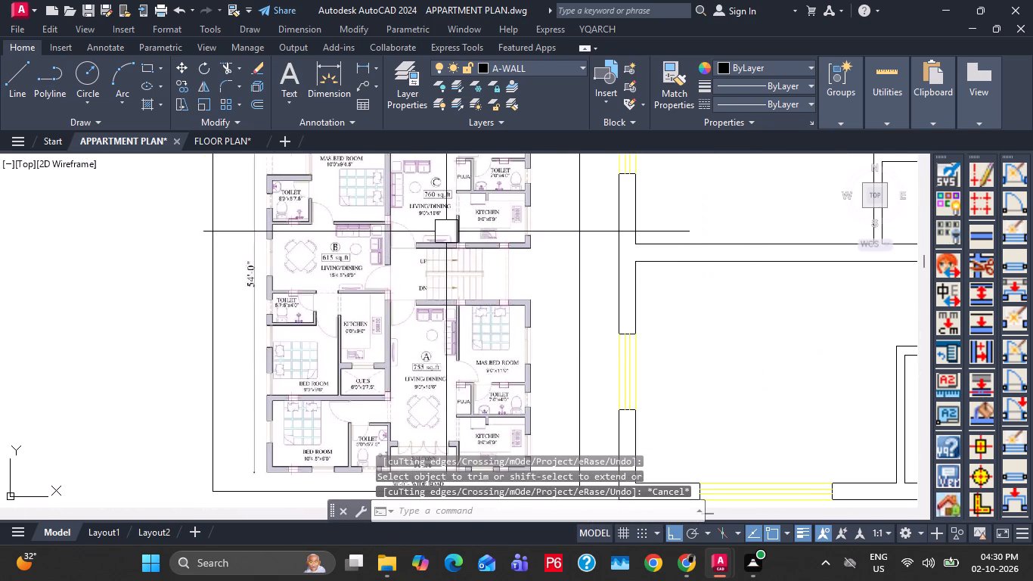
pyautogui.scroll(1, 443, 231)
pyautogui.scroll(-1, 499, 266)
pyautogui.moveTo(523, 269); pyautogui.dragTo(513, 351, button='middle')
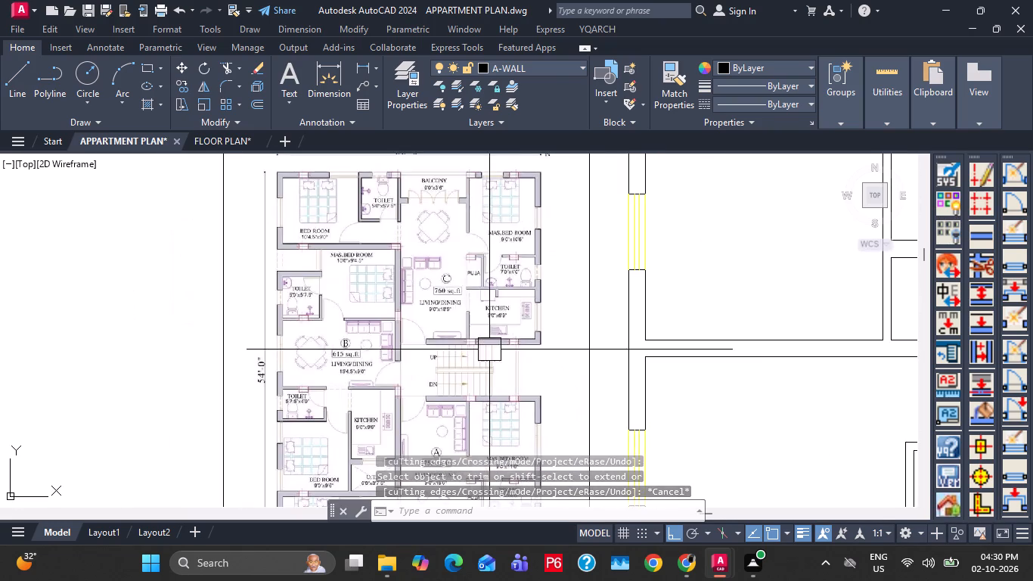
pyautogui.moveTo(448, 322); pyautogui.dragTo(442, 361, button='middle')
pyautogui.scroll(-2, 441, 325)
pyautogui.press('Escape')
pyautogui.press('Escape')
pyautogui.click(598, 33)
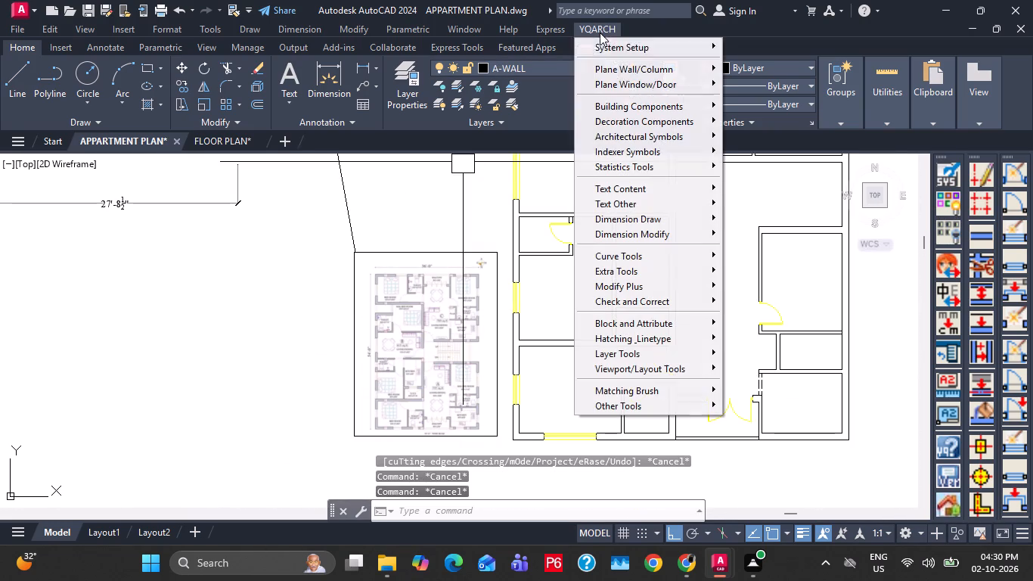
pyautogui.click(630, 79)
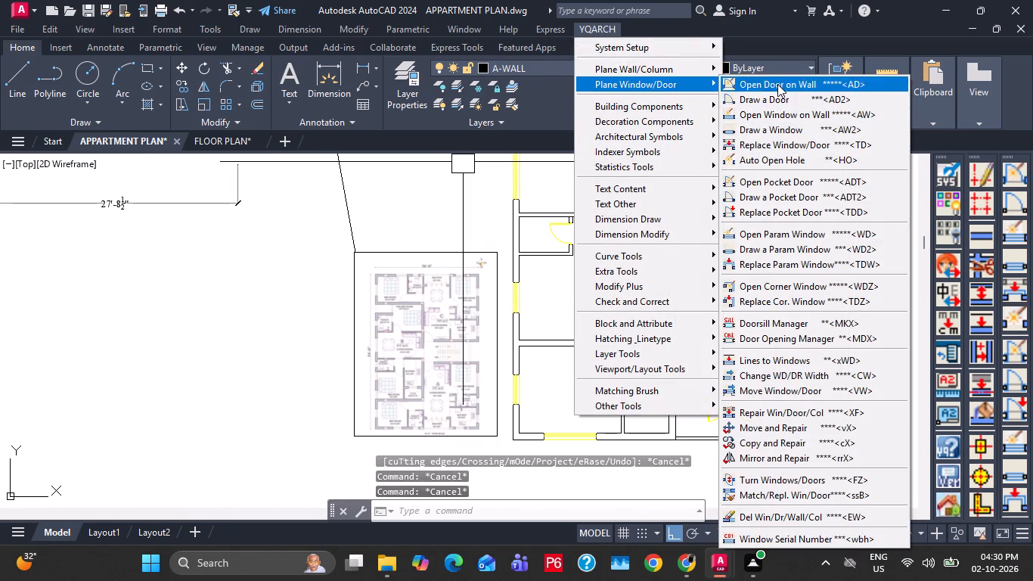
pyautogui.click(777, 83)
pyautogui.moveTo(755, 255); pyautogui.dragTo(582, 325, button='middle')
pyautogui.scroll(1, 505, 212)
pyautogui.click(530, 238)
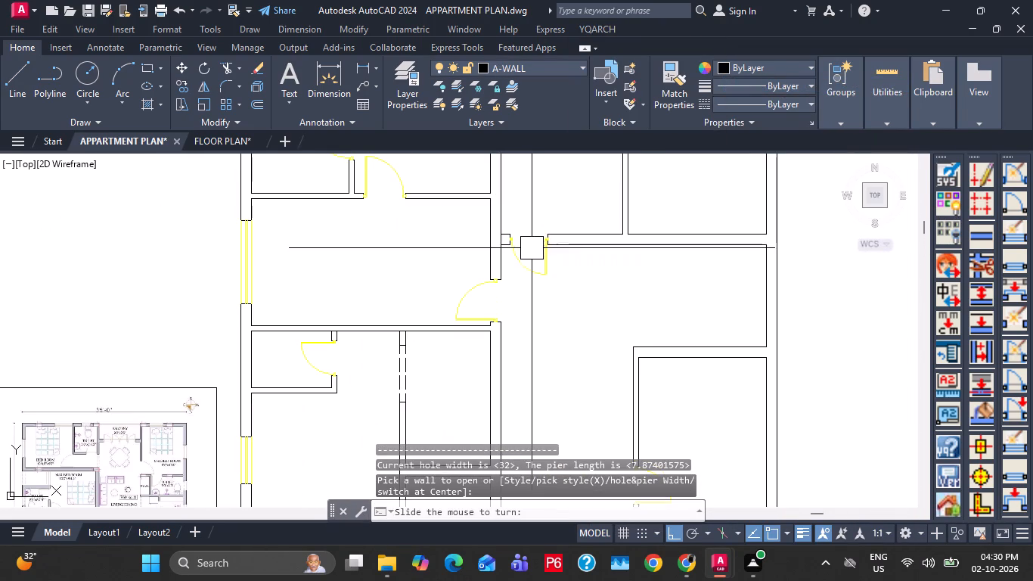
pyautogui.click(517, 191)
pyautogui.scroll(2, 512, 225)
pyautogui.press('Escape')
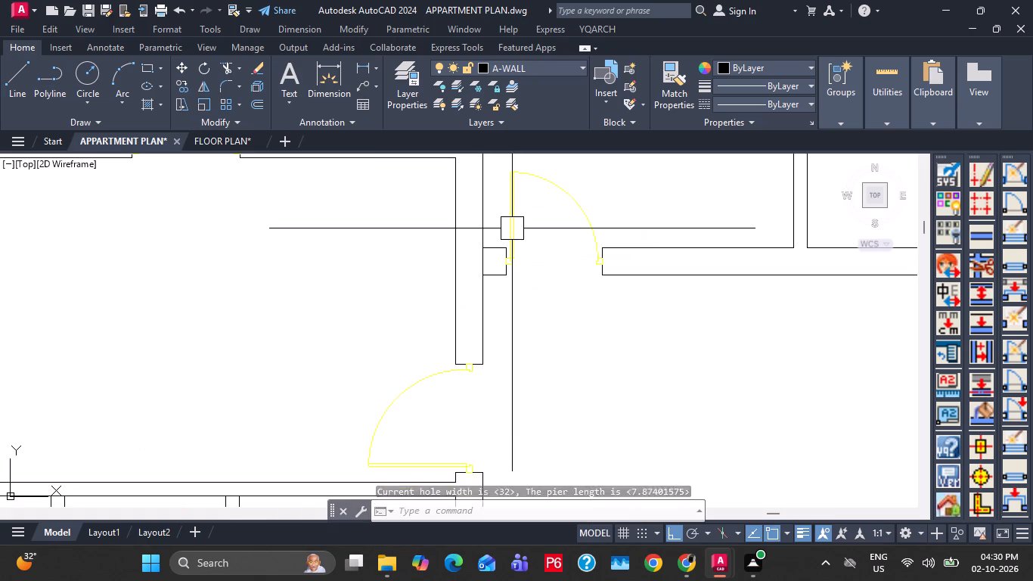
# Trim the line crossing the junction of unit C's living room south wall with unit B's east wall.
pyautogui.press('Escape')
pyautogui.press('t')
pyautogui.press('r')
pyautogui.press('space')
pyautogui.scroll(3, 487, 254)
pyautogui.click(468, 275)
pyautogui.scroll(-4, 467, 273)
pyautogui.scroll(3, 666, 275)
pyautogui.press('Escape')
pyautogui.scroll(-7, 626, 278)
pyautogui.press('Escape')
# Save the apartment plan drawing.
pyautogui.scroll(2, 541, 270)
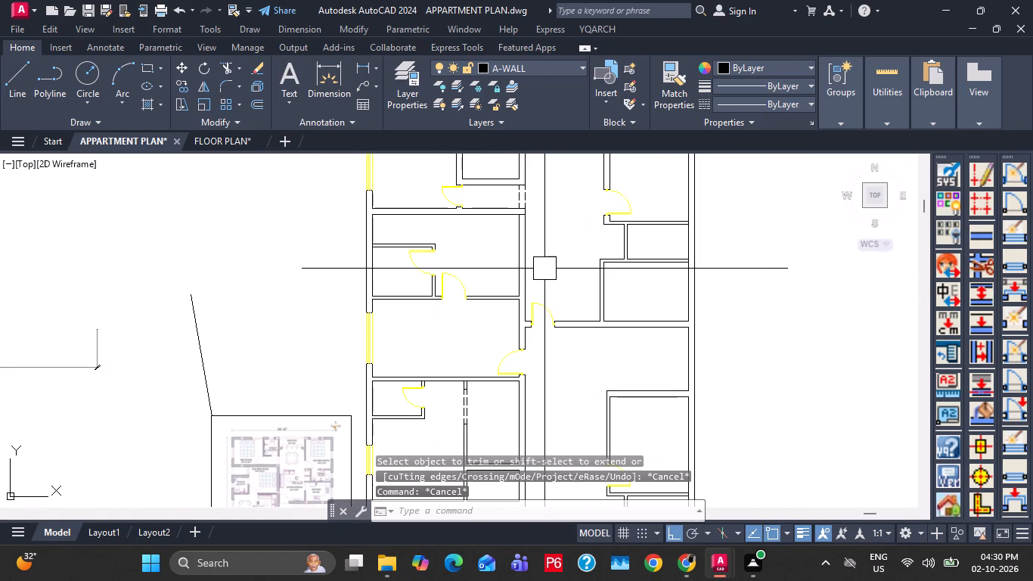
pyautogui.hotkey('ctrl', 's')
# Extend both lines of unit A's master bedroom north wall west to unit B's east wall, closing off the living room.
pyautogui.moveTo(524, 369); pyautogui.dragTo(551, 255, button='middle')
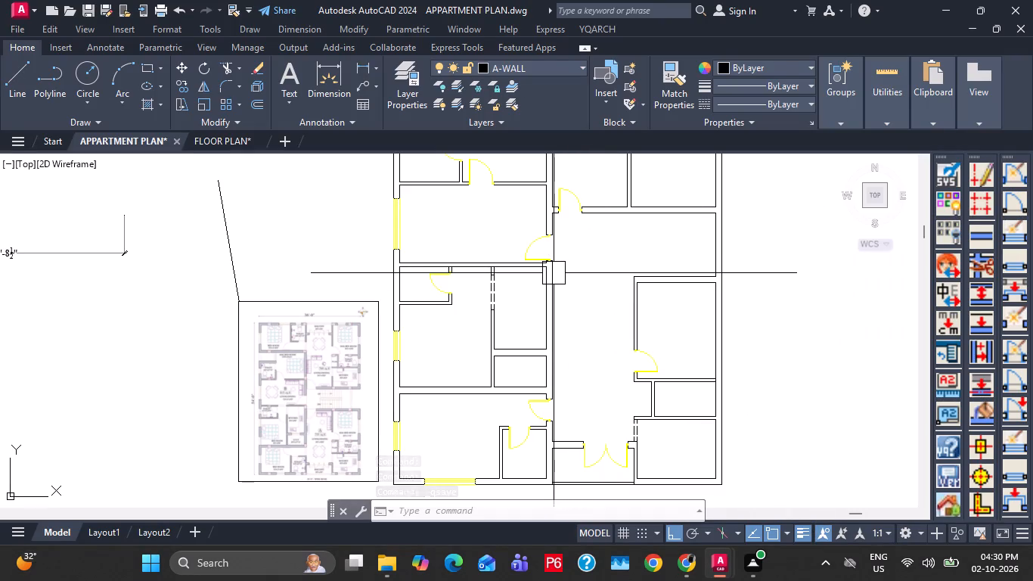
pyautogui.scroll(3, 304, 428)
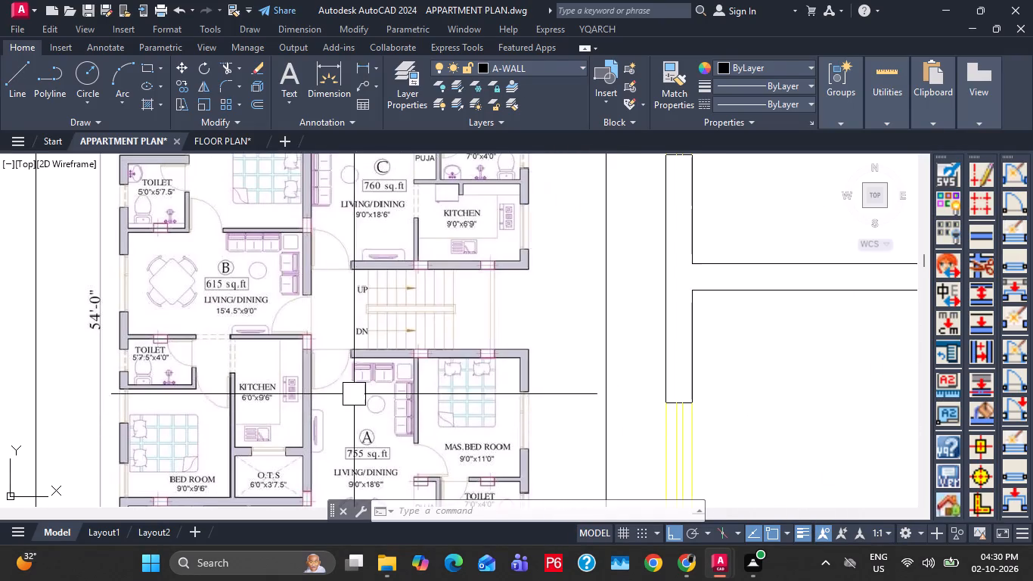
pyautogui.scroll(-3, 534, 259)
pyautogui.moveTo(676, 253); pyautogui.dragTo(549, 351, button='middle')
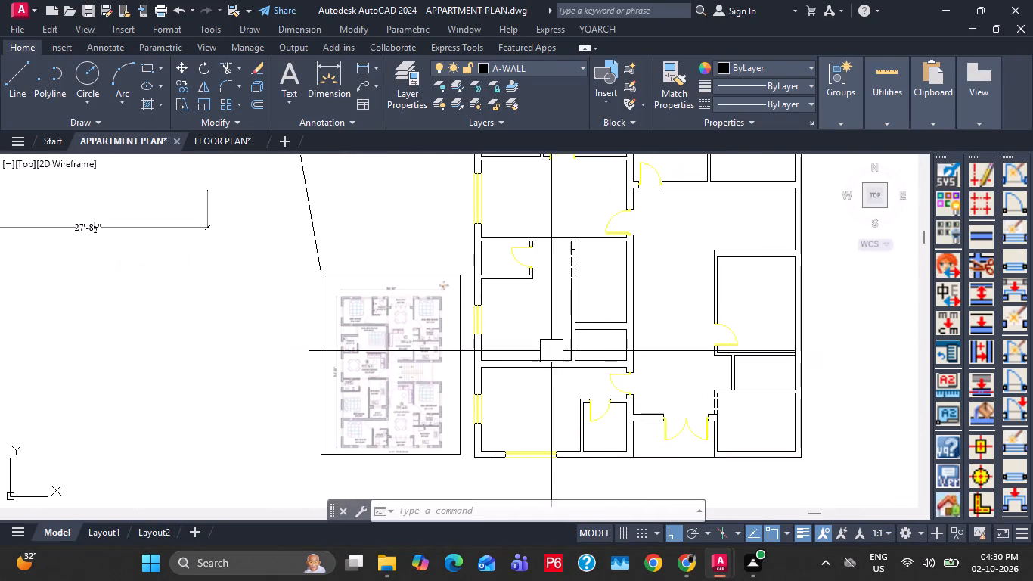
pyautogui.scroll(3, 712, 252)
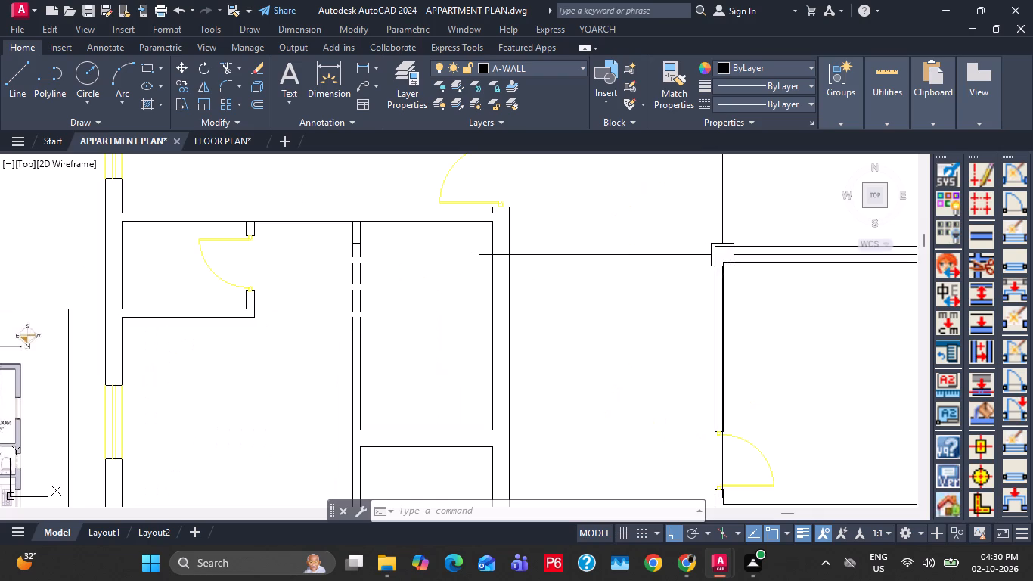
pyautogui.press('Escape')
pyautogui.press('Escape')
pyautogui.write('EX')
pyautogui.press('space')
pyautogui.click(750, 250)
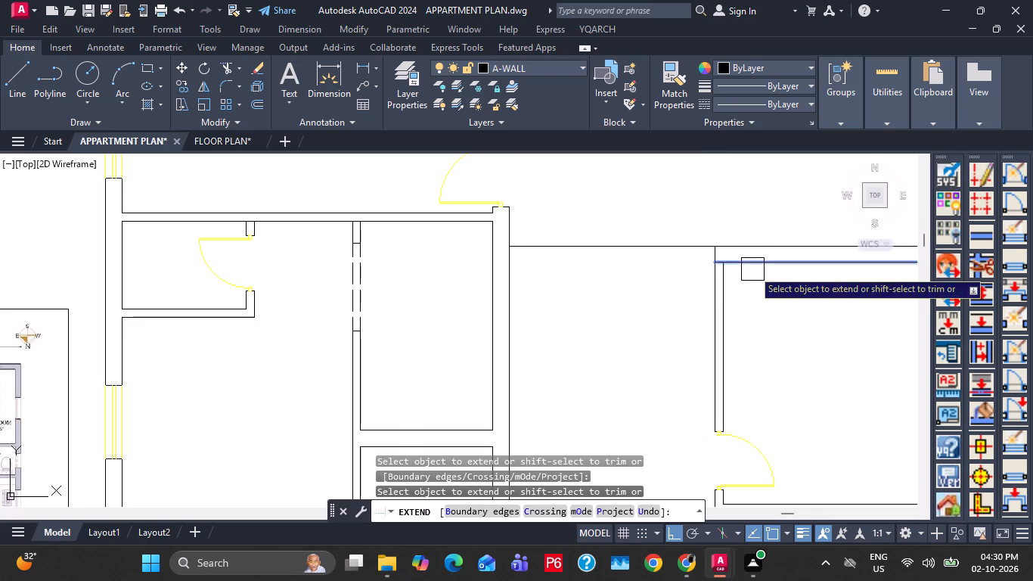
pyautogui.click(752, 269)
pyautogui.click(747, 268)
pyautogui.press('Escape')
pyautogui.press('Escape')
# Trim the leftover wall pieces where the master bedroom's west wall meets the extended north wall.
pyautogui.press('t')
pyautogui.press('r')
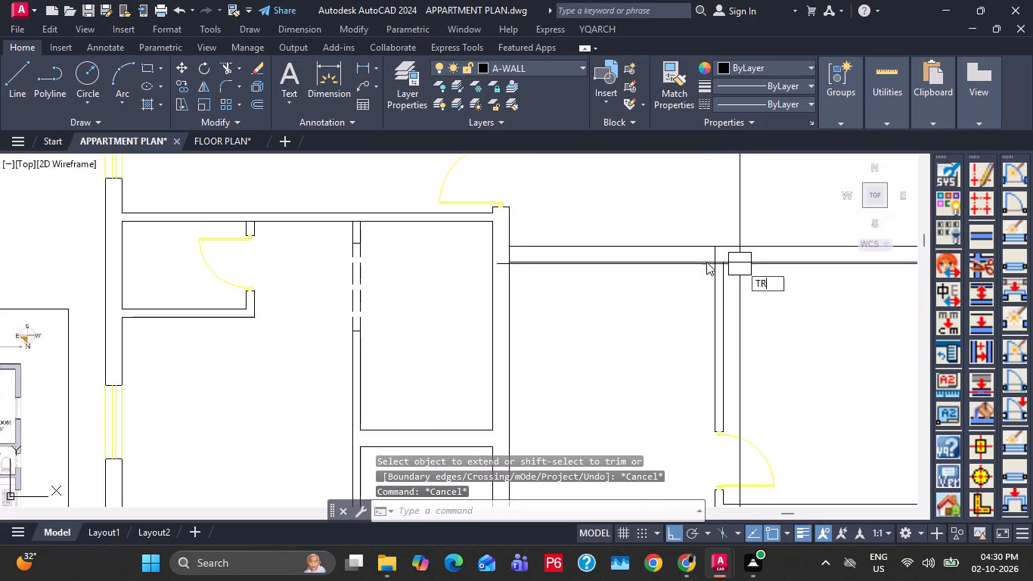
pyautogui.press('space')
pyautogui.scroll(2, 697, 260)
pyautogui.click(734, 237)
pyautogui.scroll(2, 748, 267)
pyautogui.click(749, 262)
pyautogui.press('Escape')
# Trim the line crossing the junction of unit A's living room north wall with unit B's east wall.
pyautogui.scroll(-4, 747, 259)
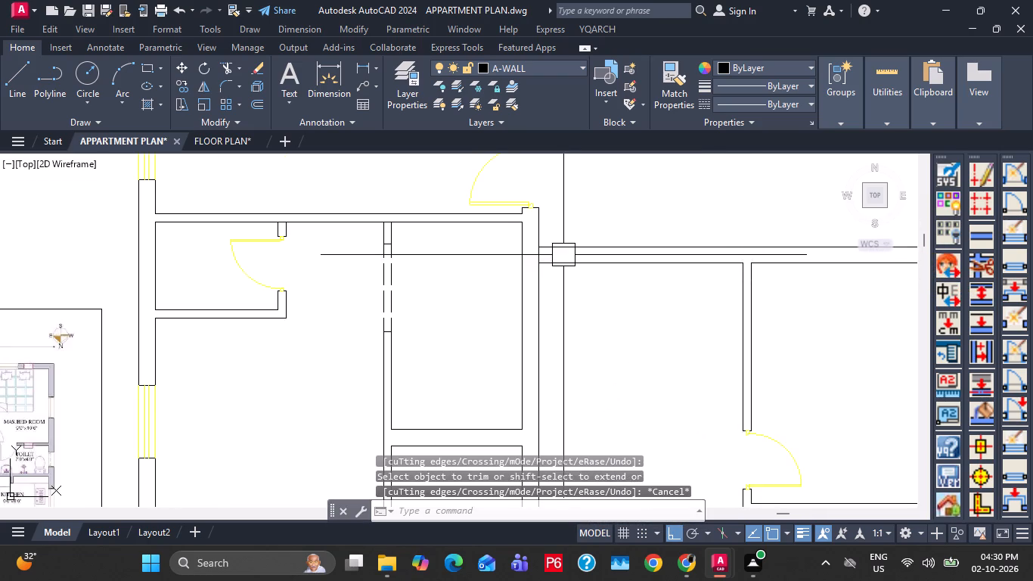
pyautogui.moveTo(559, 253); pyautogui.dragTo(564, 266, button='middle')
pyautogui.write('TR')
pyautogui.scroll(2, 564, 266)
pyautogui.press('space')
pyautogui.click(516, 275)
pyautogui.press('Escape')
# Open a door with hole width 32 at the west end of unit A's living room north wall, swinging into the room.
pyautogui.scroll(-5, 606, 251)
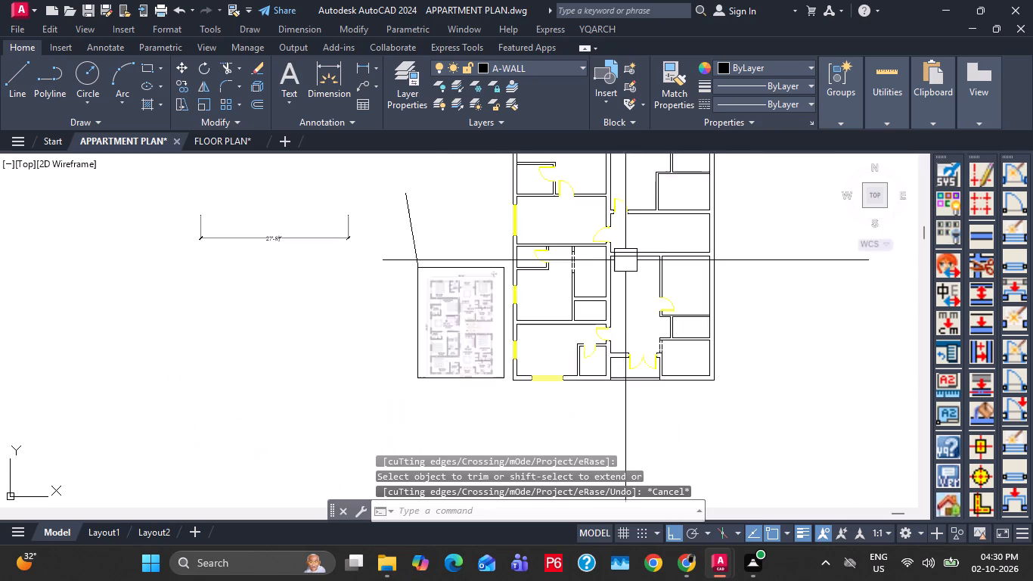
pyautogui.scroll(5, 409, 392)
pyautogui.scroll(1, 494, 255)
pyautogui.scroll(-2, 494, 255)
pyautogui.scroll(-3, 402, 247)
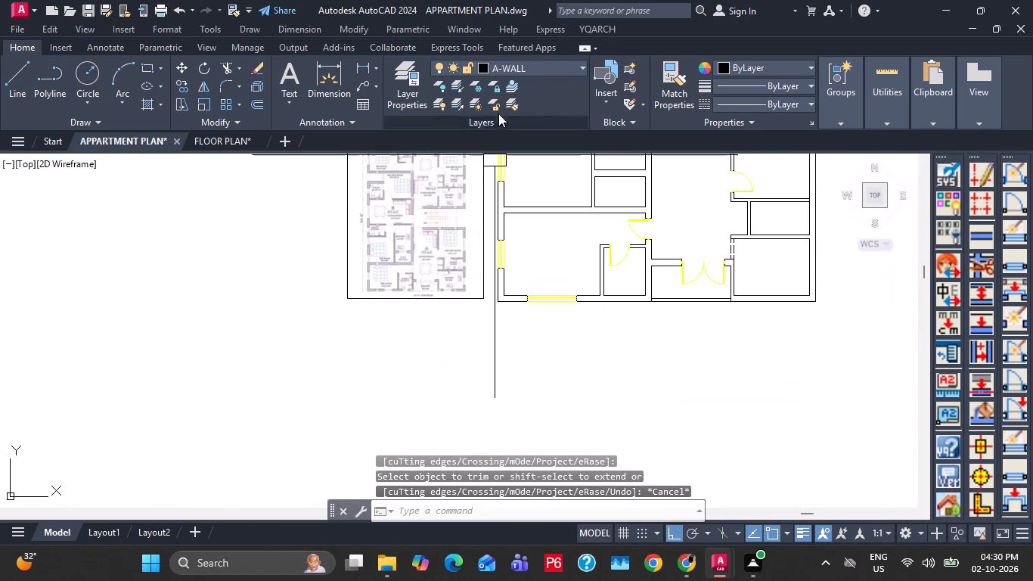
pyautogui.click(596, 36)
pyautogui.click(665, 90)
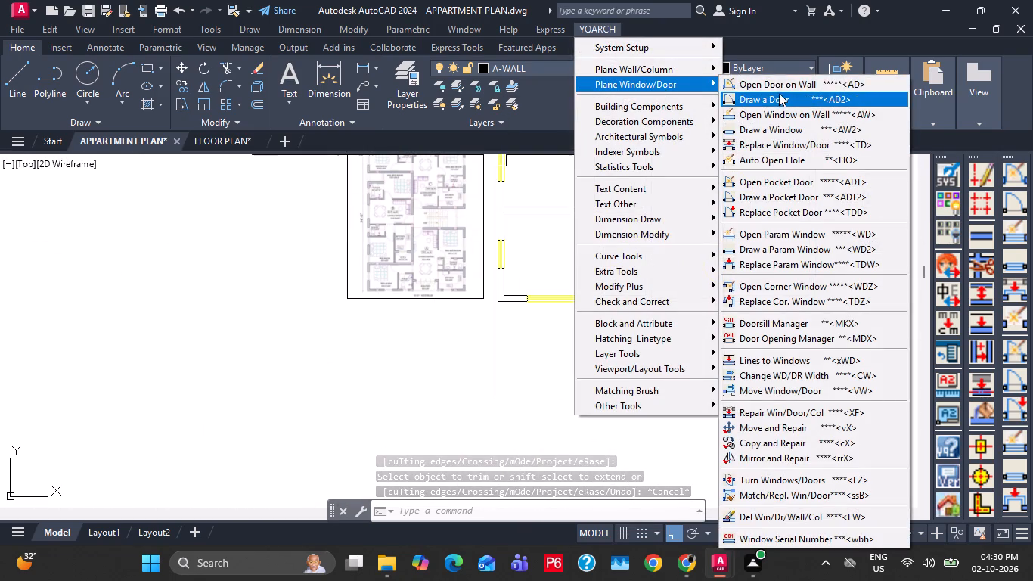
pyautogui.click(783, 88)
pyautogui.moveTo(761, 284); pyautogui.dragTo(478, 373, button='middle')
pyautogui.scroll(1, 466, 290)
pyautogui.moveTo(433, 312); pyautogui.dragTo(520, 457, button='middle')
pyautogui.scroll(2, 448, 281)
pyautogui.click(422, 256)
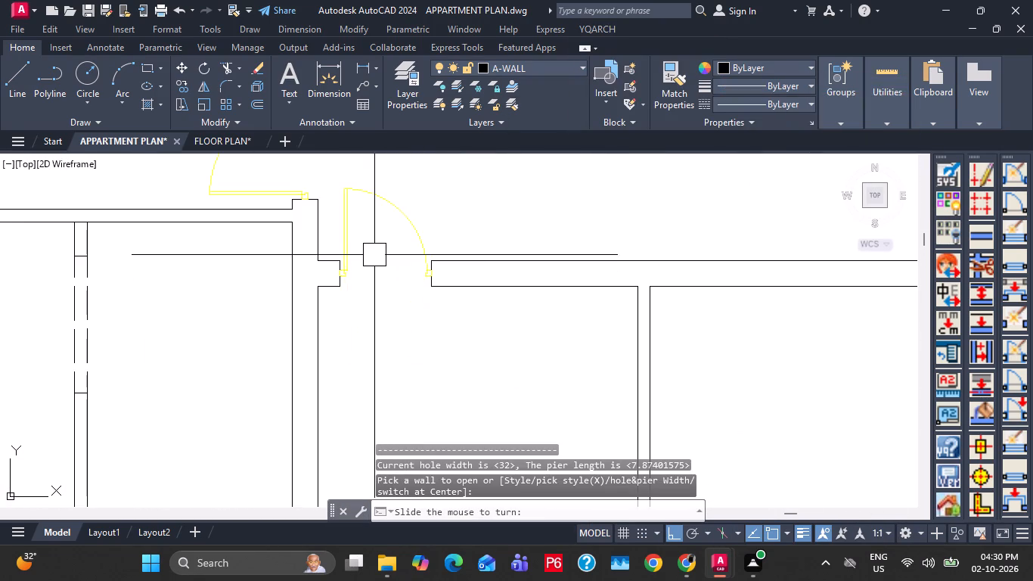
pyautogui.click(374, 295)
pyautogui.scroll(2, 434, 326)
pyautogui.press('Escape')
pyautogui.press('Escape')
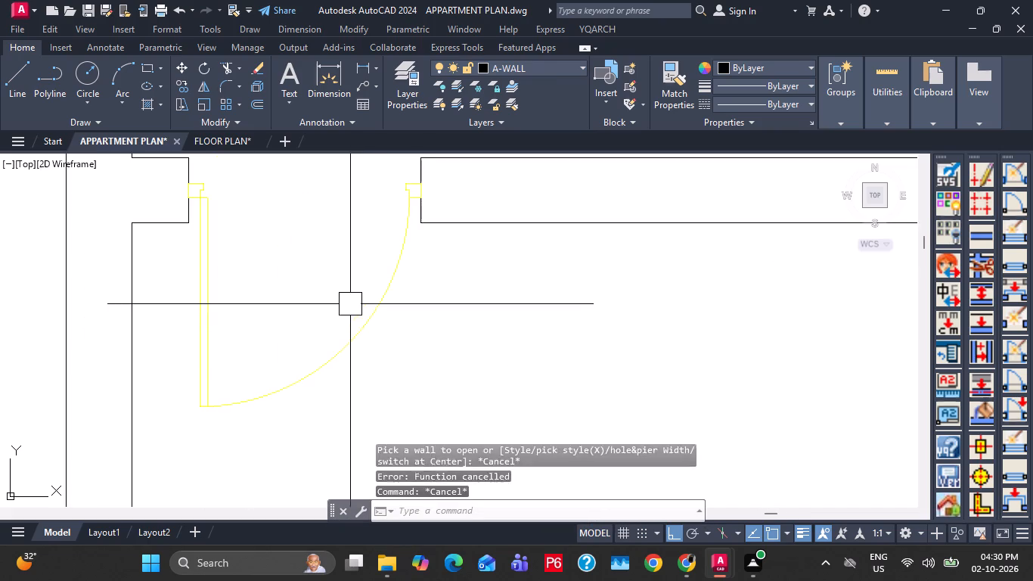
# Move unit A's living room entrance door up so its frame sits on the wall's north corner, and save the drawing.
pyautogui.press('Escape')
pyautogui.scroll(-1, 367, 315)
pyautogui.click(374, 334)
pyautogui.scroll(2, 260, 252)
pyautogui.moveTo(261, 213); pyautogui.dragTo(277, 292, button='middle')
pyautogui.press('m')
pyautogui.press('space')
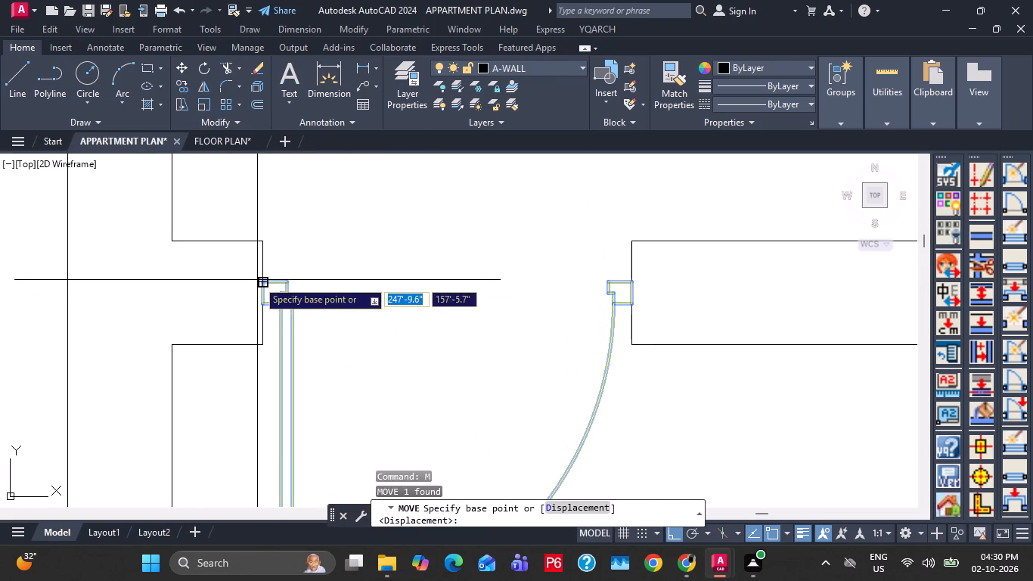
pyautogui.click(257, 280)
pyautogui.click(265, 241)
pyautogui.press('Escape')
pyautogui.scroll(-3, 449, 263)
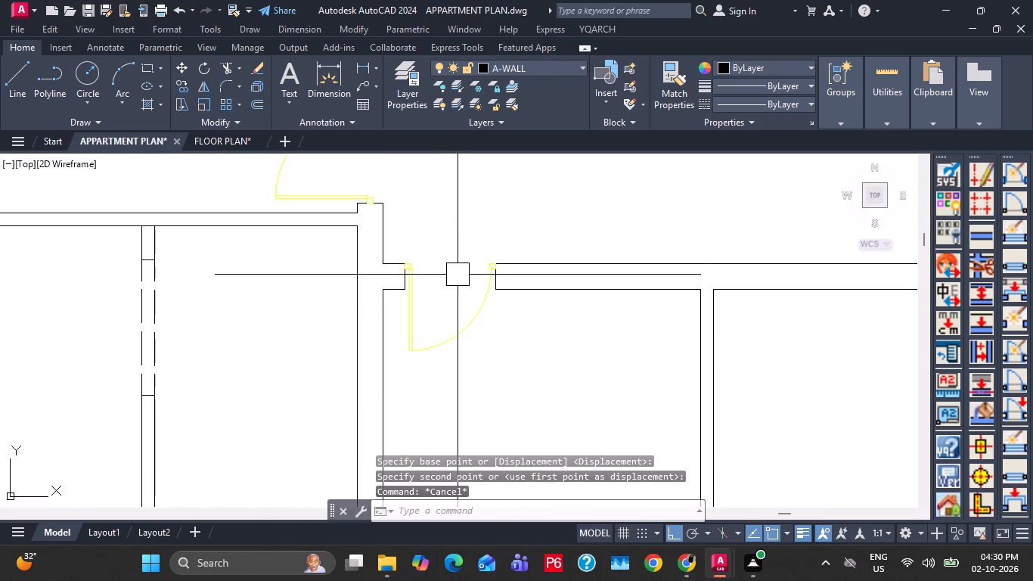
pyautogui.hotkey('ctrl', 's')
pyautogui.hotkey('ctrl', 's')
# Examine the staircase area in the reference image and compare it with the space left in the drawn plan.
pyautogui.keyDown('ctrl'); pyautogui.scroll(4, 378, 194); pyautogui.keyUp('ctrl')
pyautogui.scroll(-6, 385, 211)
pyautogui.scroll(-3, 439, 255)
pyautogui.moveTo(401, 306); pyautogui.dragTo(451, 251, button='middle')
pyautogui.scroll(2, 355, 284)
pyautogui.scroll(1, 288, 303)
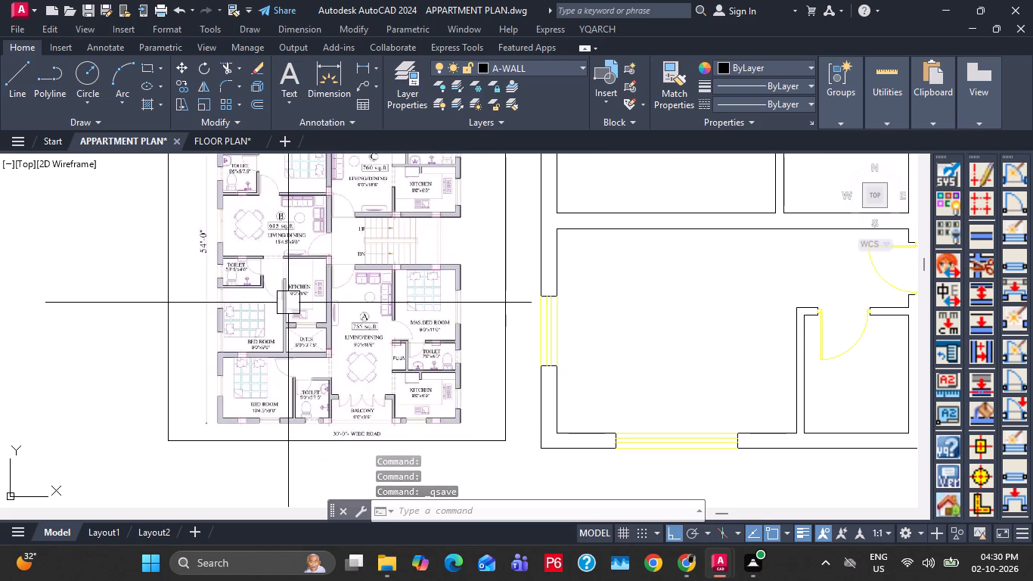
pyautogui.moveTo(654, 260); pyautogui.dragTo(423, 388, button='middle')
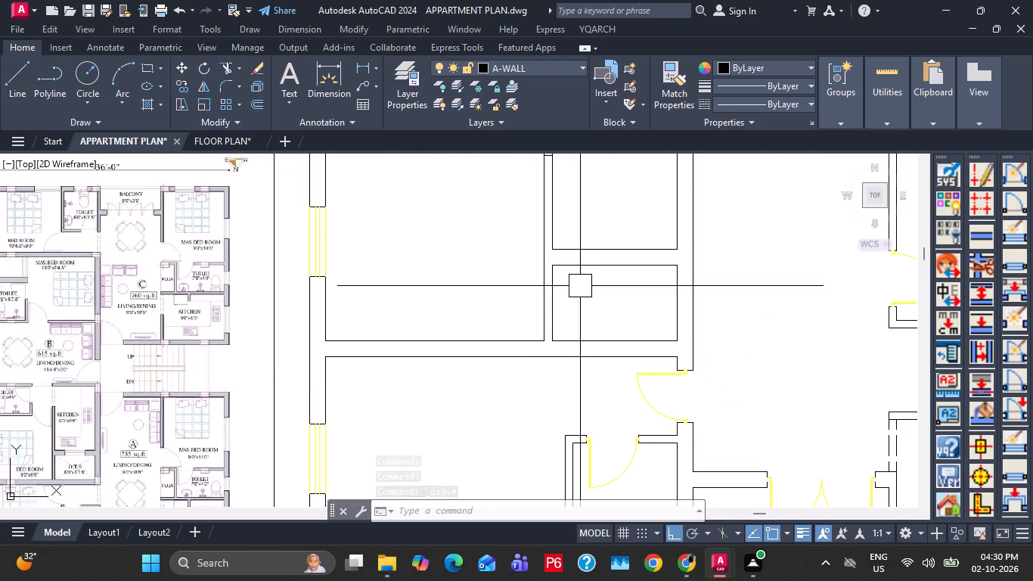
pyautogui.scroll(-2, 656, 231)
pyautogui.moveTo(725, 253); pyautogui.dragTo(541, 363, button='middle')
pyautogui.moveTo(592, 245); pyautogui.dragTo(605, 305, button='middle')
pyautogui.press('Escape')
pyautogui.press('Escape')
pyautogui.scroll(1, 623, 303)
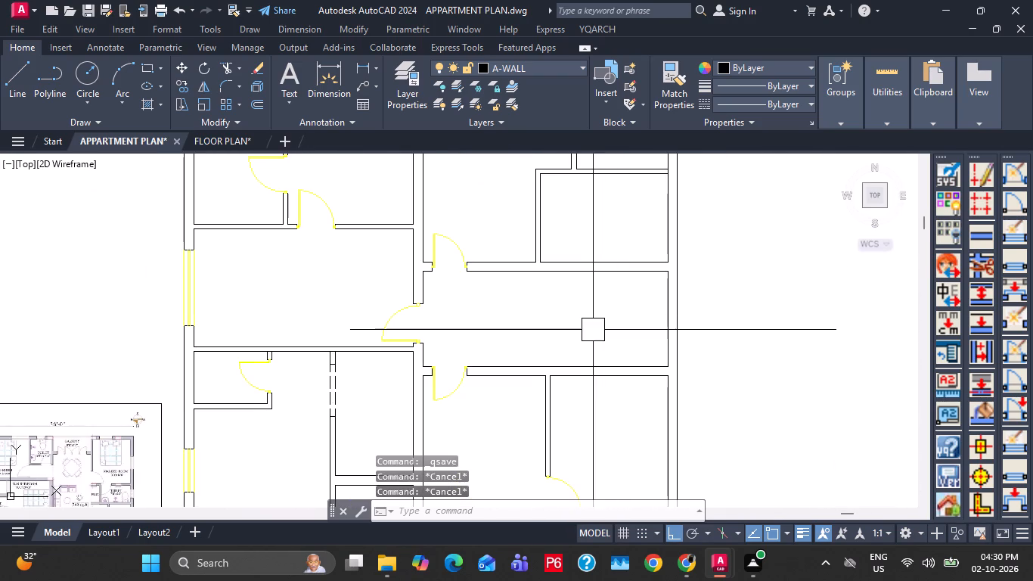
pyautogui.moveTo(603, 334); pyautogui.dragTo(822, 356, button='middle')
pyautogui.scroll(-2, 769, 346)
pyautogui.scroll(-2, 593, 328)
pyautogui.scroll(4, 614, 349)
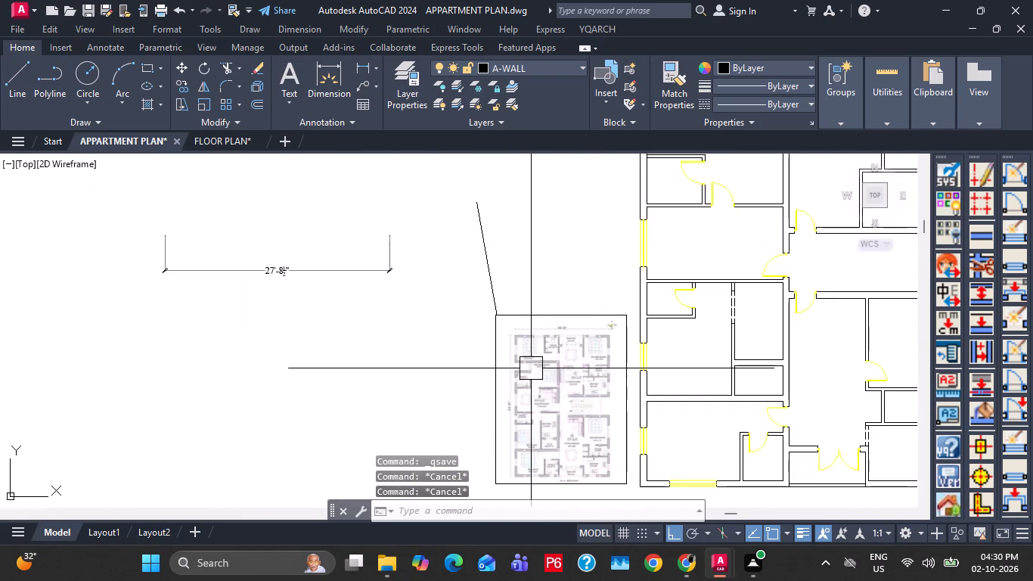
pyautogui.scroll(2, 530, 368)
pyautogui.moveTo(700, 440); pyautogui.dragTo(561, 330, button='middle')
pyautogui.scroll(-3, 505, 322)
pyautogui.moveTo(706, 342); pyautogui.dragTo(268, 433, button='middle')
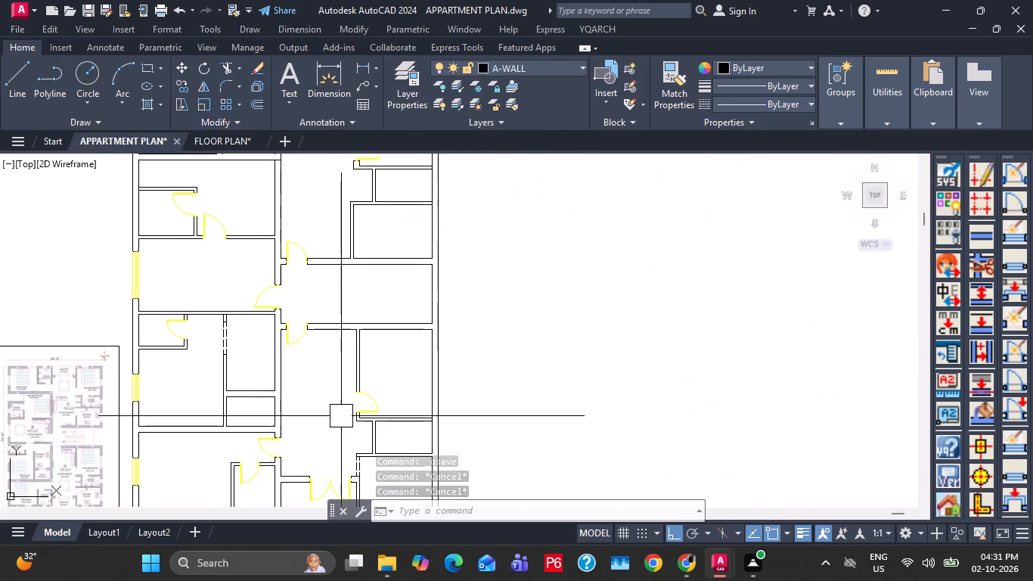
# Offset the inner line of the stairwell's east wall 11' to the west.
pyautogui.scroll(1, 402, 290)
pyautogui.moveTo(383, 303); pyautogui.dragTo(479, 343, button='middle')
pyautogui.moveTo(516, 349); pyautogui.dragTo(563, 361, button='middle')
pyautogui.write('O 1')
pyautogui.press('0')
pyautogui.press("'")
pyautogui.press('Return')
pyautogui.click(581, 358)
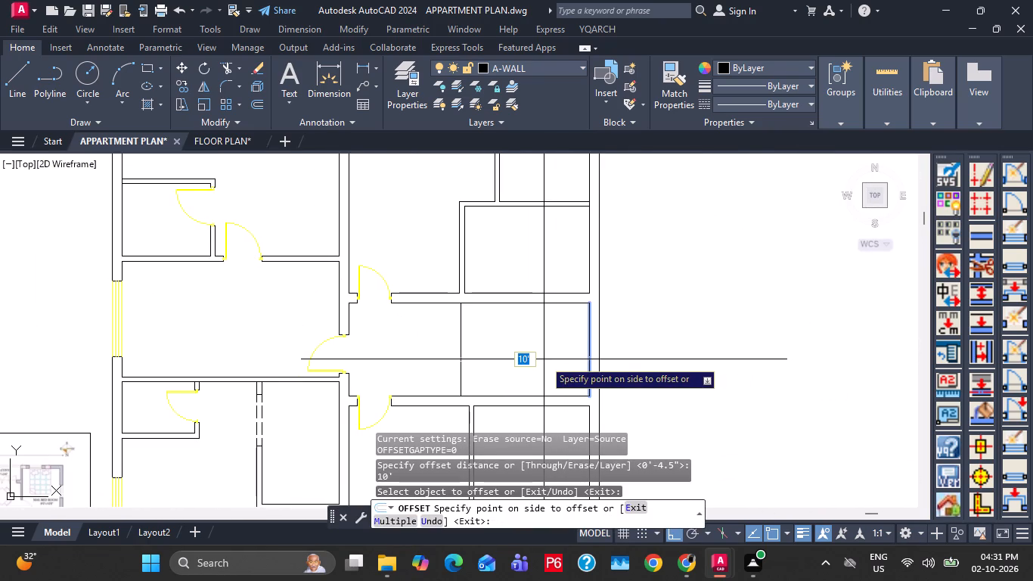
pyautogui.write("11'")
pyautogui.press('Return')
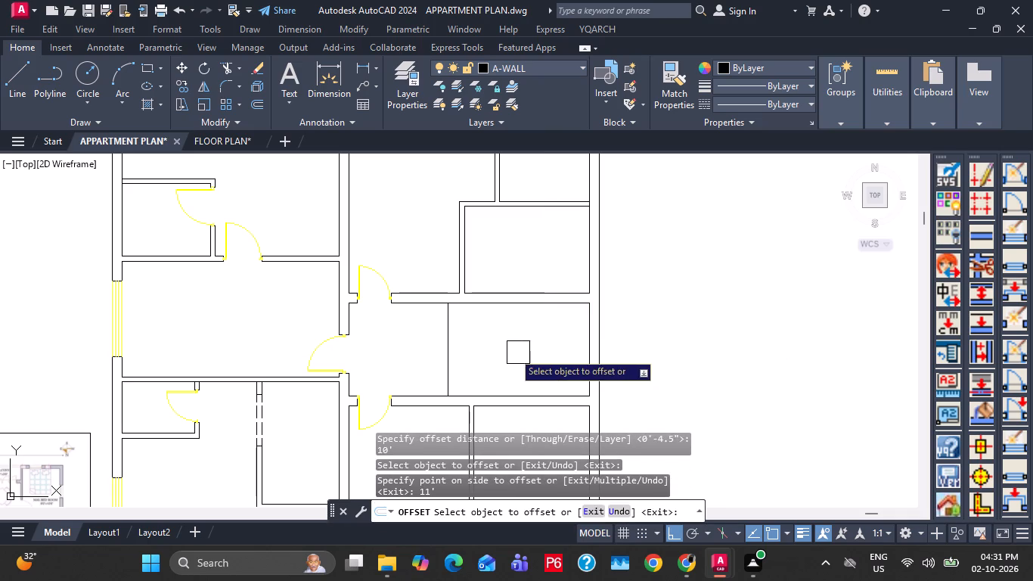
# Draw a horizontal stair centreline from the midpoint of the 11' offset line to the stairwell's east wall.
pyautogui.press('Escape')
pyautogui.write('L')
pyautogui.press('space')
pyautogui.click(451, 355)
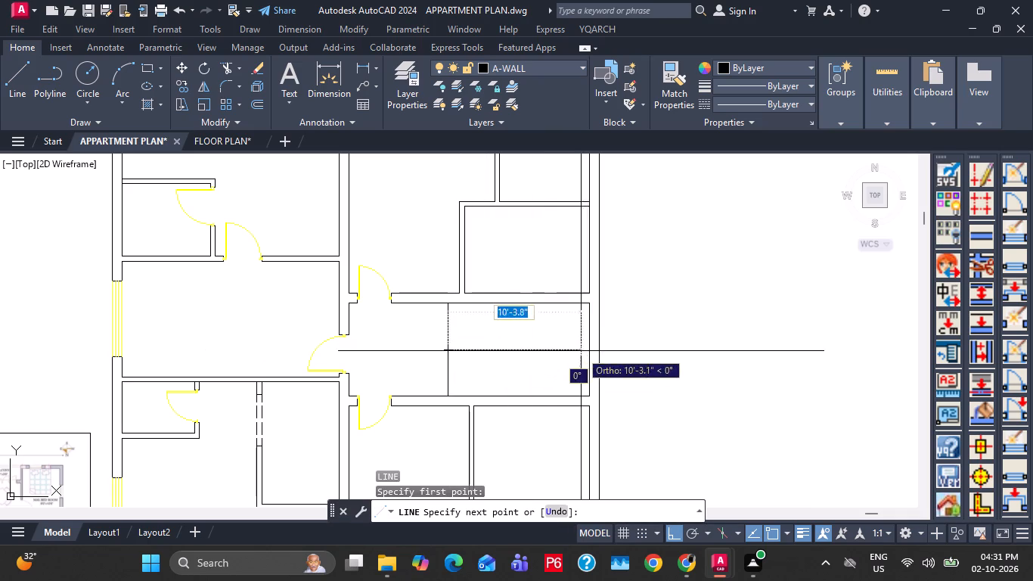
pyautogui.click(585, 350)
pyautogui.press('Escape')
pyautogui.press('Escape')
# Offset the inner line of the stairwell's east wall 3' to the west for the landing edge.
pyautogui.write('O 4')
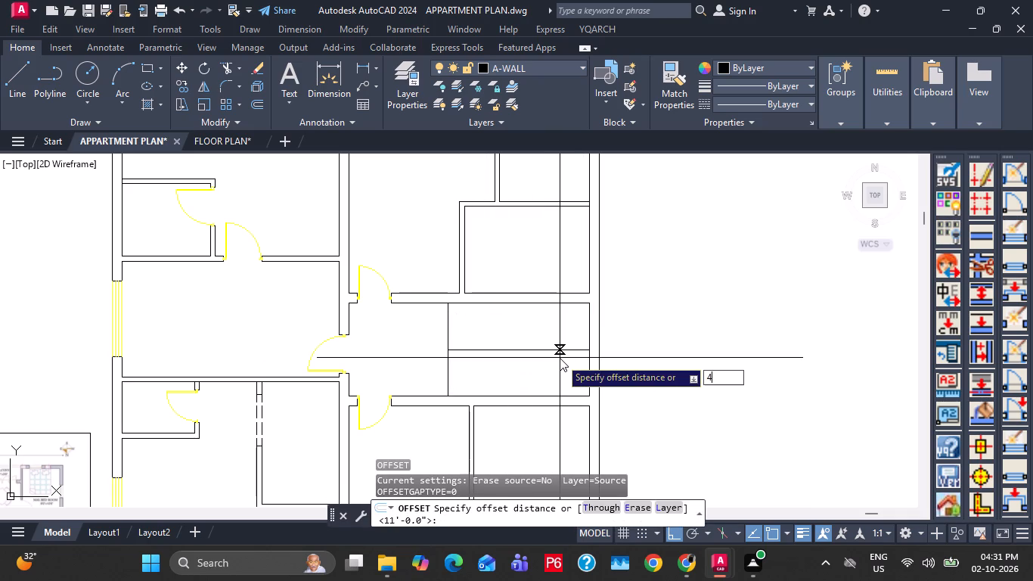
pyautogui.press('BackSpace')
pyautogui.write("3'")
pyautogui.press('Return')
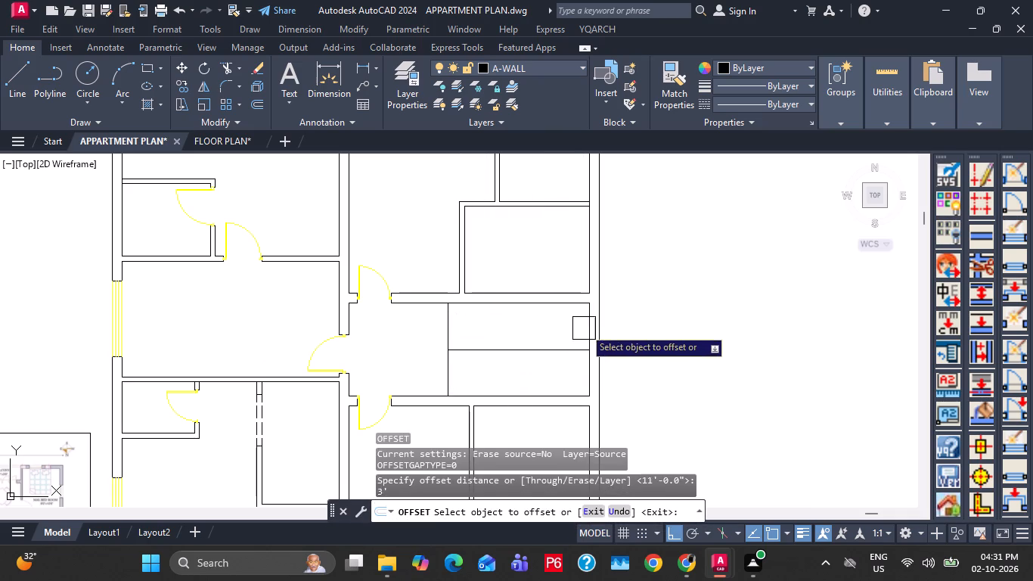
pyautogui.click(585, 327)
pyautogui.click(564, 326)
pyautogui.press('Escape')
pyautogui.press('Escape')
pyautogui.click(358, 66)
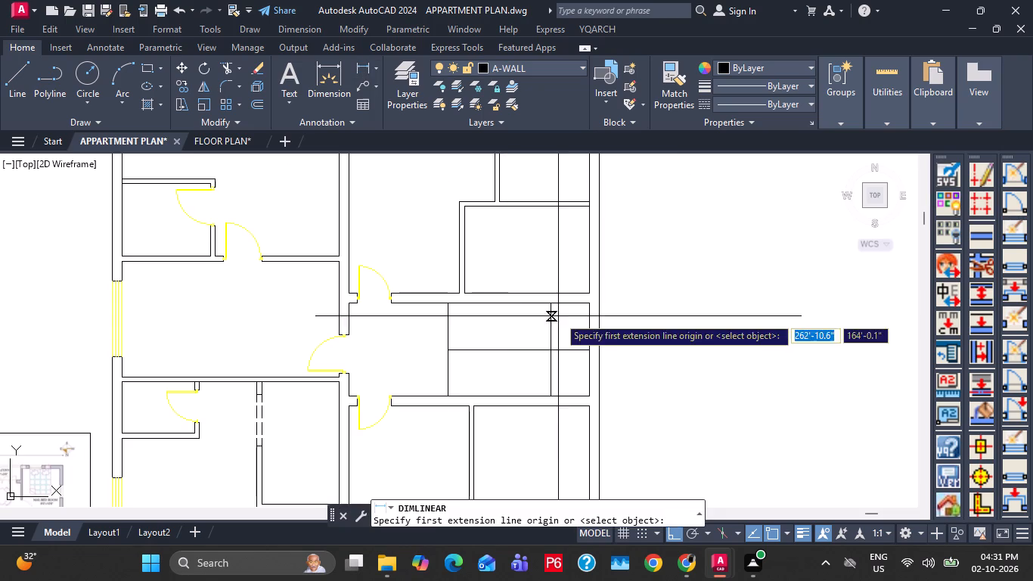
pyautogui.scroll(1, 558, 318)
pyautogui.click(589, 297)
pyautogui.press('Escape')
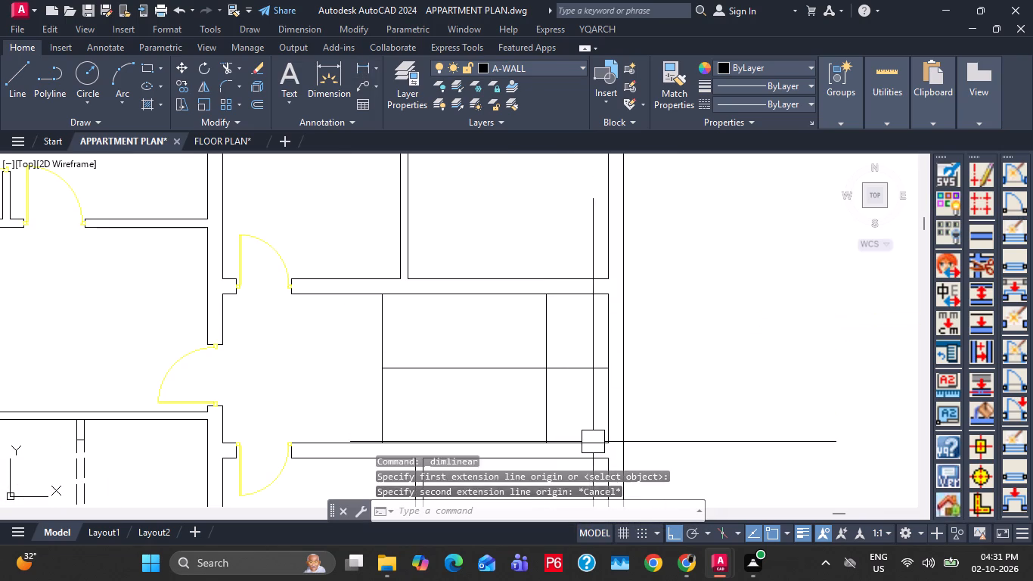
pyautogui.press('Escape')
# Move the landing edge line 6" to the west.
pyautogui.click(551, 415)
pyautogui.press('m')
pyautogui.press('space')
pyautogui.click(682, 405)
pyautogui.write('6"')
pyautogui.press('Return')
pyautogui.press('Escape')
# Offset the landing edge line successively westward at 1' spacing to make the first six further tread lines.
pyautogui.write("O 1'")
pyautogui.press('Return')
pyautogui.moveTo(542, 398); pyautogui.dragTo(532, 399)
pyautogui.click(501, 399)
pyautogui.click(509, 396)
pyautogui.click(459, 394)
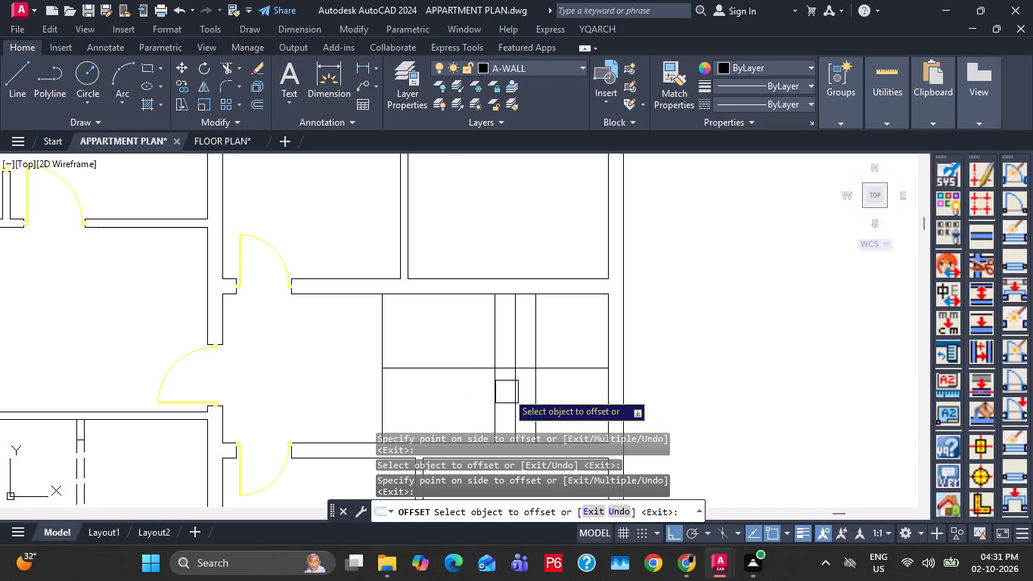
pyautogui.click(498, 391)
pyautogui.click(439, 390)
pyautogui.click(473, 390)
pyautogui.click(418, 394)
pyautogui.moveTo(453, 390); pyautogui.dragTo(426, 390)
pyautogui.moveTo(362, 390); pyautogui.dragTo(374, 390)
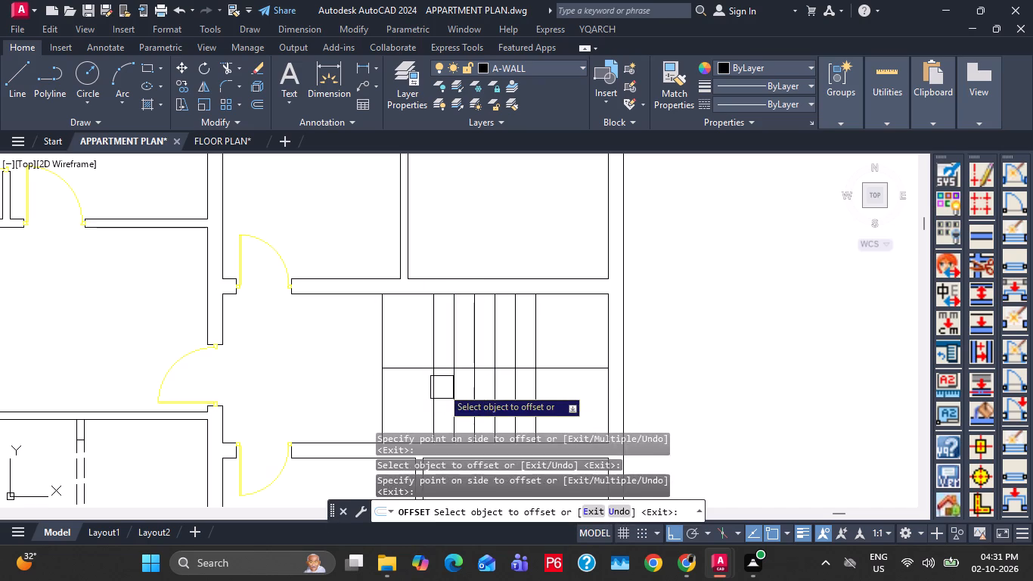
pyautogui.click(433, 387)
pyautogui.click(380, 390)
# Continue the 1' offsets westward from the last tread line to add five more stair treads.
pyautogui.moveTo(419, 398); pyautogui.dragTo(529, 340, button='middle')
pyautogui.scroll(1, 523, 340)
pyautogui.click(523, 340)
pyautogui.click(499, 345)
pyautogui.click(492, 356)
pyautogui.click(399, 357)
pyautogui.click(446, 354)
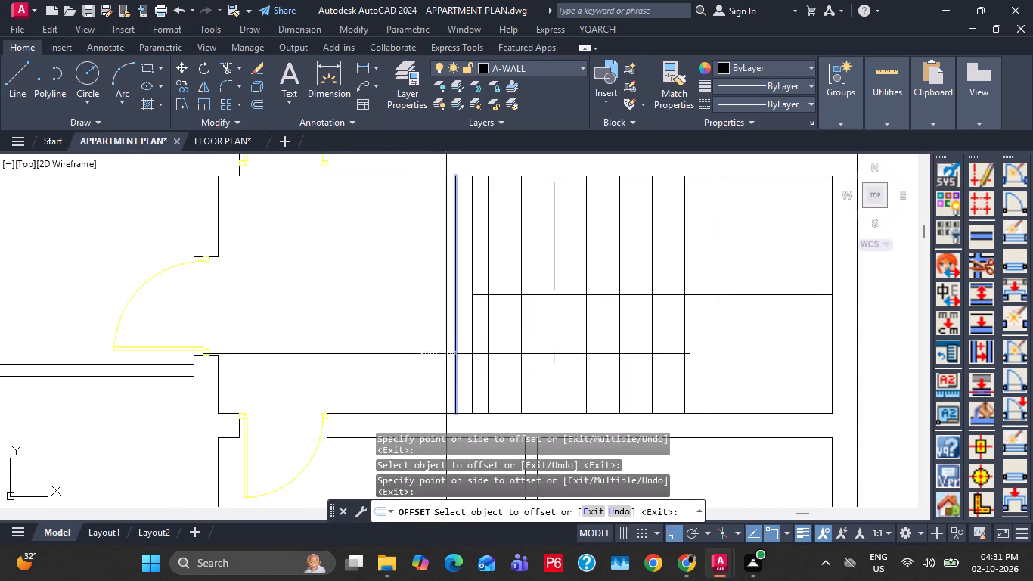
pyautogui.click(370, 353)
pyautogui.click(423, 351)
pyautogui.click(334, 359)
pyautogui.click(392, 362)
pyautogui.click(342, 367)
pyautogui.press('Escape')
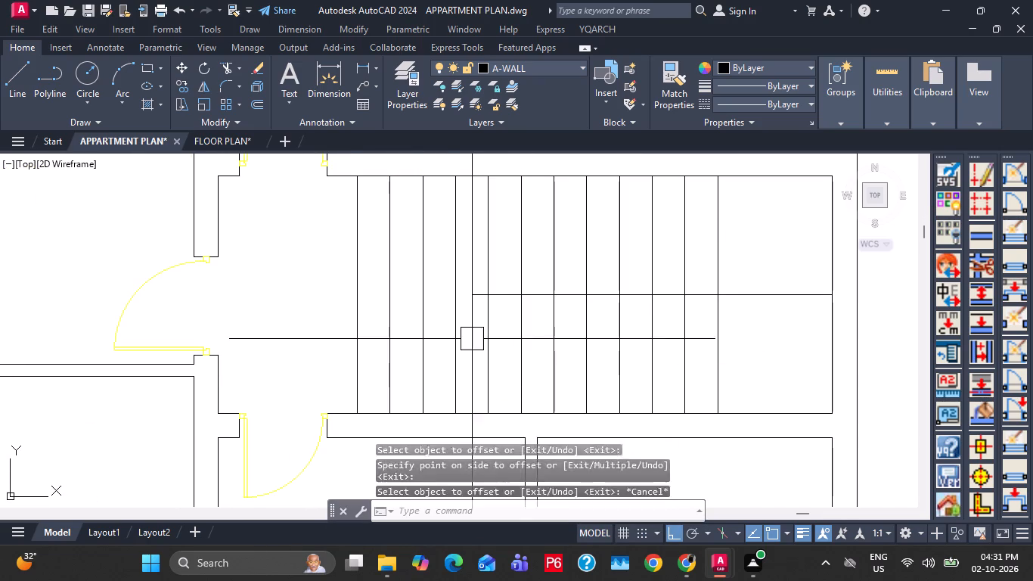
# Erase the 11' offset line standing between the stair treads.
pyautogui.press('Escape')
pyautogui.click(475, 330)
pyautogui.press('Delete')
# Extend the stair centreline west across the treads to the westernmost tread line, and save the drawing.
pyautogui.write('EX')
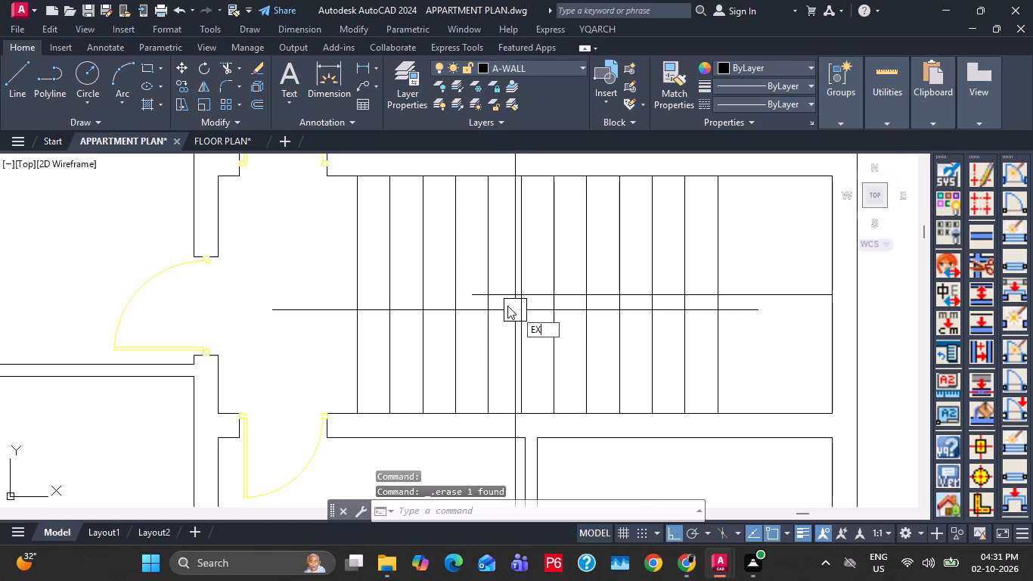
pyautogui.press('space')
pyautogui.scroll(1, 503, 303)
pyautogui.click(492, 292)
pyautogui.click(454, 290)
pyautogui.click(414, 290)
pyautogui.click(356, 290)
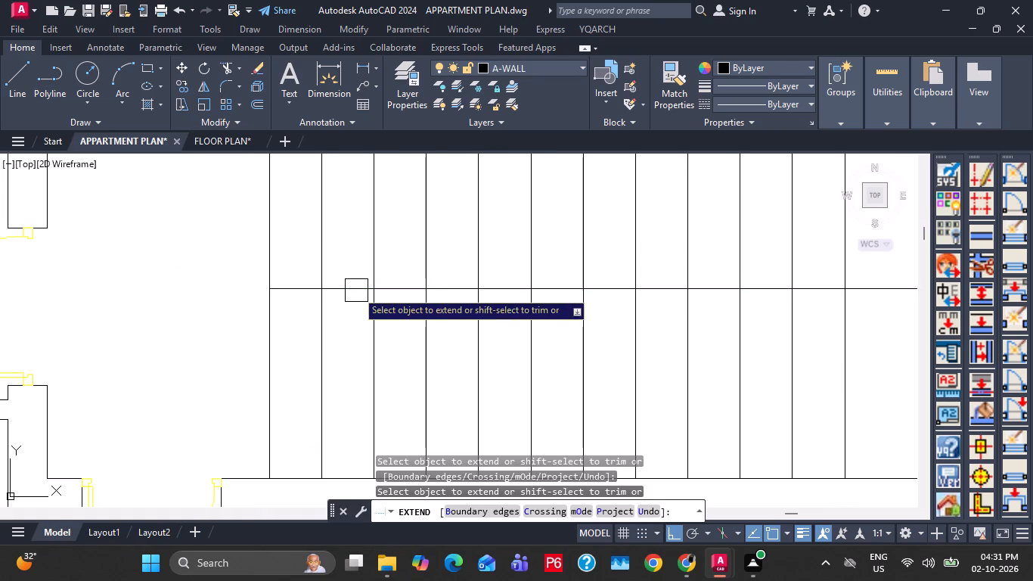
pyautogui.press('Escape')
pyautogui.press('Escape')
pyautogui.scroll(-4, 445, 295)
pyautogui.moveTo(427, 330); pyautogui.dragTo(465, 313, button='middle')
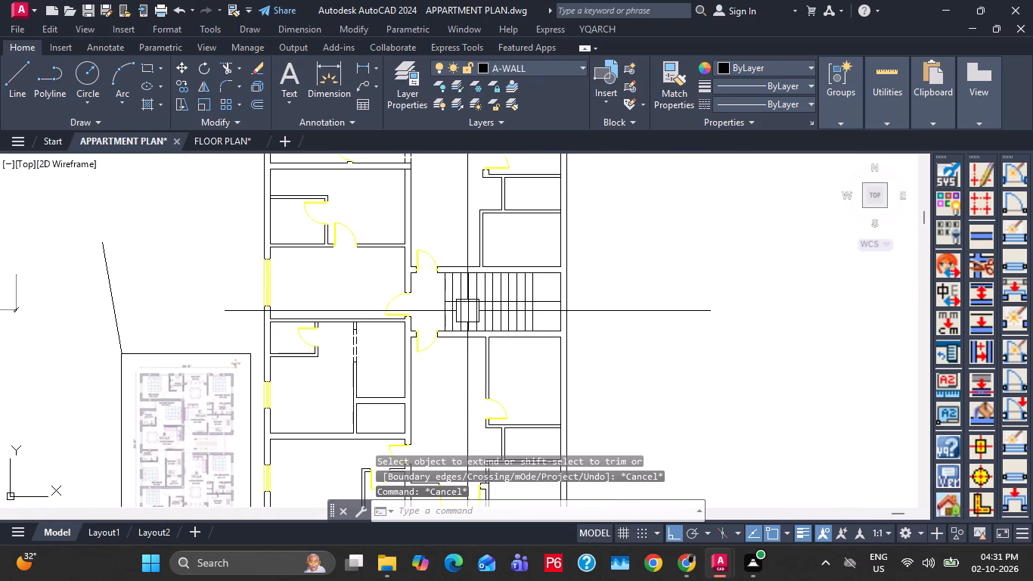
pyautogui.press('Escape')
pyautogui.press('Escape')
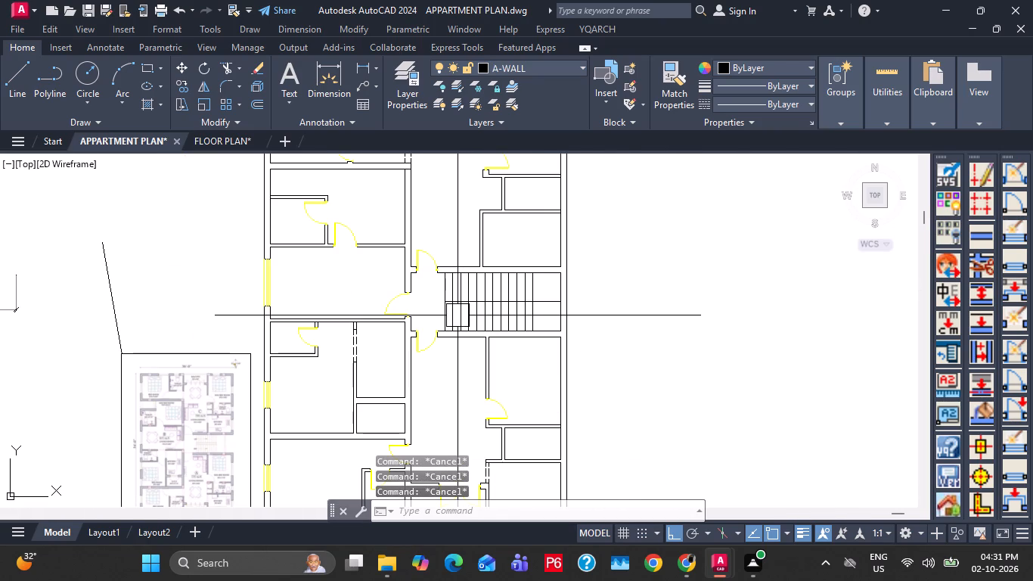
pyautogui.hotkey('ctrl', 's')
# Check the reference stair, and add a vertical linear dimension from the stairwell's north wall to the stair centreline.
pyautogui.scroll(3, 240, 474)
pyautogui.scroll(1, 107, 331)
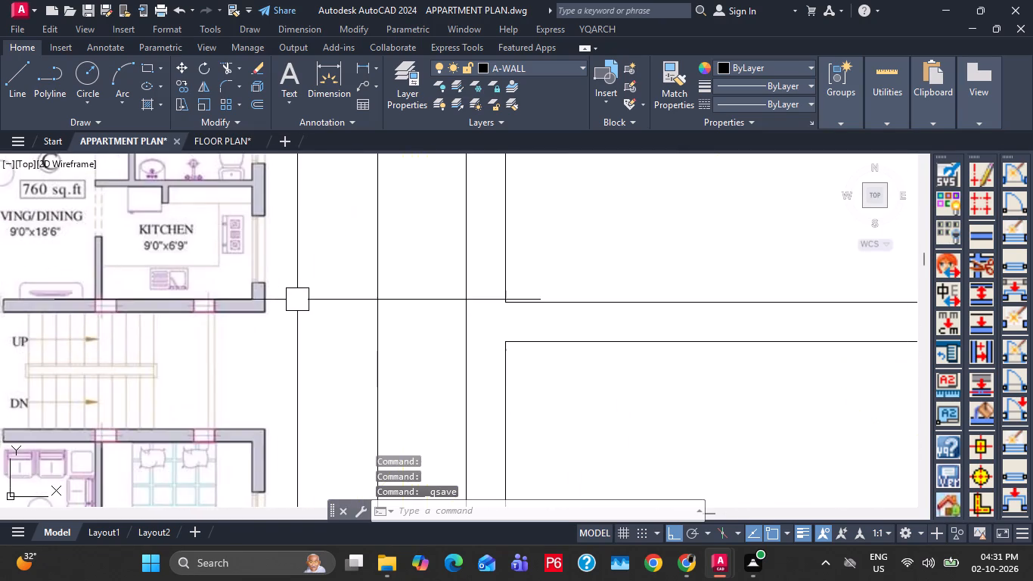
pyautogui.scroll(-4, 297, 300)
pyautogui.moveTo(639, 238); pyautogui.dragTo(530, 354, button='middle')
pyautogui.scroll(2, 458, 262)
pyautogui.press('Escape')
pyautogui.click(359, 62)
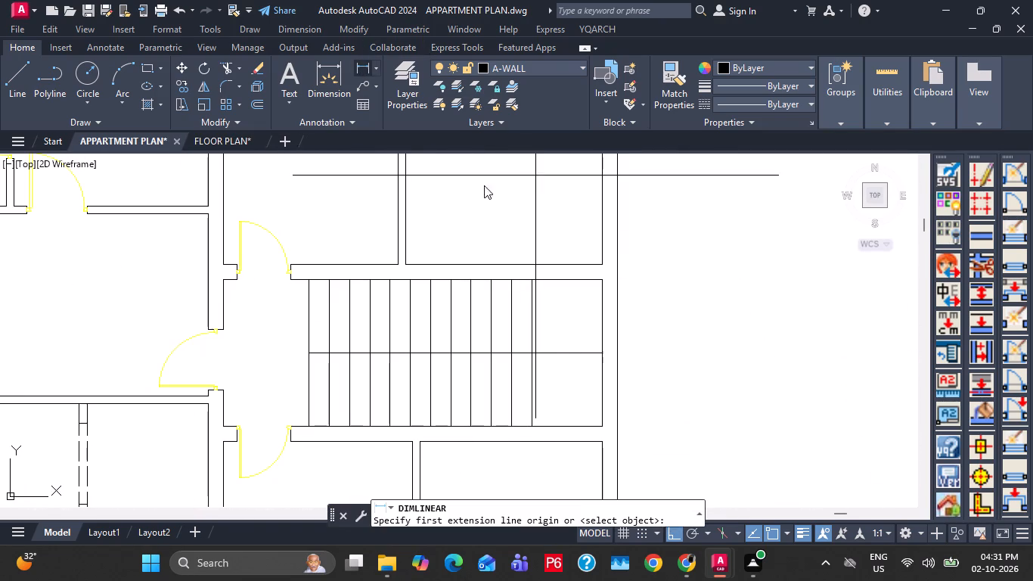
pyautogui.click(560, 286)
pyautogui.click(561, 356)
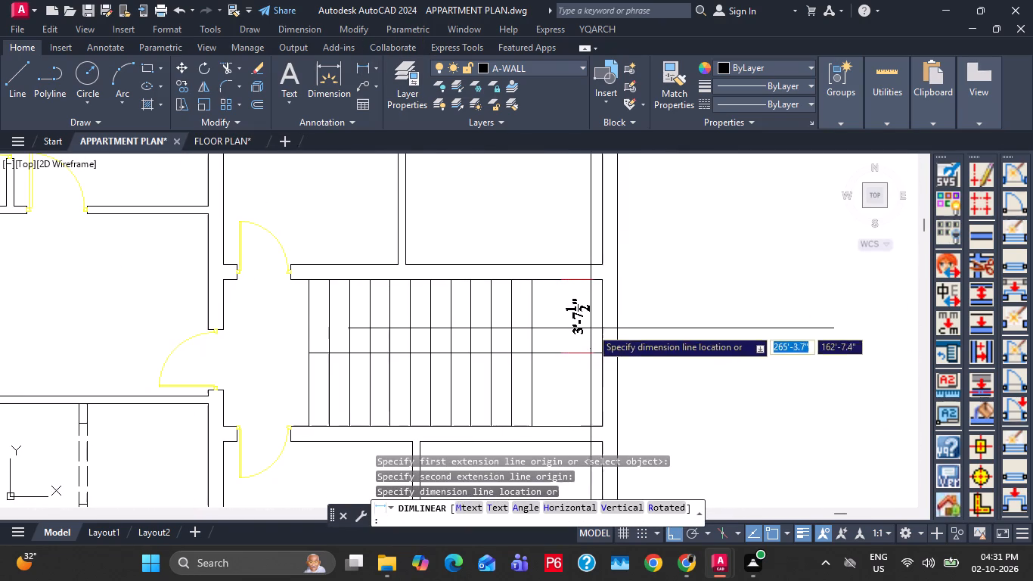
pyautogui.scroll(2, 591, 327)
pyautogui.click(574, 324)
pyautogui.press('Escape')
pyautogui.press('Escape')
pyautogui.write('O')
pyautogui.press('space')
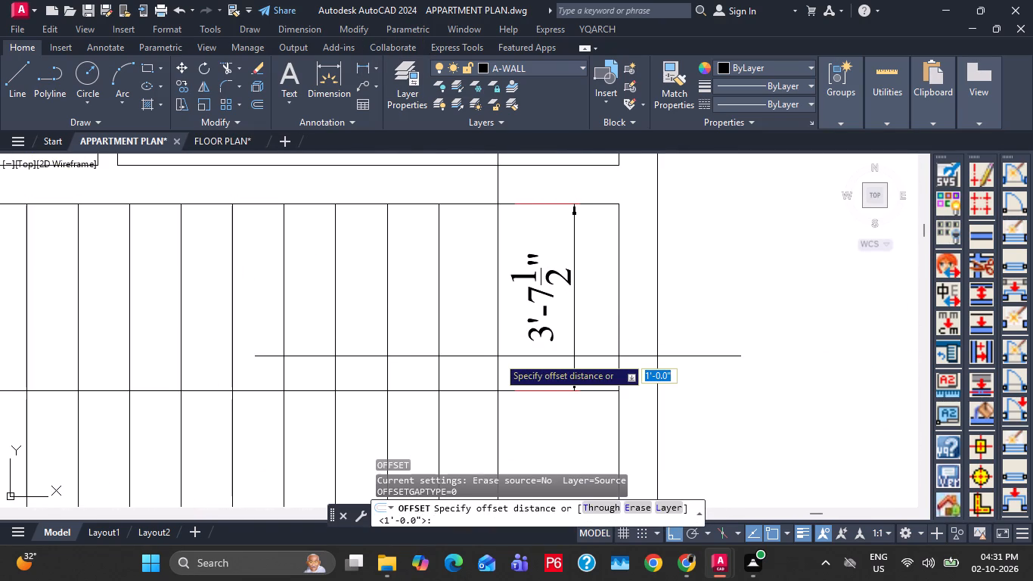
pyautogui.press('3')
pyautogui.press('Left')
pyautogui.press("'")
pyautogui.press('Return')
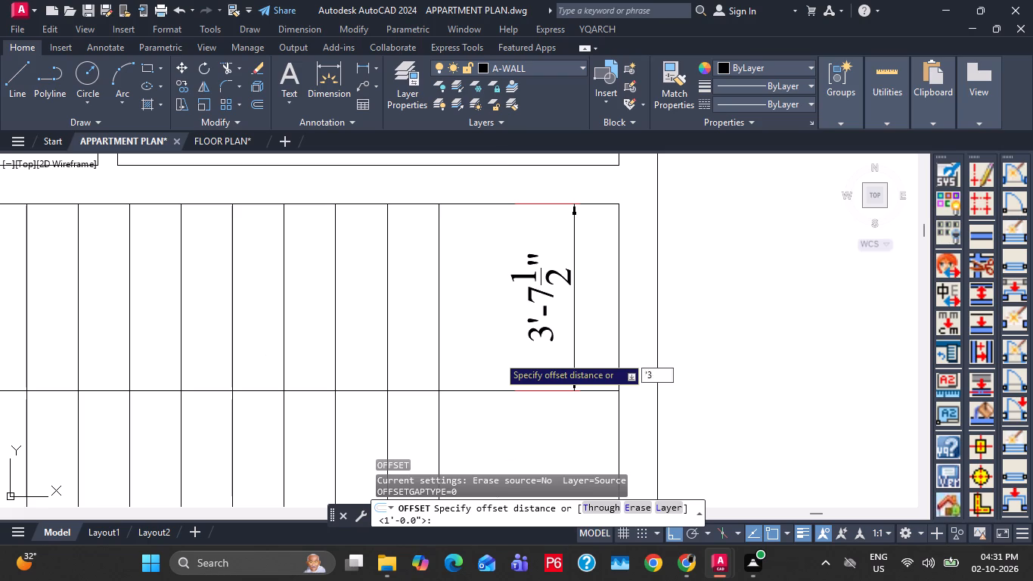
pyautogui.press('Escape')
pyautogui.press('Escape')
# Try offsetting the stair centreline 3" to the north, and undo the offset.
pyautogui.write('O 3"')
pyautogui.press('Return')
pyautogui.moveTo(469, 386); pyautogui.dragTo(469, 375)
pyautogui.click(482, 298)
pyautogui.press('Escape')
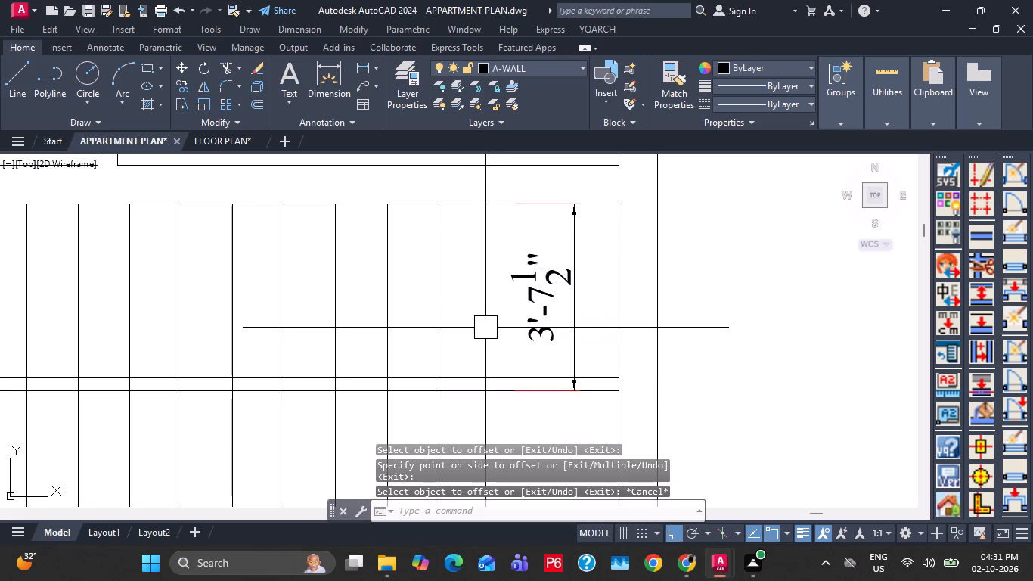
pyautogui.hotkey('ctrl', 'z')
# Offset the stair centreline 6" to both the north and the south to outline the gap between flights.
pyautogui.write('O 6"')
pyautogui.press('Return')
pyautogui.click(495, 391)
pyautogui.click(484, 312)
pyautogui.moveTo(486, 392); pyautogui.dragTo(508, 300, button='middle')
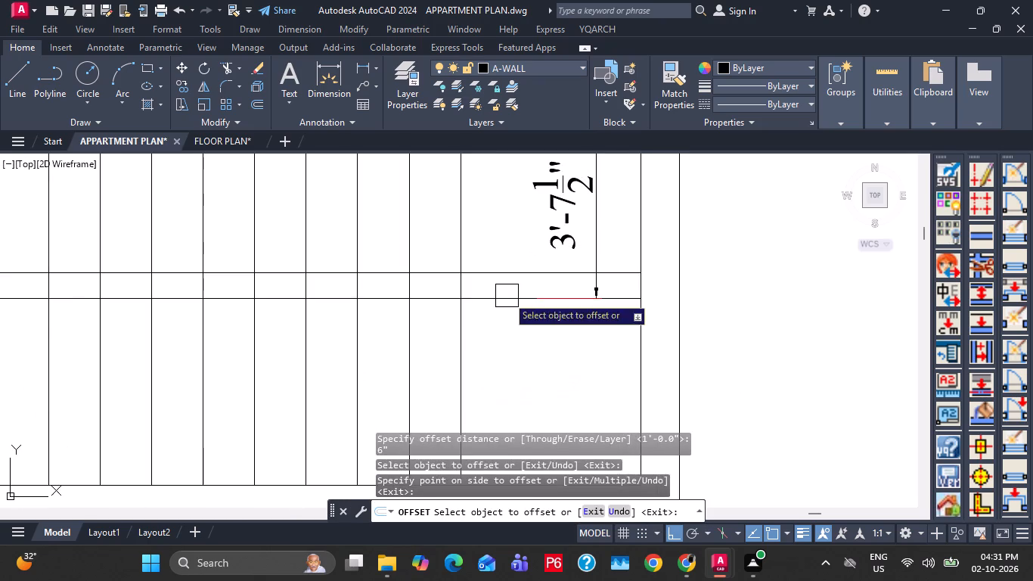
pyautogui.click(507, 296)
pyautogui.click(510, 358)
pyautogui.press('Escape')
pyautogui.press('Escape')
pyautogui.press('Escape')
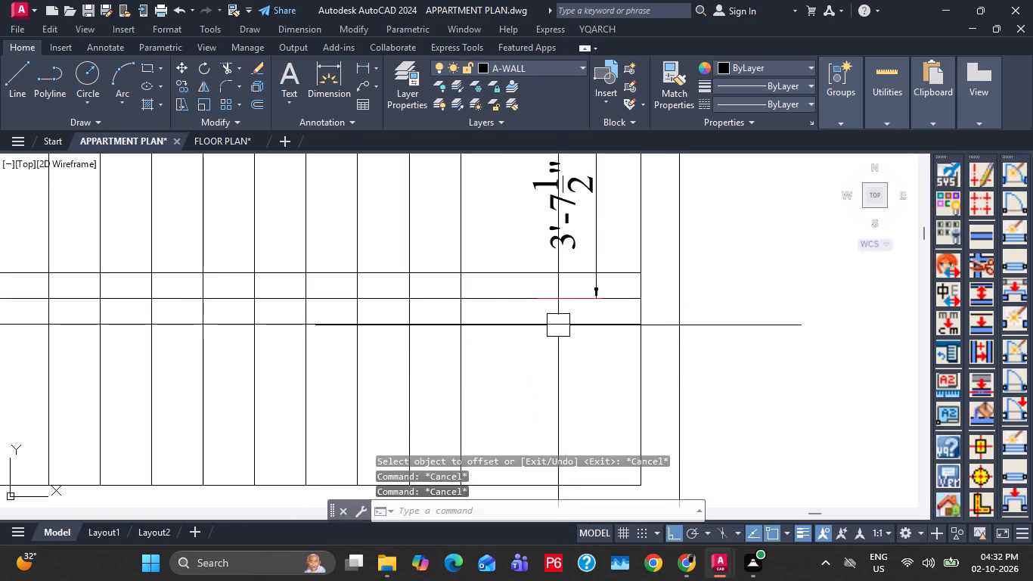
pyautogui.press('Escape')
pyautogui.press('Escape')
pyautogui.press('Escape')
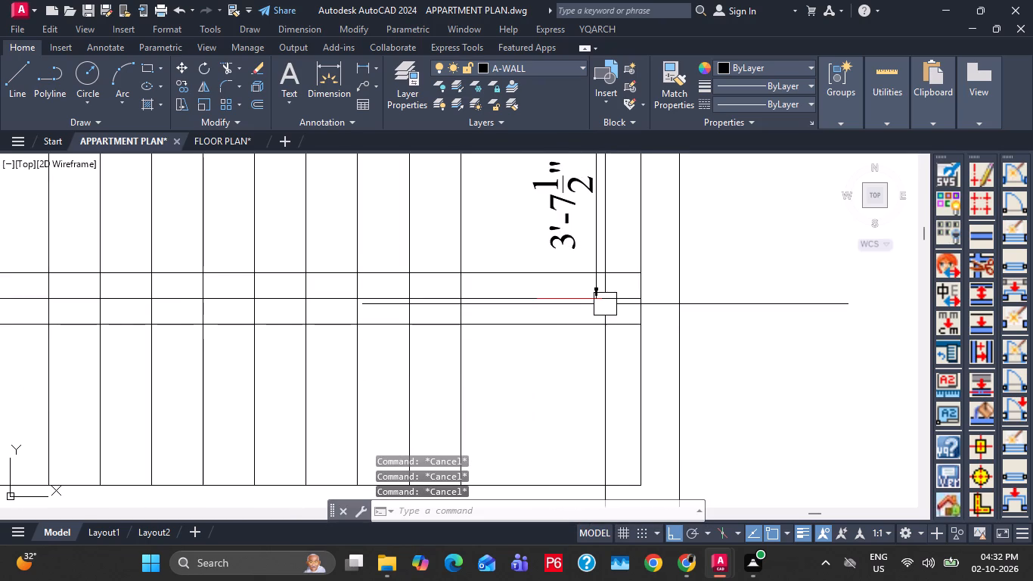
# Examine the reference plan's staircase around the gap between the two flights.
pyautogui.press('Escape')
pyautogui.press('Escape')
pyautogui.scroll(-2, 605, 303)
pyautogui.scroll(-1, 459, 326)
pyautogui.scroll(1, 243, 431)
pyautogui.scroll(-2, 362, 393)
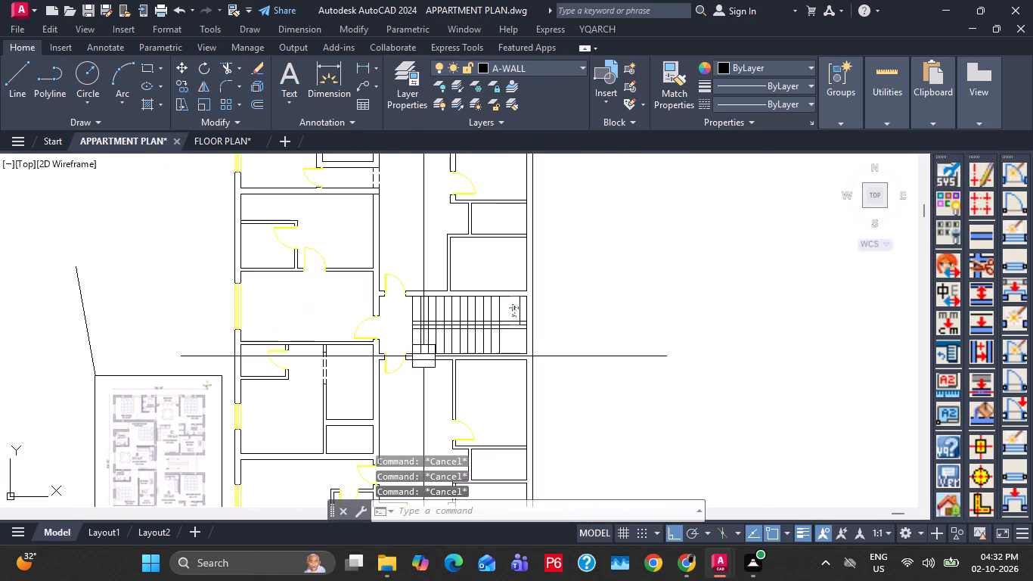
pyautogui.moveTo(328, 384); pyautogui.dragTo(399, 327, button='middle')
pyautogui.scroll(3, 252, 406)
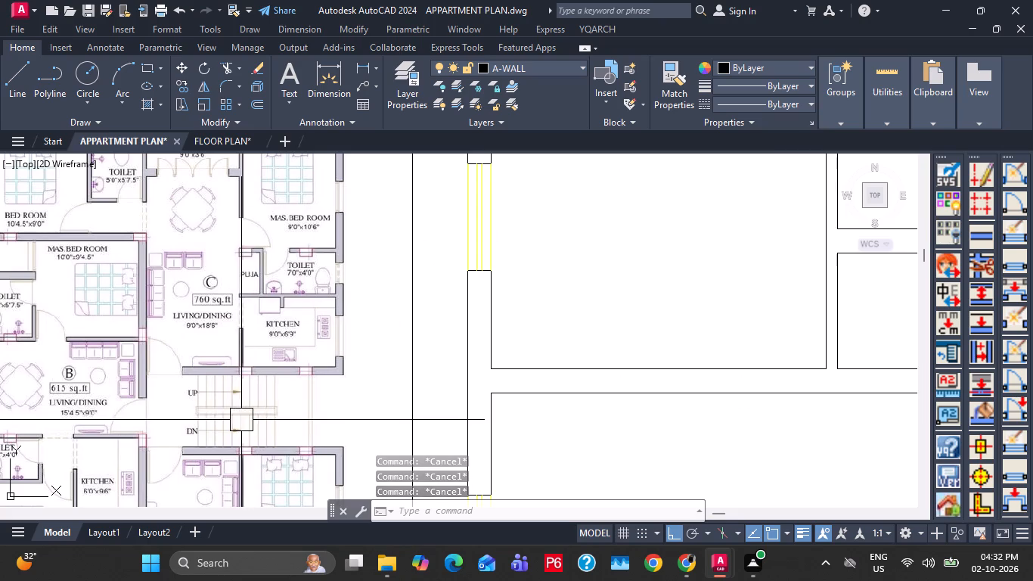
pyautogui.scroll(3, 195, 402)
pyautogui.press('Escape')
# Offset the westernmost tread line 2" to the west.
pyautogui.scroll(-7, 278, 337)
pyautogui.moveTo(606, 244); pyautogui.dragTo(544, 317, button='middle')
pyautogui.scroll(1, 614, 251)
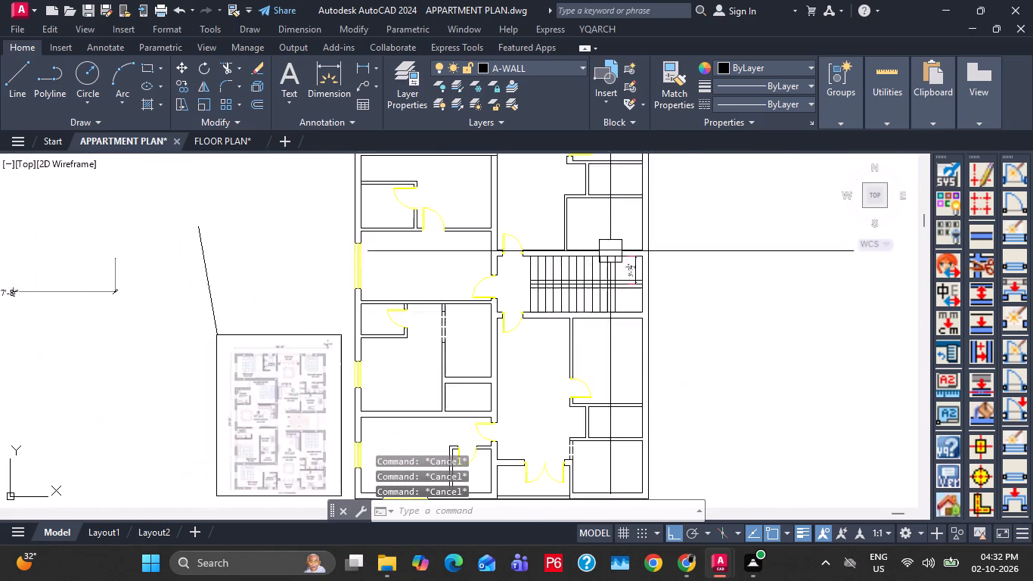
pyautogui.scroll(4, 600, 253)
pyautogui.moveTo(475, 309); pyautogui.dragTo(510, 318, button='middle')
pyautogui.write('O')
pyautogui.press('space')
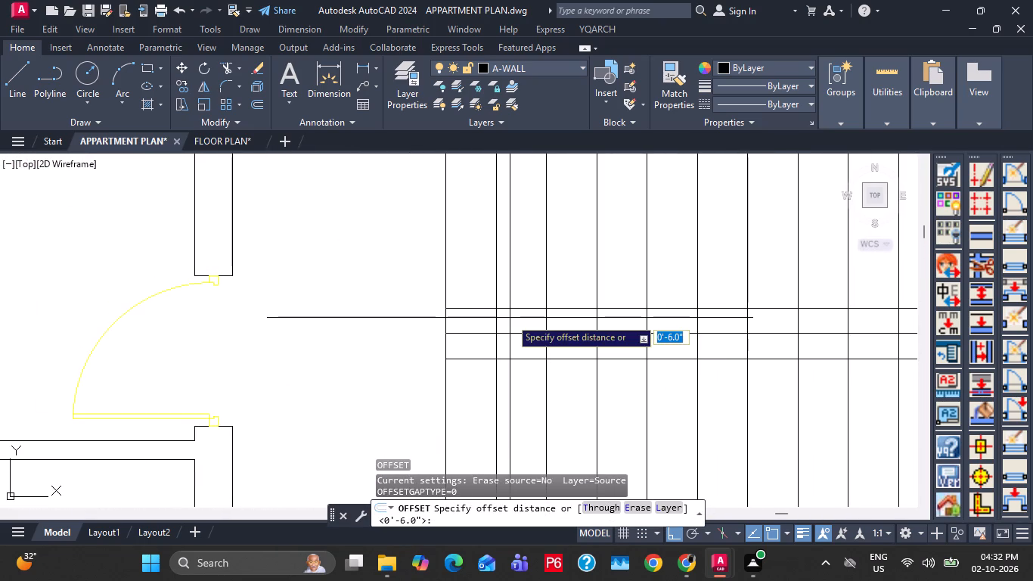
pyautogui.write('2"')
pyautogui.press('Return')
pyautogui.click(448, 257)
pyautogui.click(403, 253)
pyautogui.press('Escape')
pyautogui.press('Escape')
# Extend the north and south gap outlines west to the new offset line.
pyautogui.scroll(1, 452, 318)
pyautogui.write('EX')
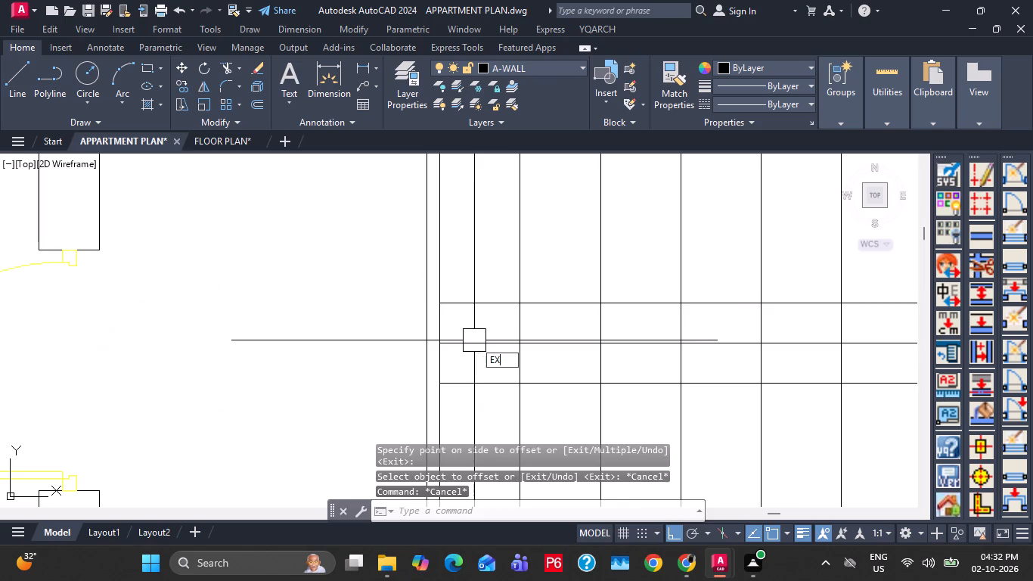
pyautogui.press('space')
pyautogui.click(467, 305)
pyautogui.click(470, 386)
pyautogui.press('Escape')
pyautogui.press('Escape')
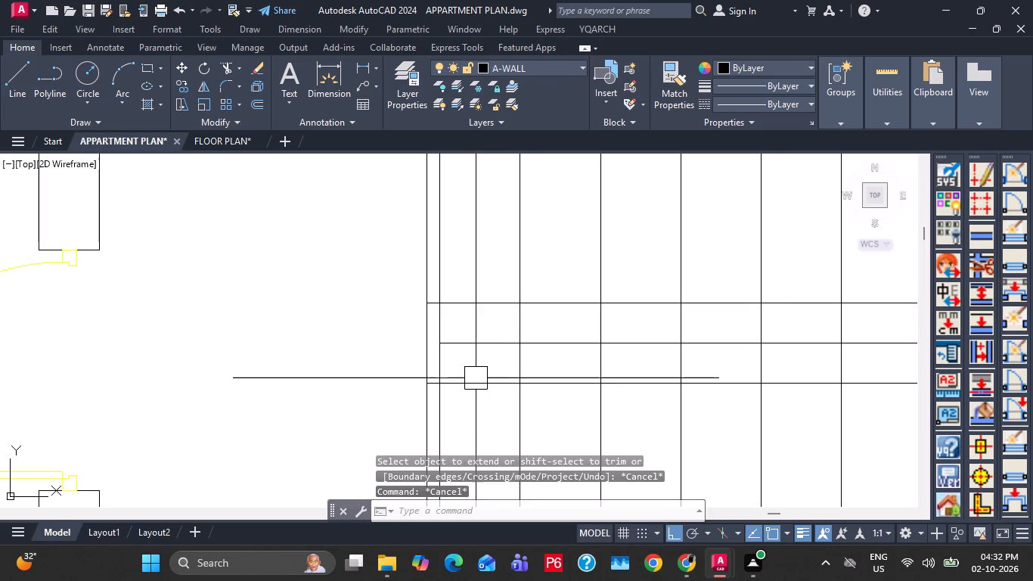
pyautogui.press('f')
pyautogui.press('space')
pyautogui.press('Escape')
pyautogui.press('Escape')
# Trim the west offset line north and south of the gap so it closes the gap's west end.
pyautogui.press('t')
pyautogui.press('r')
pyautogui.press('space')
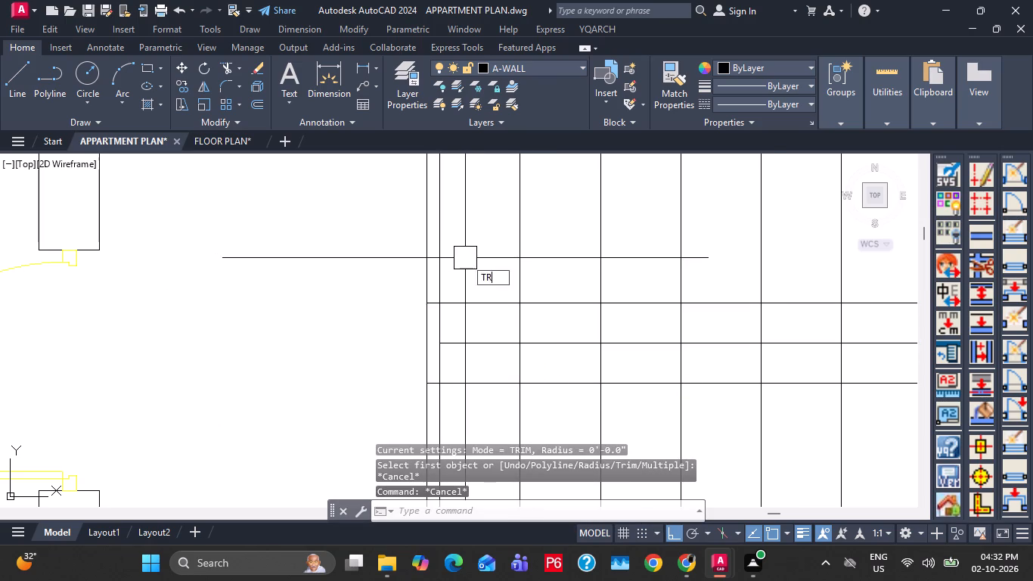
pyautogui.click(425, 259)
pyautogui.click(421, 409)
pyautogui.scroll(-2, 492, 342)
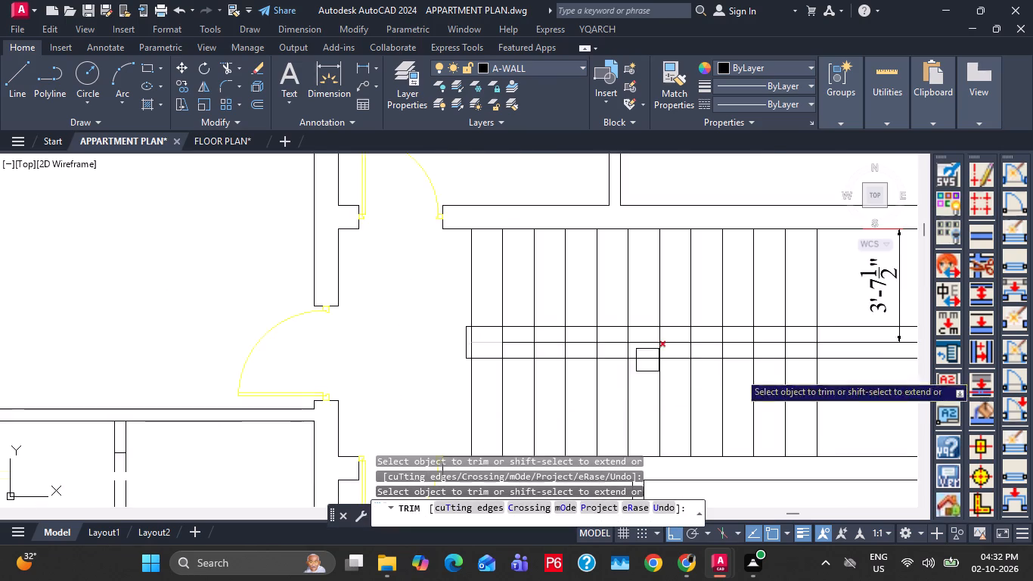
pyautogui.moveTo(793, 382); pyautogui.dragTo(709, 377, button='middle')
pyautogui.moveTo(799, 353); pyautogui.dragTo(724, 355, button='middle')
pyautogui.press('Escape')
pyautogui.press('Escape')
# Examine how the gap between flights ends on the east side in the reference stair.
pyautogui.scroll(-2, 750, 346)
pyautogui.moveTo(534, 388); pyautogui.dragTo(691, 328, button='middle')
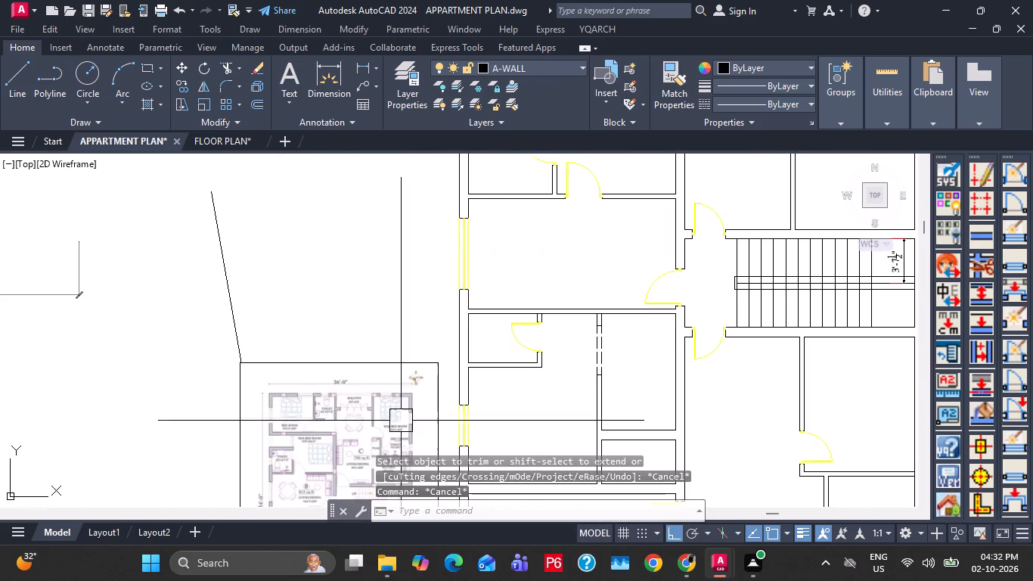
pyautogui.scroll(1, 386, 433)
pyautogui.moveTo(383, 442); pyautogui.dragTo(442, 244, button='middle')
pyautogui.scroll(-1, 424, 343)
pyautogui.scroll(3, 439, 393)
pyautogui.scroll(2, 429, 200)
pyautogui.scroll(-3, 420, 219)
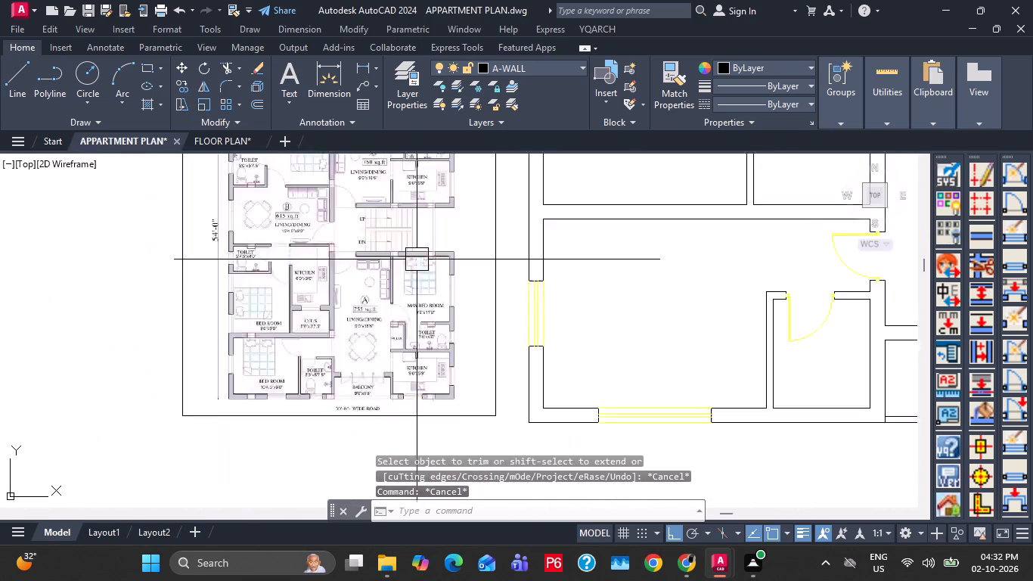
pyautogui.scroll(-3, 465, 279)
pyautogui.scroll(5, 490, 244)
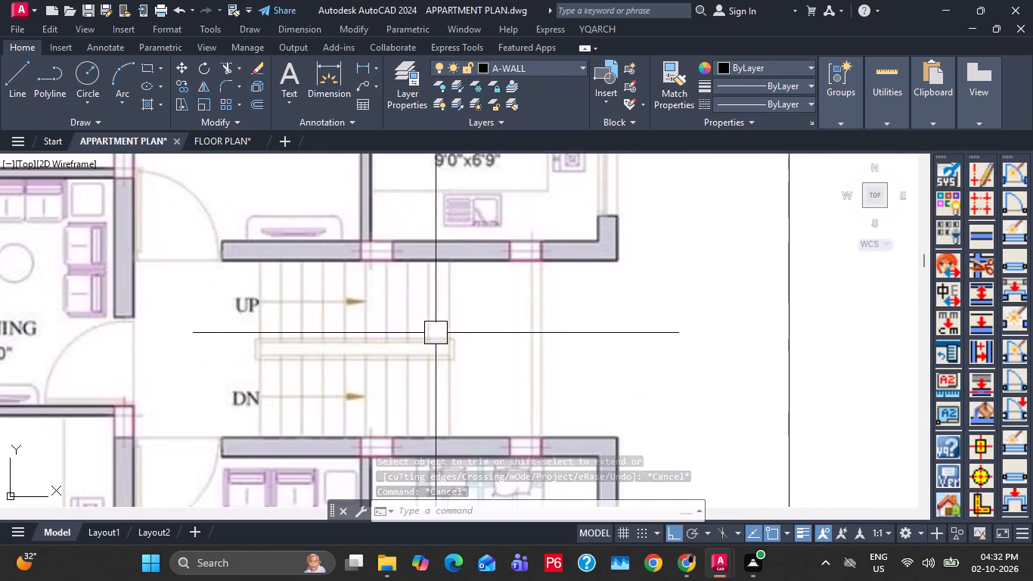
pyautogui.scroll(-4, 433, 331)
# Offset the easternmost tread line 2" to the east.
pyautogui.moveTo(690, 303); pyautogui.dragTo(357, 384, button='middle')
pyautogui.scroll(-1, 494, 338)
pyautogui.scroll(4, 530, 275)
pyautogui.moveTo(590, 244); pyautogui.dragTo(590, 247, button='middle')
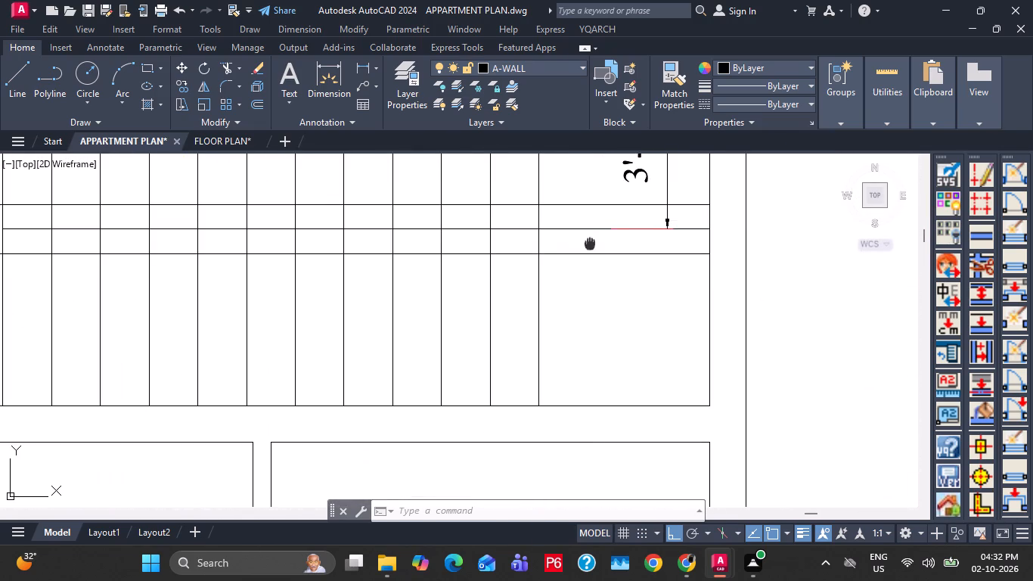
pyautogui.moveTo(590, 247); pyautogui.dragTo(583, 308, button='middle')
pyautogui.write('O')
pyautogui.press('space')
pyautogui.write('2"')
pyautogui.press('Return')
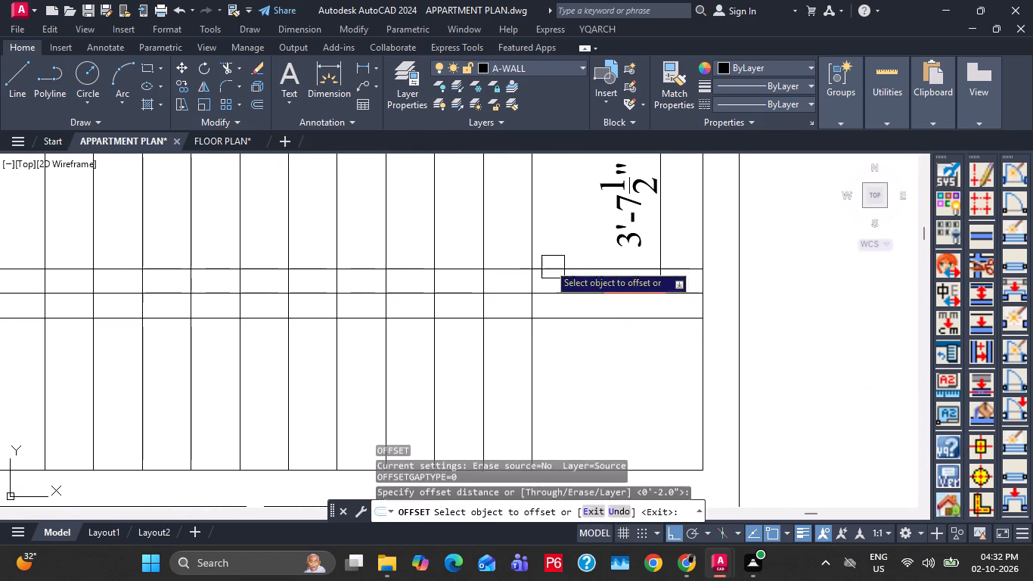
pyautogui.moveTo(533, 234); pyautogui.dragTo(541, 231)
pyautogui.click(595, 231)
pyautogui.press('Escape')
pyautogui.press('Escape')
# Trim the east offset line outside the gap, and trim the gap outlines and centreline beyond it to close the east end.
pyautogui.press('t')
pyautogui.press('r')
pyautogui.press('space')
pyautogui.scroll(2, 559, 260)
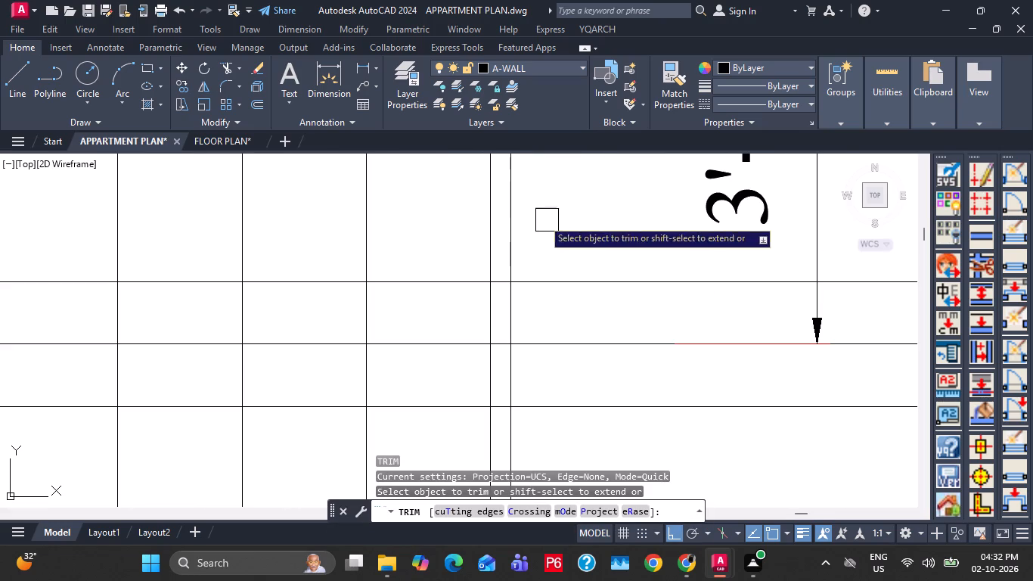
pyautogui.click(520, 250)
pyautogui.click(515, 436)
pyautogui.click(548, 403)
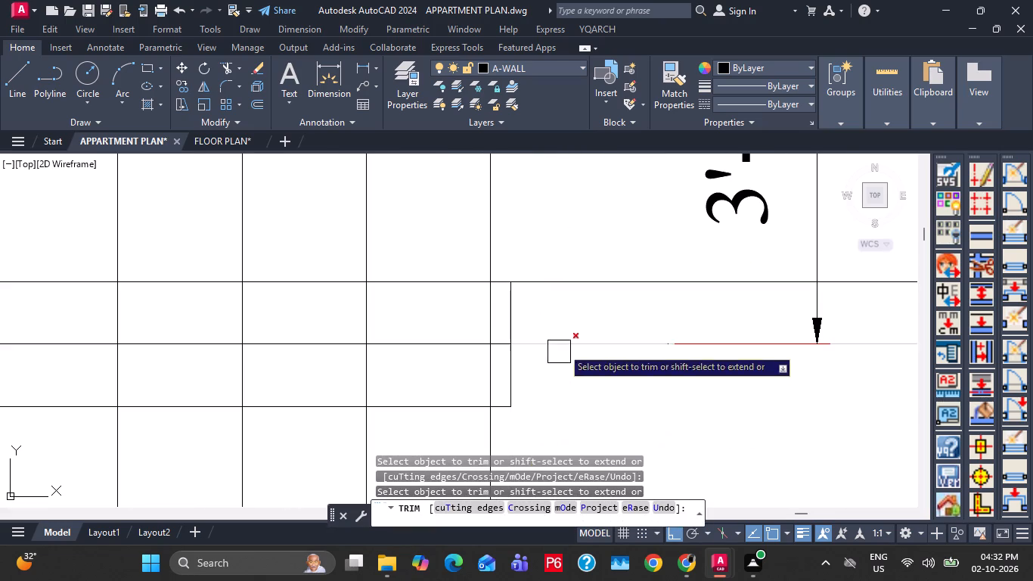
pyautogui.click(562, 346)
pyautogui.click(568, 280)
pyautogui.press('Escape')
pyautogui.press('Escape')
# Trim the tread lines between the gap's north outline and the stair centreline.
pyautogui.press('t')
pyautogui.press('r')
pyautogui.press('space')
pyautogui.scroll(1, 481, 340)
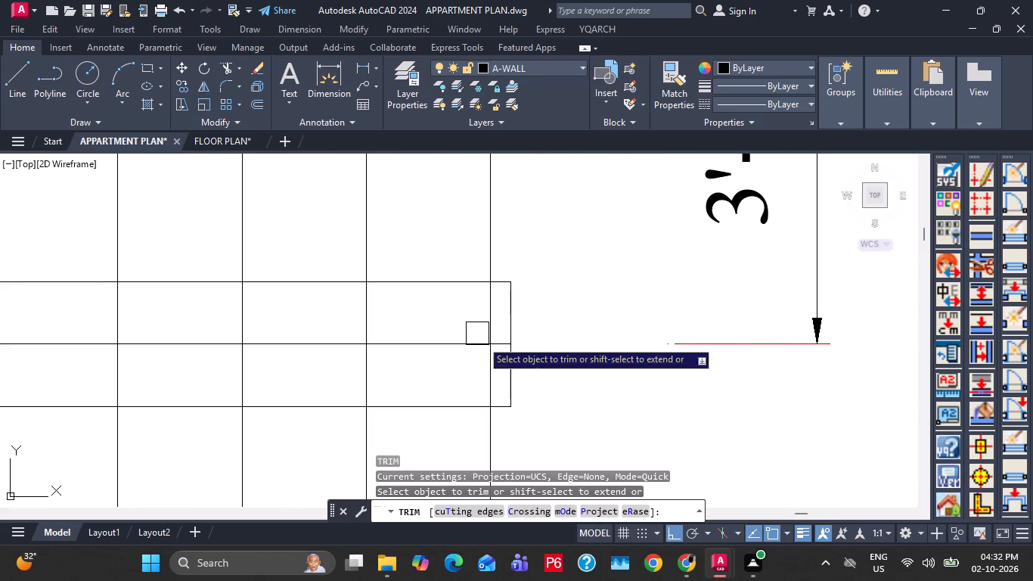
pyautogui.click(513, 350)
pyautogui.click(513, 315)
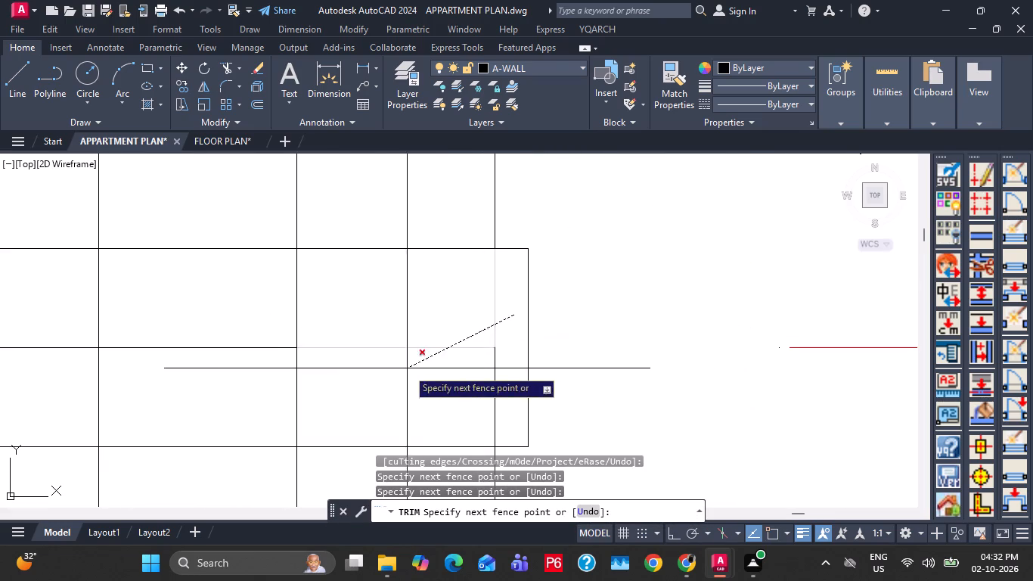
pyautogui.scroll(-5, 407, 368)
pyautogui.moveTo(323, 363); pyautogui.dragTo(430, 371, button='middle')
pyautogui.scroll(2, 349, 371)
pyautogui.click(300, 364)
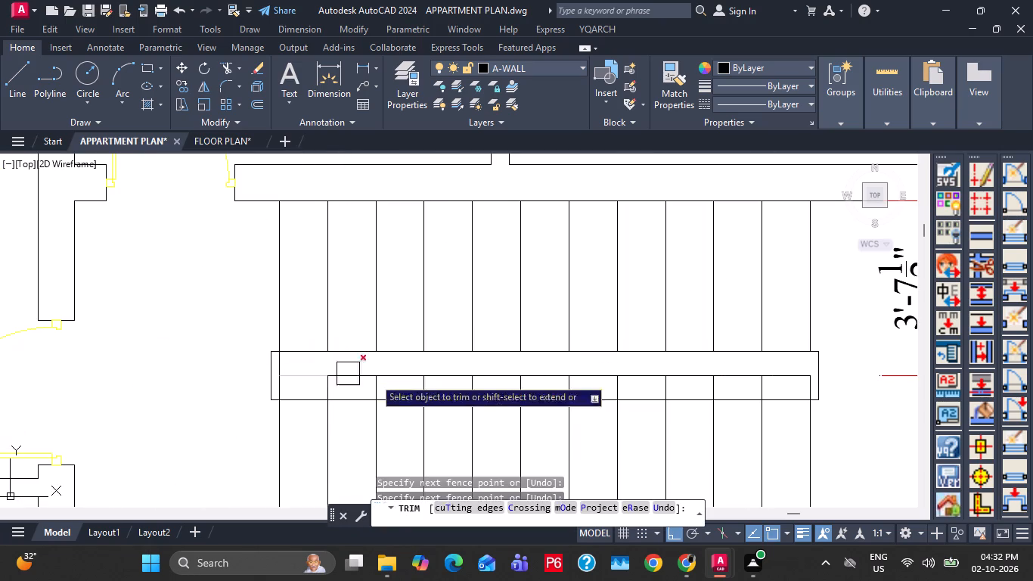
# Trim the remaining tread line pieces and the stair centreline inside the gap, leaving an empty rectangle between the flights.
pyautogui.scroll(3, 815, 397)
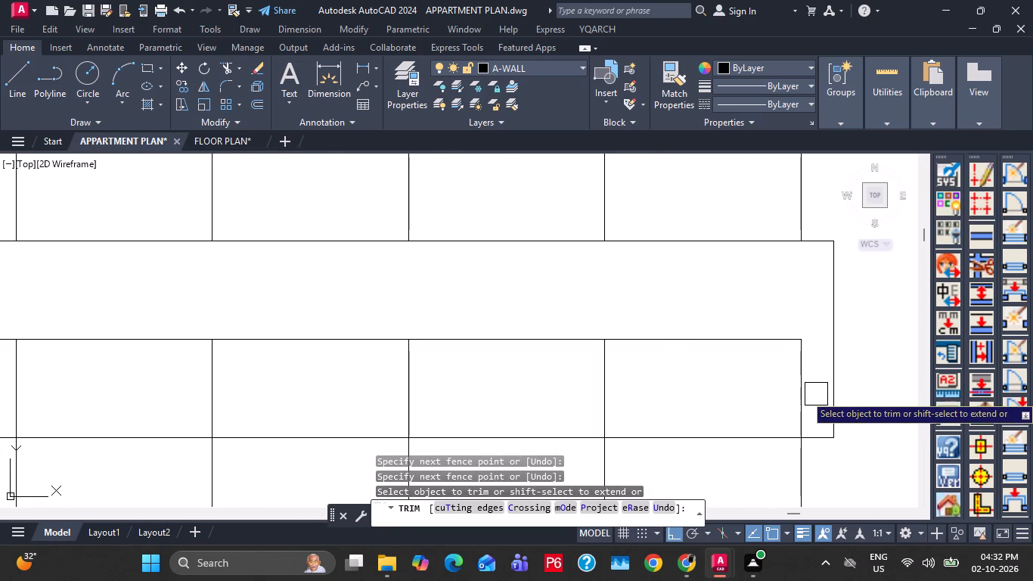
pyautogui.click(816, 394)
pyautogui.scroll(-2, 779, 404)
pyautogui.moveTo(570, 385); pyautogui.dragTo(867, 414, button='middle')
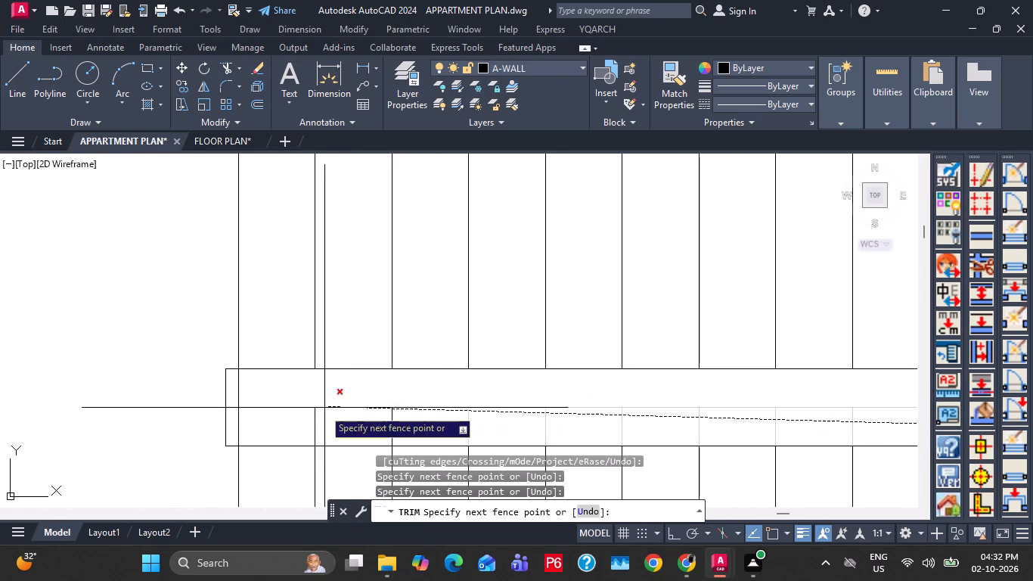
pyautogui.click(310, 418)
pyautogui.click(321, 404)
pyautogui.scroll(1, 247, 409)
pyautogui.click(240, 405)
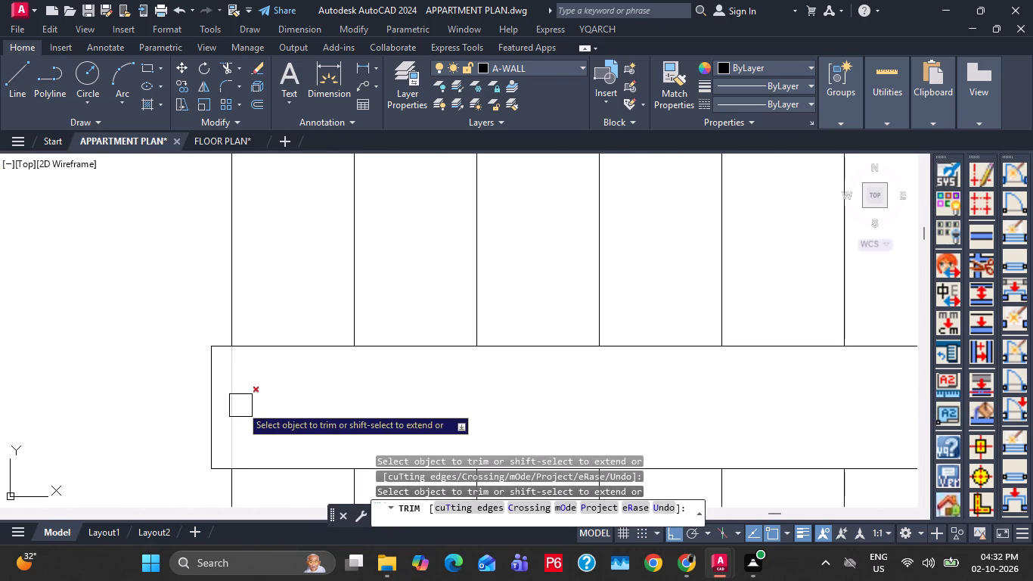
pyautogui.scroll(-3, 302, 384)
pyautogui.middleClick(644, 404)
pyautogui.press('Escape')
pyautogui.press('Escape')
pyautogui.press('Escape')
# Offset all four sides of the rectangle between the flights 2" inward.
pyautogui.write('O')
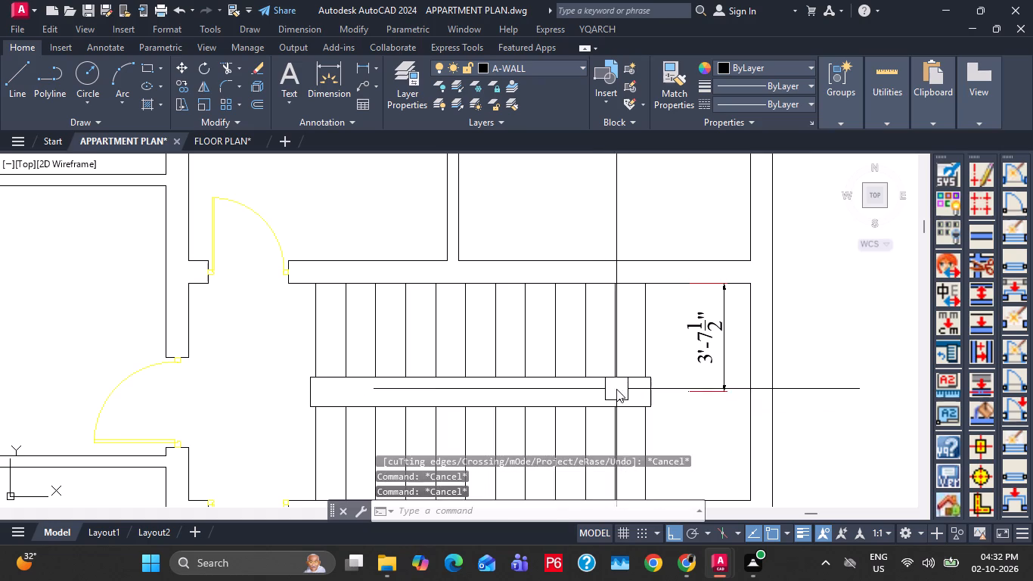
pyautogui.press('space')
pyautogui.write('2"')
pyautogui.press('Return')
pyautogui.scroll(1, 507, 379)
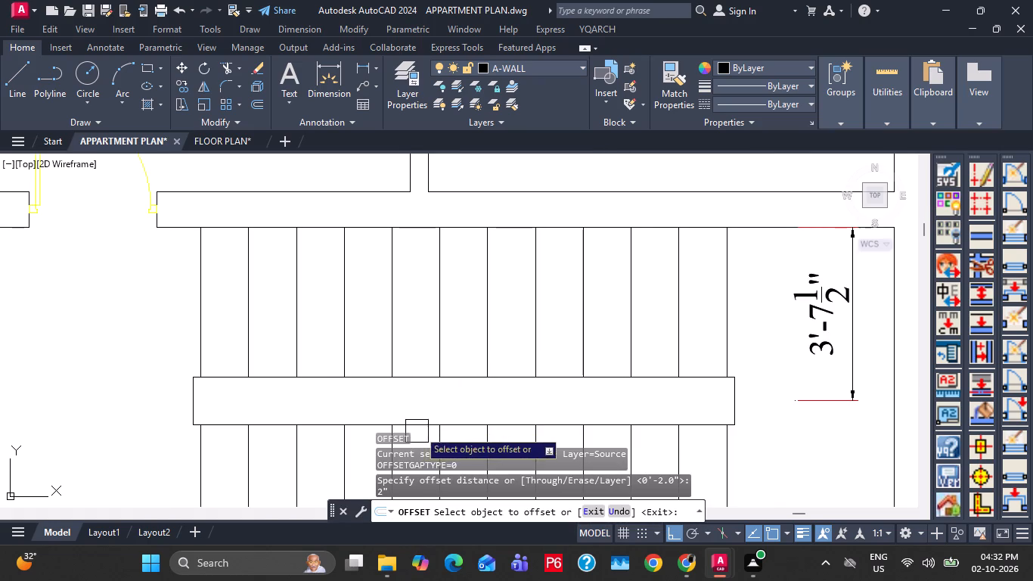
pyautogui.click(418, 427)
pyautogui.click(412, 393)
pyautogui.click(420, 380)
pyautogui.click(420, 393)
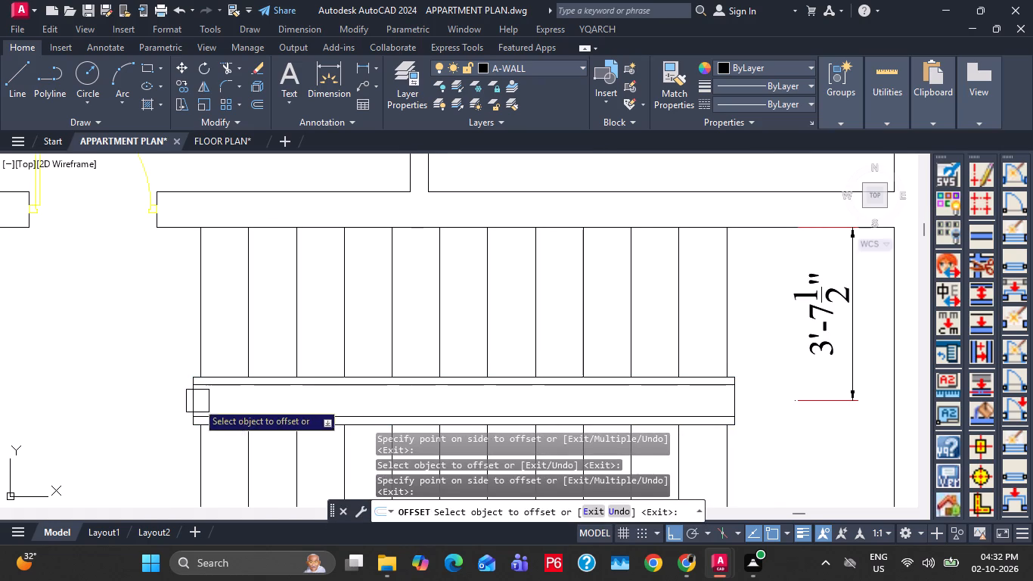
pyautogui.click(197, 402)
pyautogui.click(235, 402)
pyautogui.moveTo(738, 399); pyautogui.dragTo(724, 399)
pyautogui.click(690, 401)
pyautogui.press('Escape')
pyautogui.press('Escape')
# Fillet the inner rectangle's northeast and southeast corners into square corners.
pyautogui.scroll(1, 721, 395)
pyautogui.moveTo(718, 400); pyautogui.dragTo(731, 374, button='middle')
pyautogui.press('f')
pyautogui.press('space')
pyautogui.click(714, 360)
pyautogui.click(741, 380)
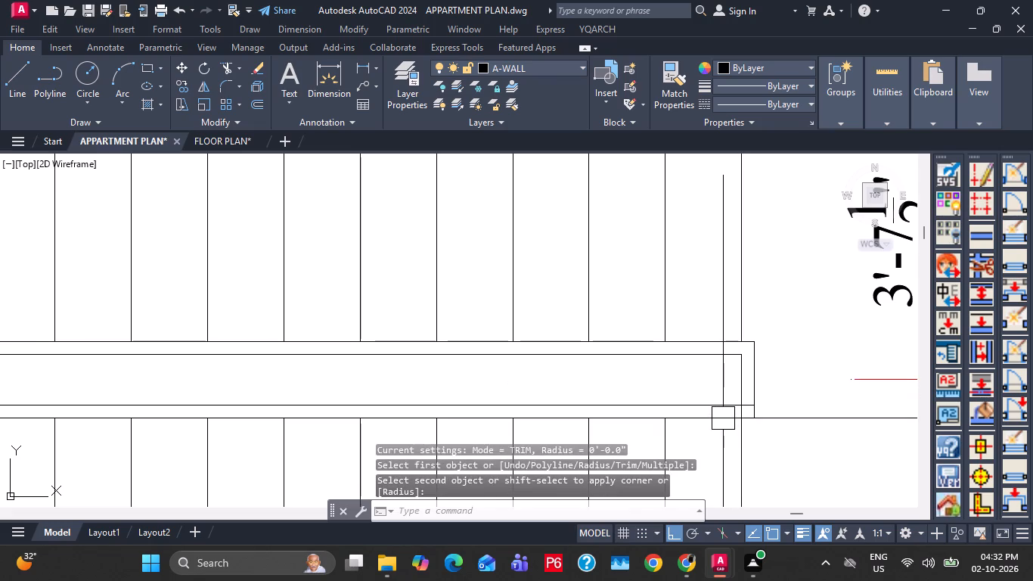
pyautogui.press('f')
pyautogui.press('space')
pyautogui.click(713, 410)
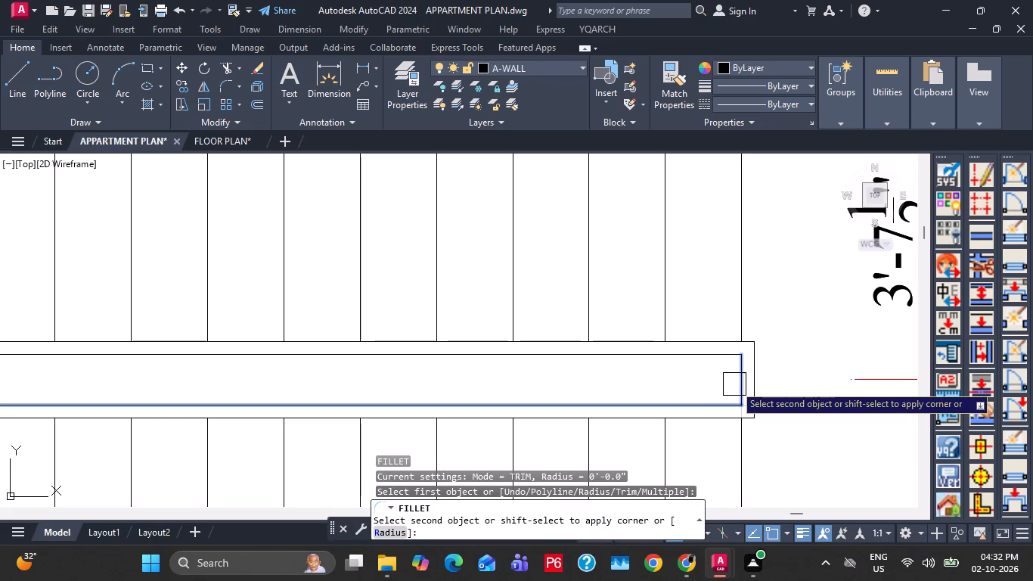
pyautogui.click(734, 387)
pyautogui.scroll(-2, 734, 387)
pyautogui.moveTo(254, 362); pyautogui.dragTo(500, 327, button='middle')
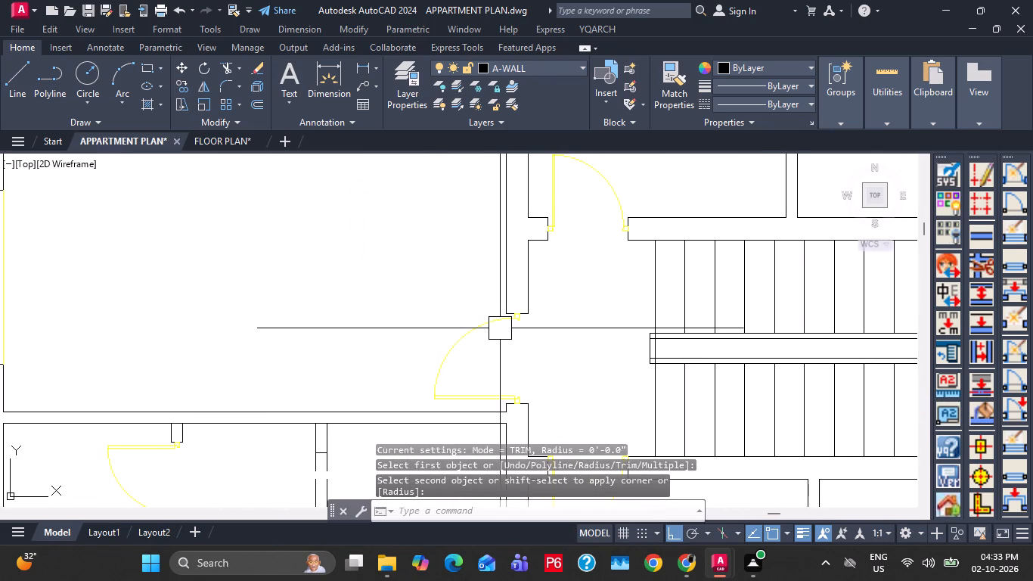
pyautogui.press('Escape')
pyautogui.press('Escape')
pyautogui.press('Escape')
pyautogui.press('Escape')
pyautogui.press('Escape')
# Fillet the inner rectangle's southwest and northwest corners into square corners.
pyautogui.moveTo(252, 345); pyautogui.dragTo(559, 359, button='middle')
pyautogui.moveTo(464, 359); pyautogui.dragTo(171, 377, button='middle')
pyautogui.moveTo(547, 376); pyautogui.dragTo(427, 377, button='middle')
pyautogui.scroll(4, 556, 386)
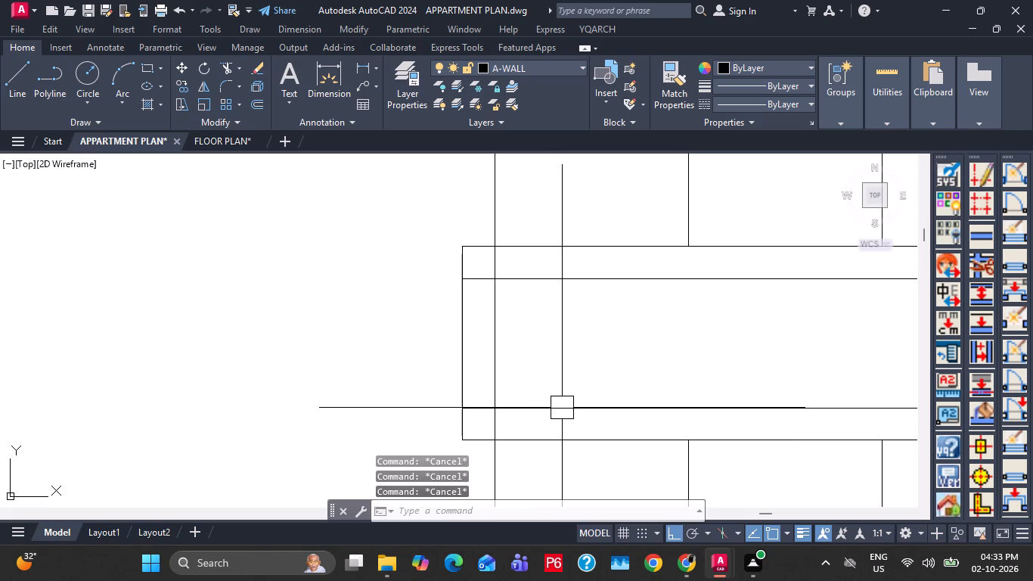
pyautogui.press('f')
pyautogui.press('space')
pyautogui.click(538, 413)
pyautogui.click(489, 377)
pyautogui.press('f')
pyautogui.press('space')
pyautogui.click(504, 337)
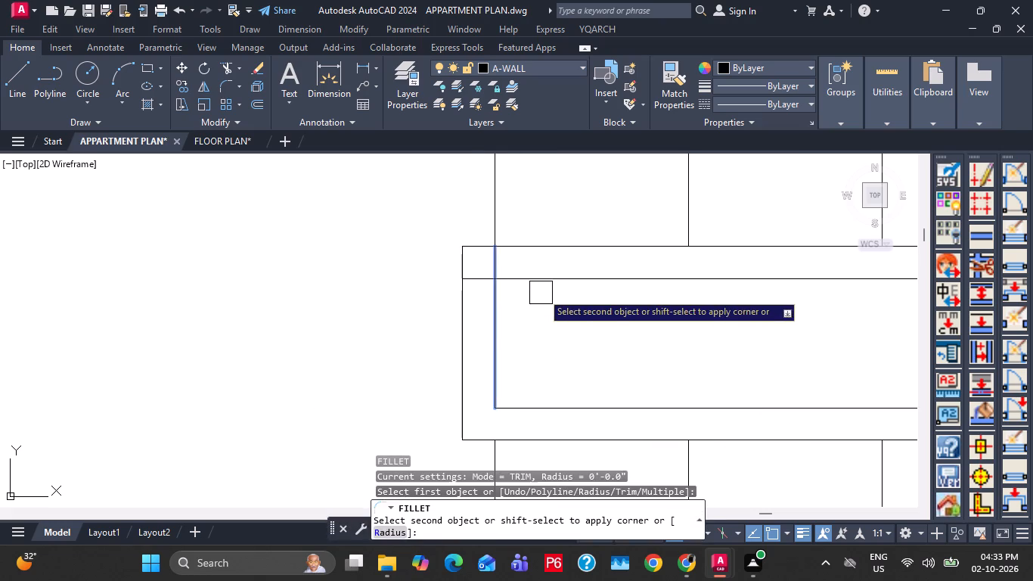
pyautogui.click(549, 280)
pyautogui.press('Escape')
pyautogui.scroll(-5, 510, 307)
pyautogui.moveTo(725, 344); pyautogui.dragTo(665, 325, button='middle')
pyautogui.press('Escape')
pyautogui.press('Escape')
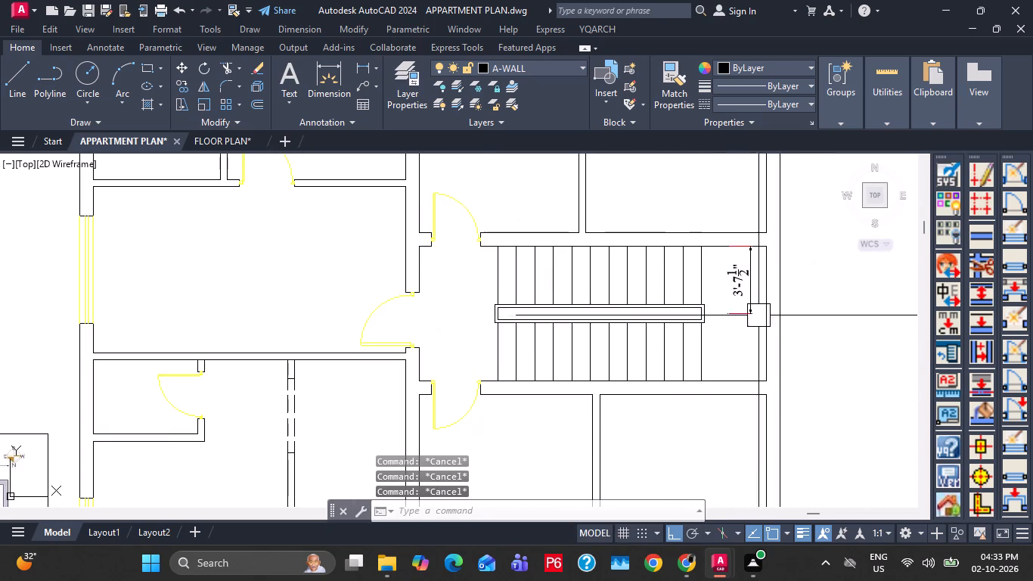
# Delete the vertical dimension at the east end of the stairwell.
pyautogui.click(750, 300)
pyautogui.scroll(1, 735, 320)
pyautogui.press('Delete')
pyautogui.scroll(-2, 693, 319)
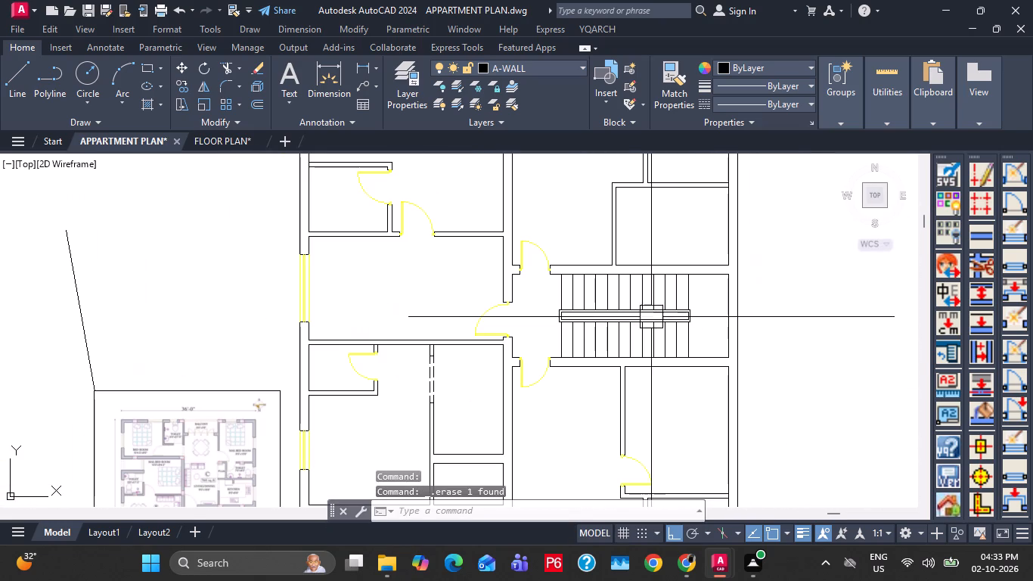
# Extend the wall lines on the west and east sides of the north balcony to the outer wall face.
pyautogui.moveTo(450, 393); pyautogui.dragTo(458, 294, button='middle')
pyautogui.scroll(2, 259, 355)
pyautogui.moveTo(256, 352); pyautogui.dragTo(356, 309, button='middle')
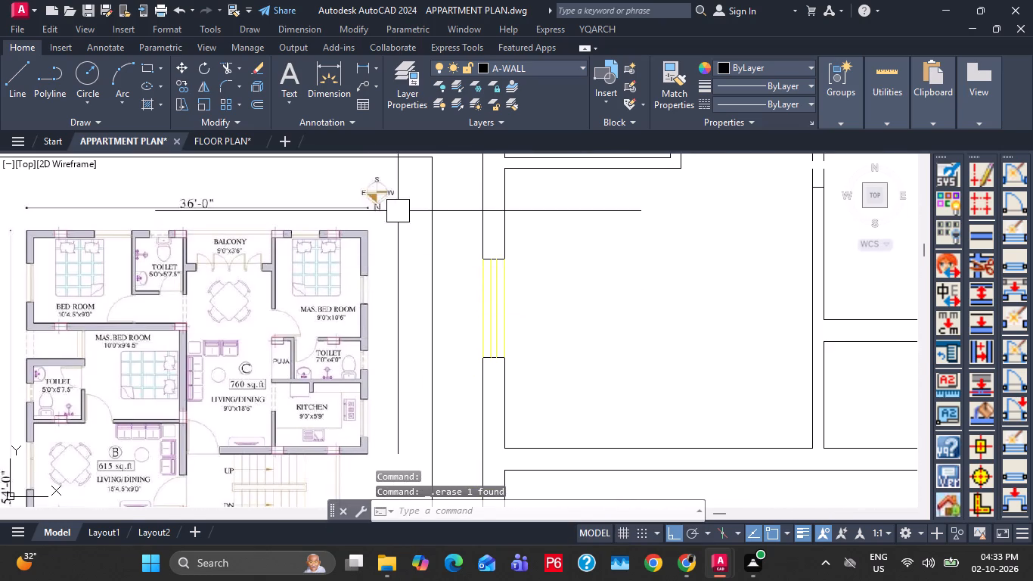
pyautogui.scroll(1, 364, 240)
pyautogui.scroll(-4, 379, 240)
pyautogui.moveTo(591, 219); pyautogui.dragTo(529, 334, button='middle')
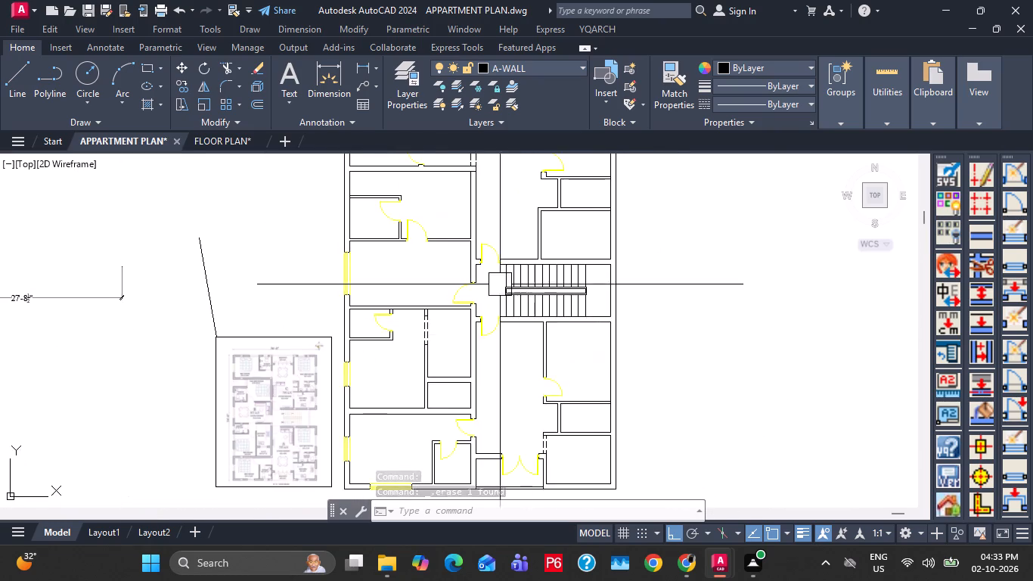
pyautogui.moveTo(470, 251); pyautogui.dragTo(512, 424, button='middle')
pyautogui.scroll(2, 557, 303)
pyautogui.moveTo(485, 261); pyautogui.dragTo(504, 287, button='middle')
pyautogui.scroll(2, 475, 257)
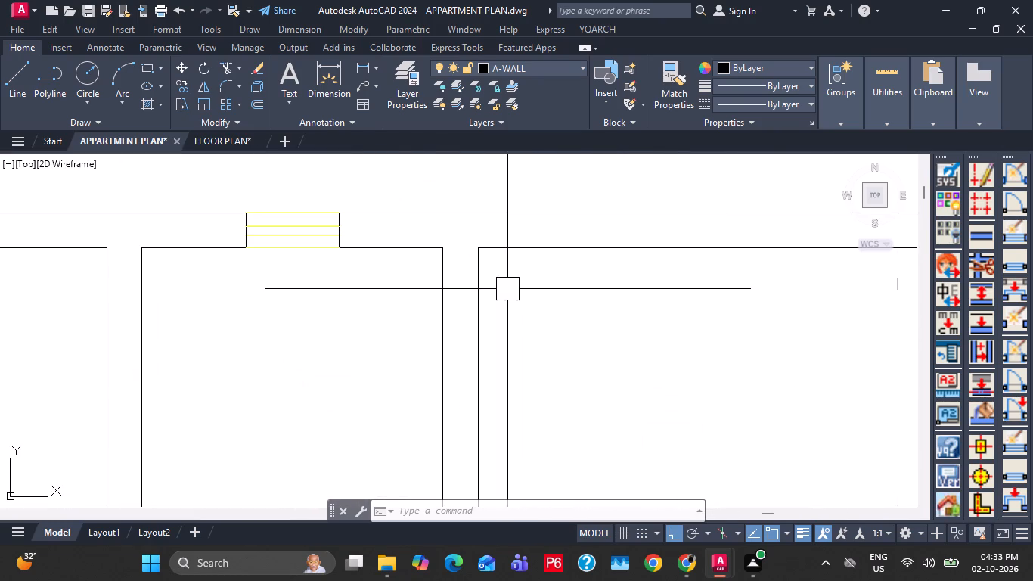
pyautogui.press('Escape')
pyautogui.write('EX')
pyautogui.press('space')
pyautogui.click(479, 278)
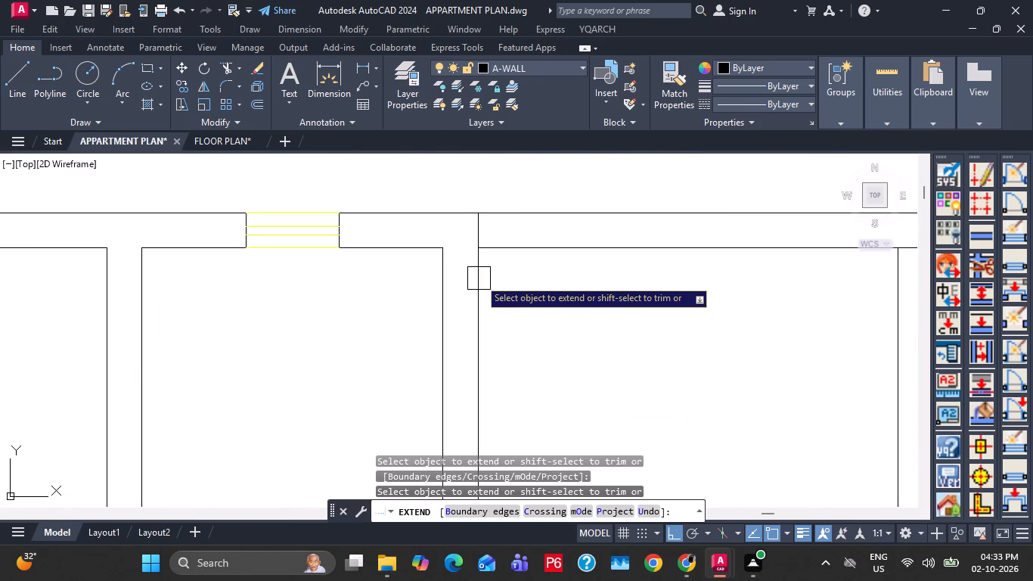
pyautogui.scroll(-2, 553, 279)
pyautogui.moveTo(749, 294); pyautogui.dragTo(689, 315, button='middle')
pyautogui.click(640, 308)
pyautogui.press('Escape')
pyautogui.press('Escape')
# Trim the north outer wall's lines between the balcony's side walls and the leftover stub across the east side wall.
pyautogui.write('TR')
pyautogui.press('space')
pyautogui.click(596, 247)
pyautogui.click(594, 341)
pyautogui.press('Escape')
pyautogui.press('Escape')
pyautogui.scroll(1, 628, 275)
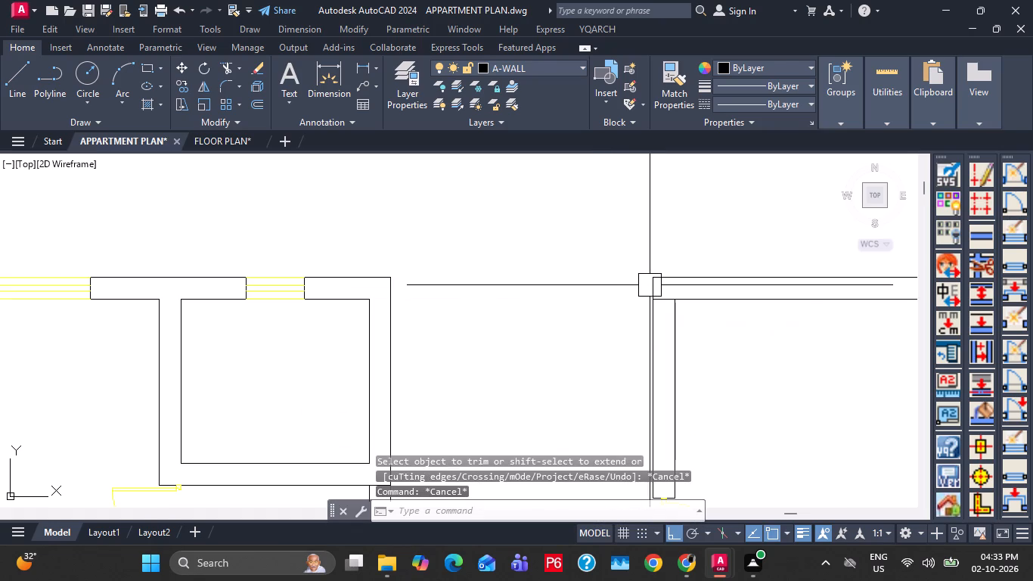
pyautogui.write('TR')
pyautogui.press('space')
pyautogui.scroll(2, 705, 294)
pyautogui.click(594, 303)
pyautogui.press('Escape')
pyautogui.press('Escape')
pyautogui.scroll(-2, 622, 296)
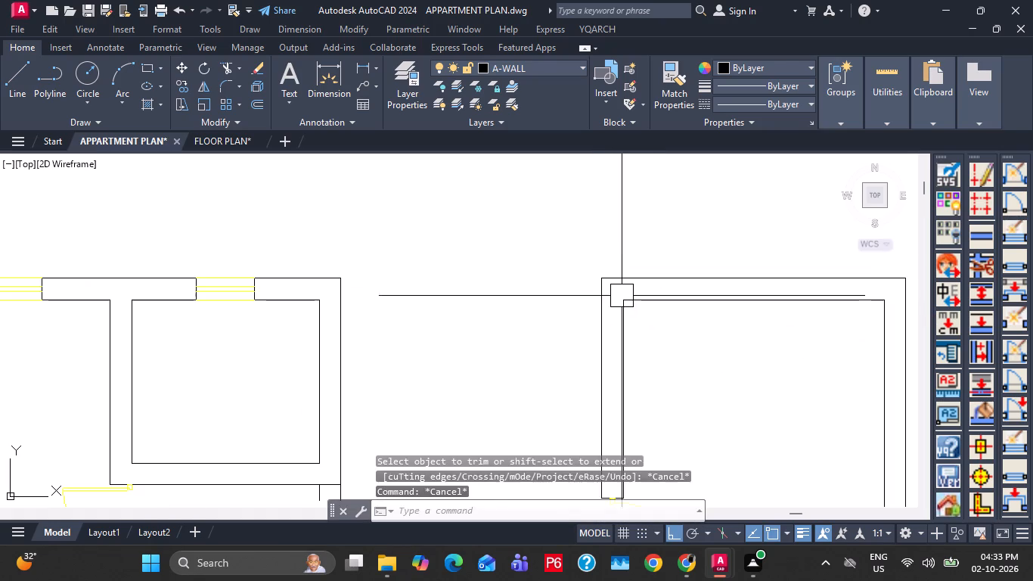
# Draw a line along the north outer face closing the gap between the balcony's side walls.
pyautogui.press('l')
pyautogui.press('space')
pyautogui.click(599, 275)
pyautogui.click(345, 276)
pyautogui.press('Escape')
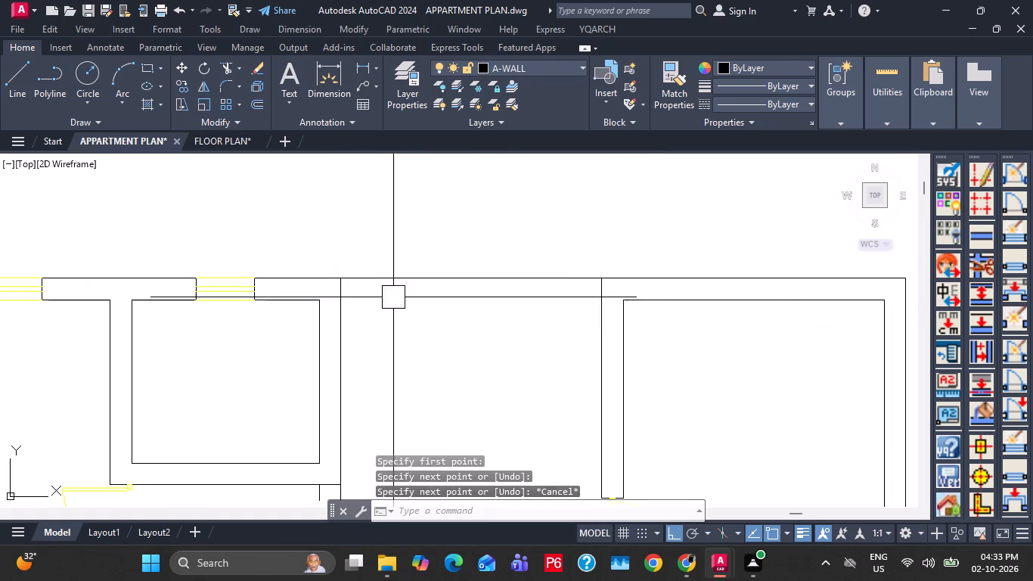
# Offset the balcony's outer line 4.5" inward to form its front parapet.
pyautogui.press('Escape')
pyautogui.write('O')
pyautogui.press('space')
pyautogui.write('4.5"')
pyautogui.press('Return')
pyautogui.moveTo(459, 284); pyautogui.dragTo(459, 302)
pyautogui.click(456, 317)
pyautogui.scroll(-2, 532, 308)
pyautogui.press('Escape')
# Offset the parapet's inner line 3'6" south to mark the balcony depth.
pyautogui.moveTo(479, 353); pyautogui.dragTo(532, 283, button='middle')
pyautogui.scroll(-2, 359, 377)
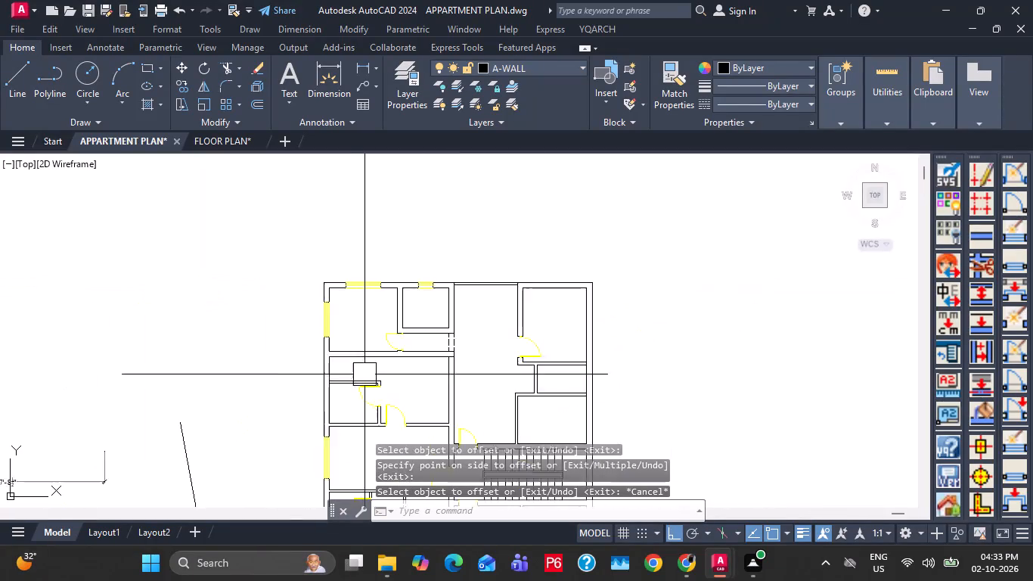
pyautogui.moveTo(360, 388); pyautogui.dragTo(424, 262, button='middle')
pyautogui.scroll(6, 387, 348)
pyautogui.press('Escape')
pyautogui.press('Escape')
pyautogui.scroll(-1, 436, 294)
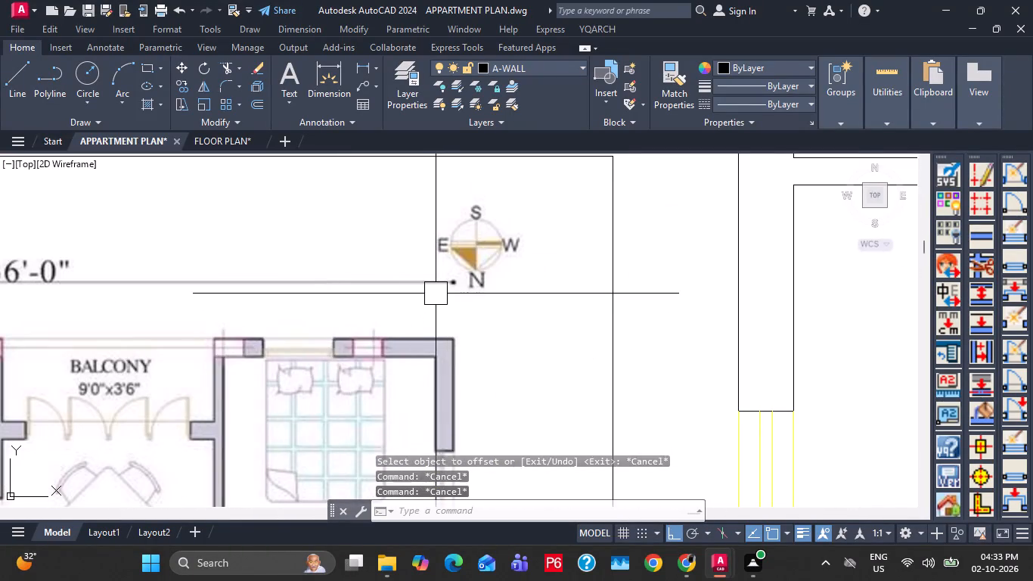
pyautogui.scroll(-3, 436, 294)
pyautogui.moveTo(514, 279); pyautogui.dragTo(467, 371, button='middle')
pyautogui.moveTo(607, 263); pyautogui.dragTo(285, 437, button='middle')
pyautogui.moveTo(410, 275); pyautogui.dragTo(452, 370, button='middle')
pyautogui.press('Escape')
pyautogui.press('Escape')
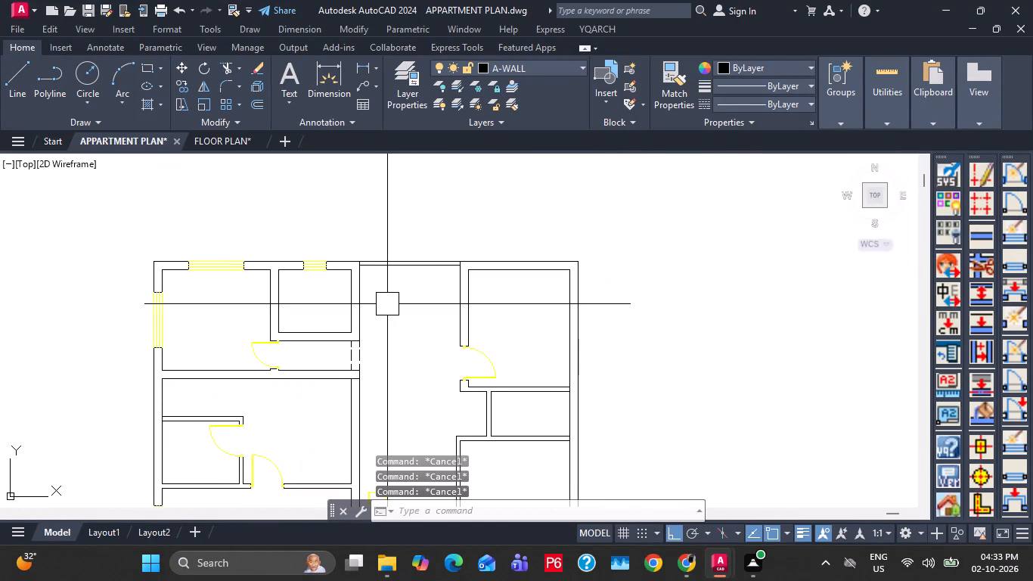
pyautogui.write('O')
pyautogui.press('space')
pyautogui.press('3')
pyautogui.write("'6")
pyautogui.hotkey('shift', '"')
pyautogui.press('Return')
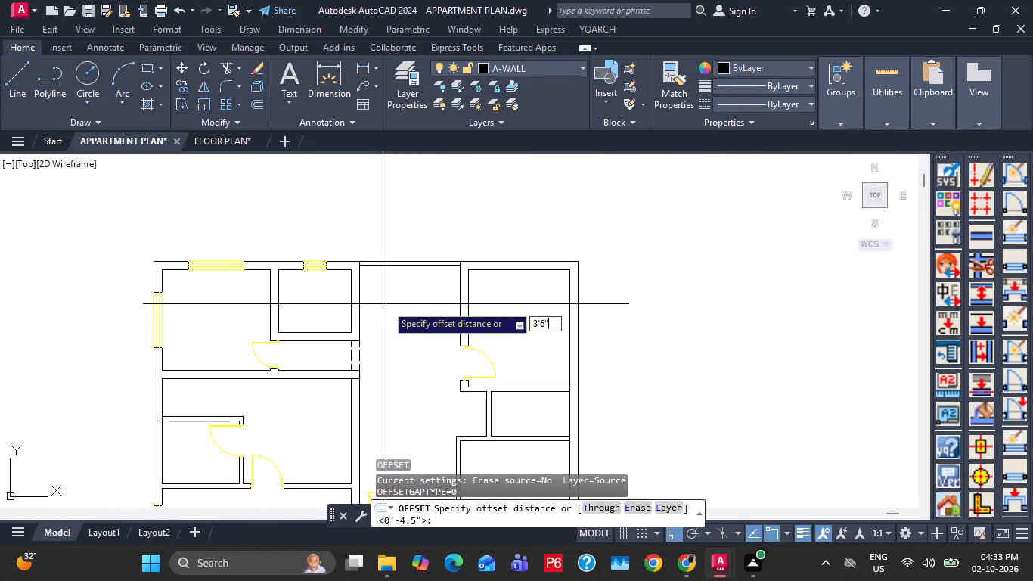
pyautogui.click(384, 275)
pyautogui.click(387, 311)
# Offset the balcony's south line 9" south to form the wall between balcony and living room.
pyautogui.moveTo(406, 328); pyautogui.dragTo(548, 343, button='middle')
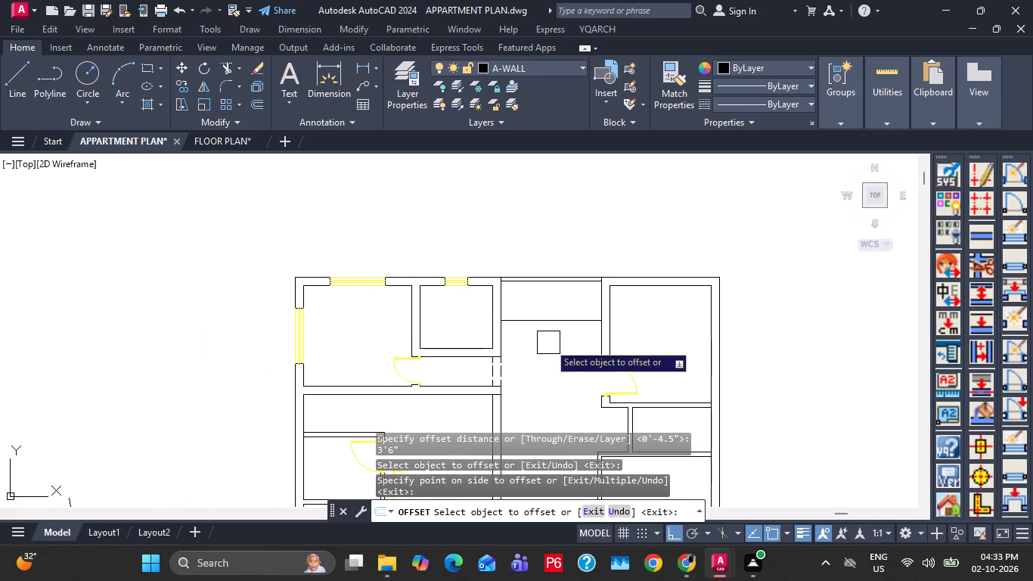
pyautogui.scroll(1, 567, 343)
pyautogui.click(574, 300)
pyautogui.press('9')
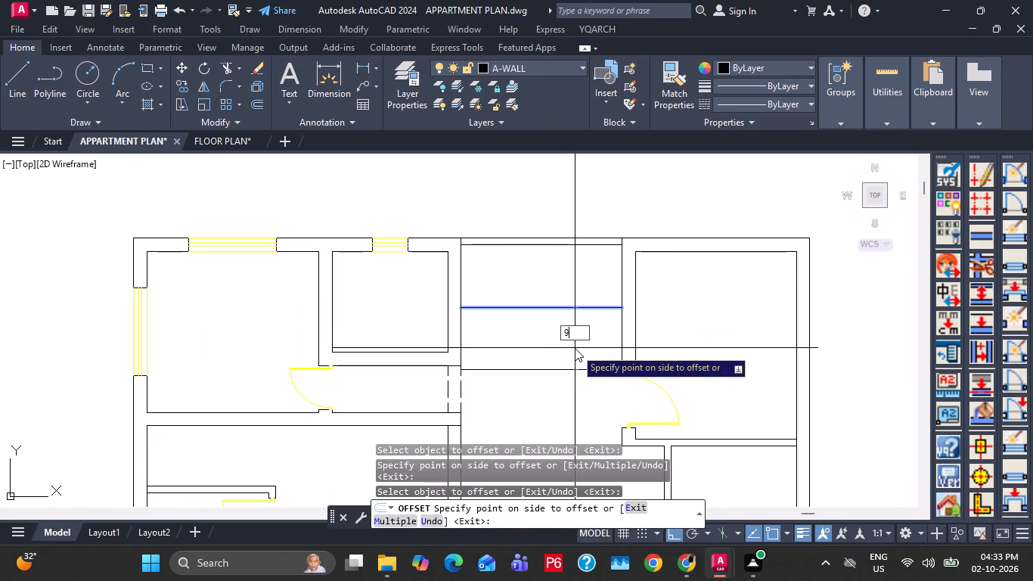
pyautogui.hotkey('shift', '"')
pyautogui.press('Return')
pyautogui.scroll(2, 437, 298)
pyautogui.press('Escape')
pyautogui.press('Escape')
# Trim the side wall lines across both ends of the new 9" balcony wall.
pyautogui.moveTo(669, 350); pyautogui.dragTo(593, 350, button='middle')
pyautogui.press('t')
pyautogui.press('r')
pyautogui.press('space')
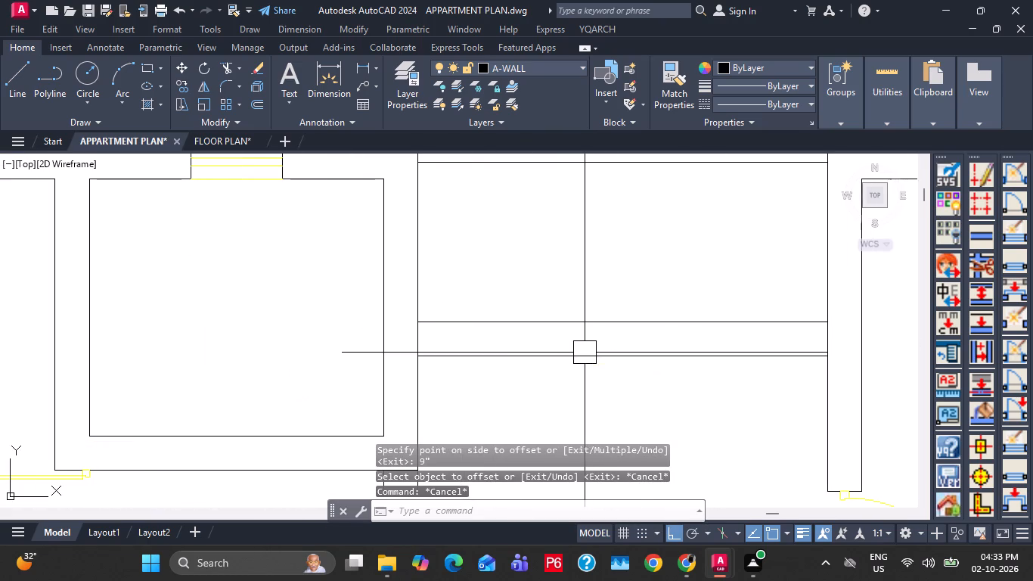
pyautogui.scroll(2, 465, 358)
pyautogui.click(338, 323)
pyautogui.scroll(-2, 346, 327)
pyautogui.moveTo(633, 332); pyautogui.dragTo(371, 350, button='middle')
pyautogui.scroll(2, 489, 345)
pyautogui.click(549, 328)
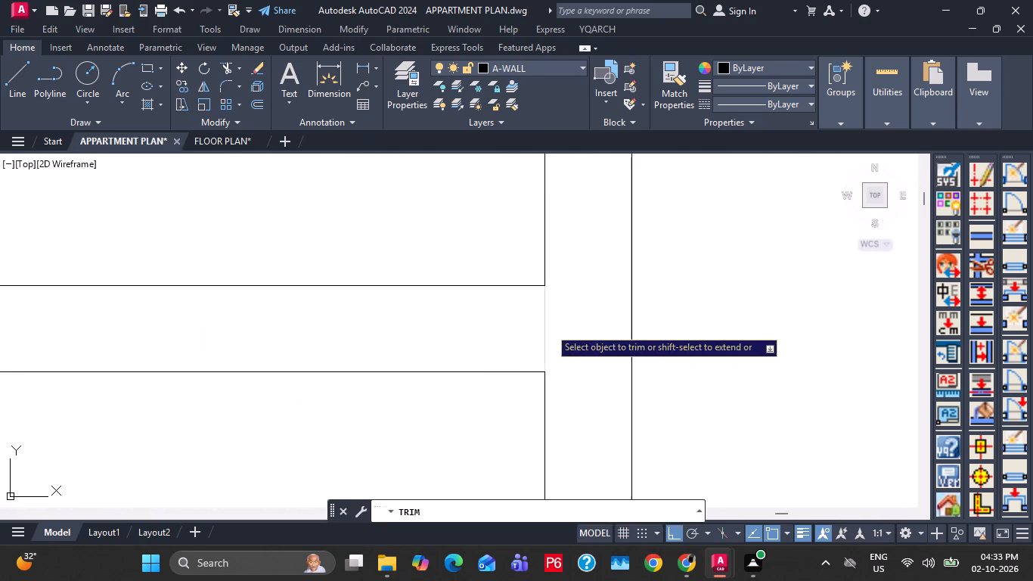
pyautogui.press('Escape')
pyautogui.scroll(-1, 542, 328)
pyautogui.press('Escape')
pyautogui.press('Escape')
# Insert a double door with a hole width of 62 in the north balcony's south wall, swinging onto the balcony.
pyautogui.click(617, 28)
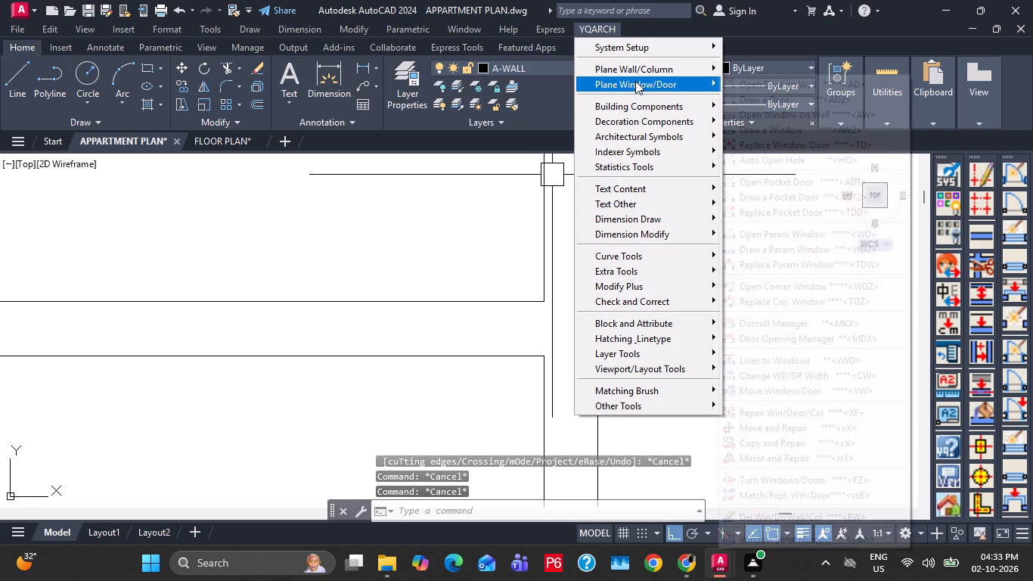
pyautogui.click(756, 88)
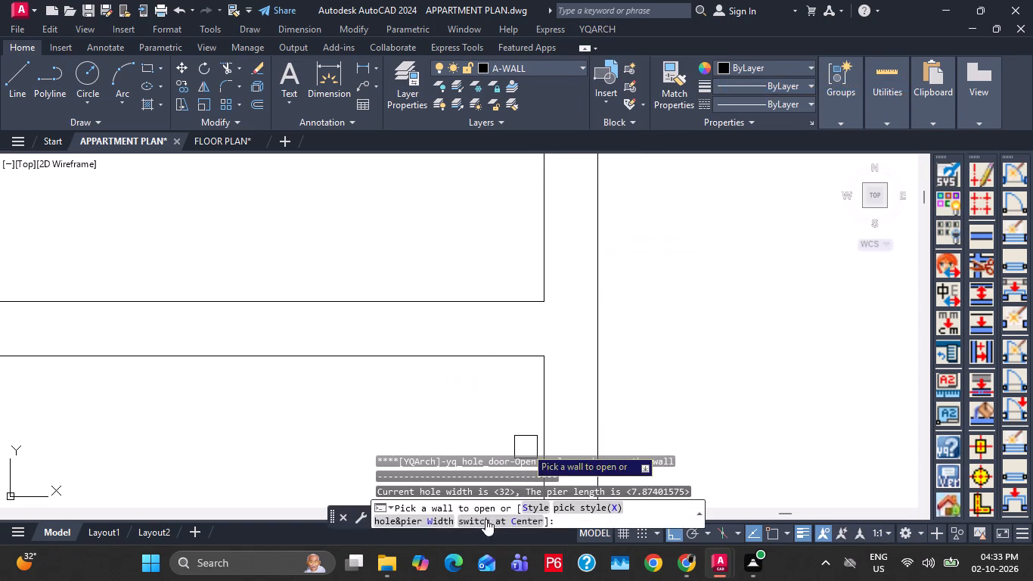
pyautogui.click(439, 520)
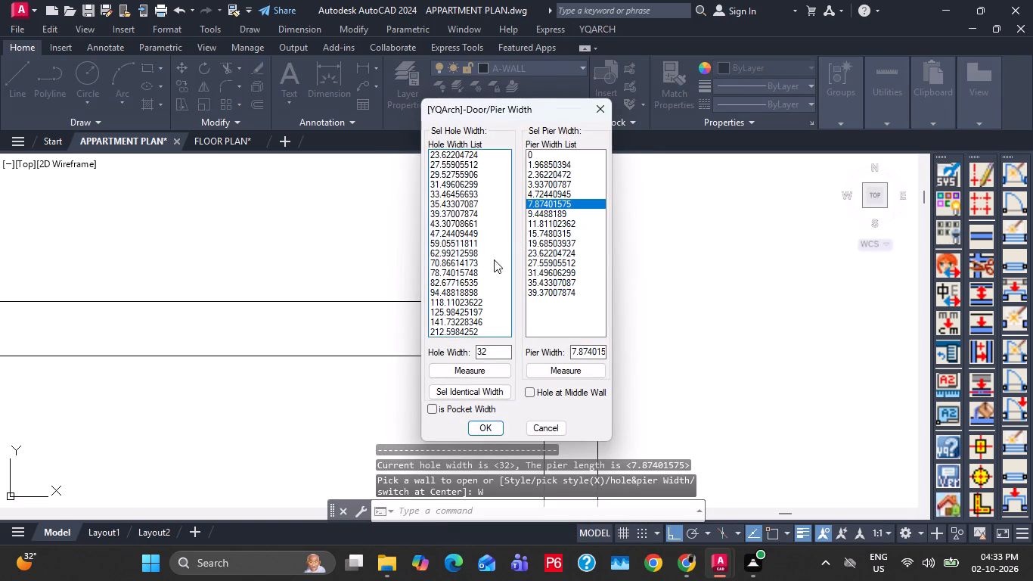
pyautogui.click(453, 253)
pyautogui.doubleClick(491, 346)
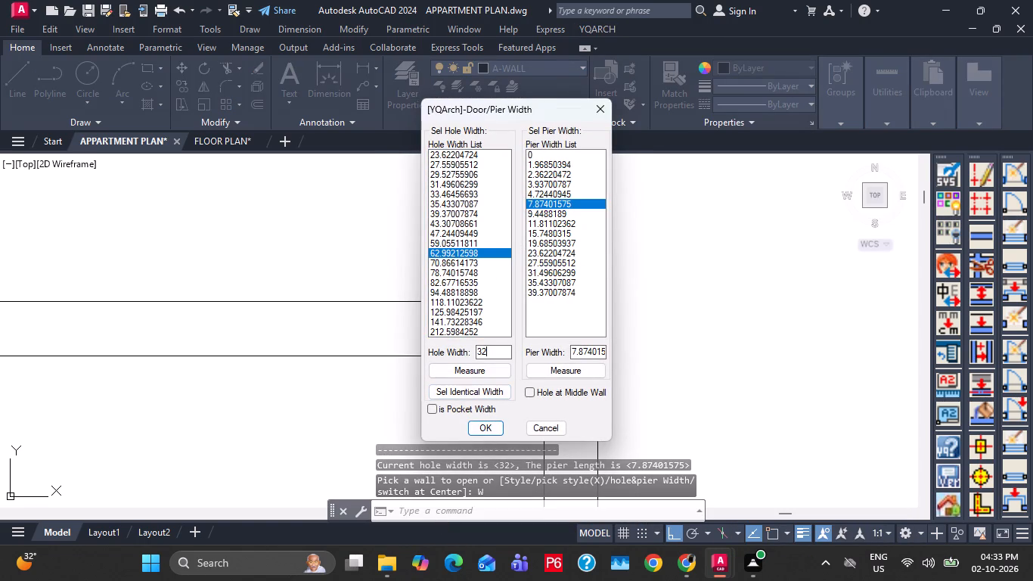
pyautogui.press('5')
pyautogui.press('BackSpace')
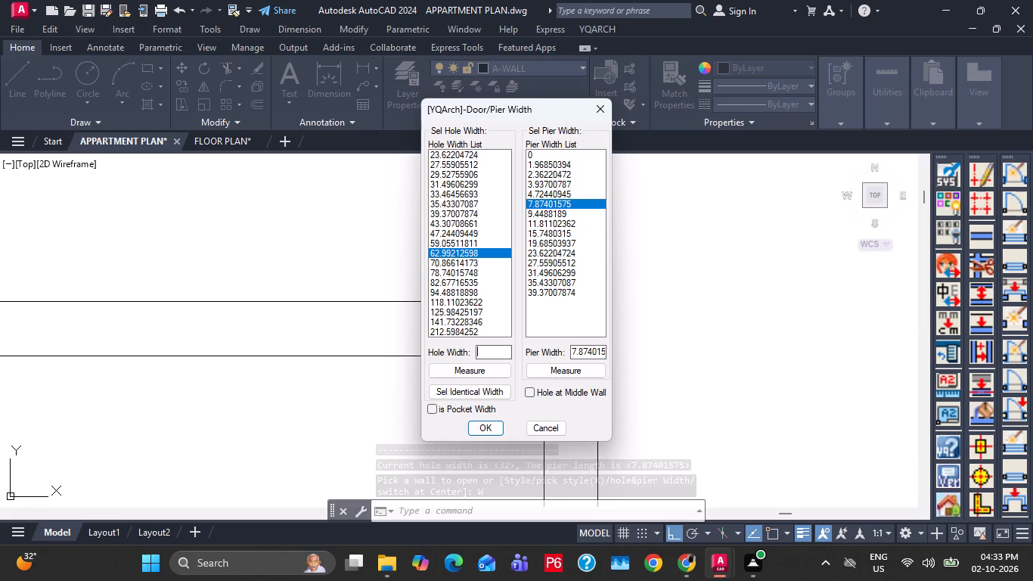
pyautogui.press('6')
pyautogui.write('32')
pyautogui.press('BackSpace')
pyautogui.press('BackSpace')
pyautogui.press('2')
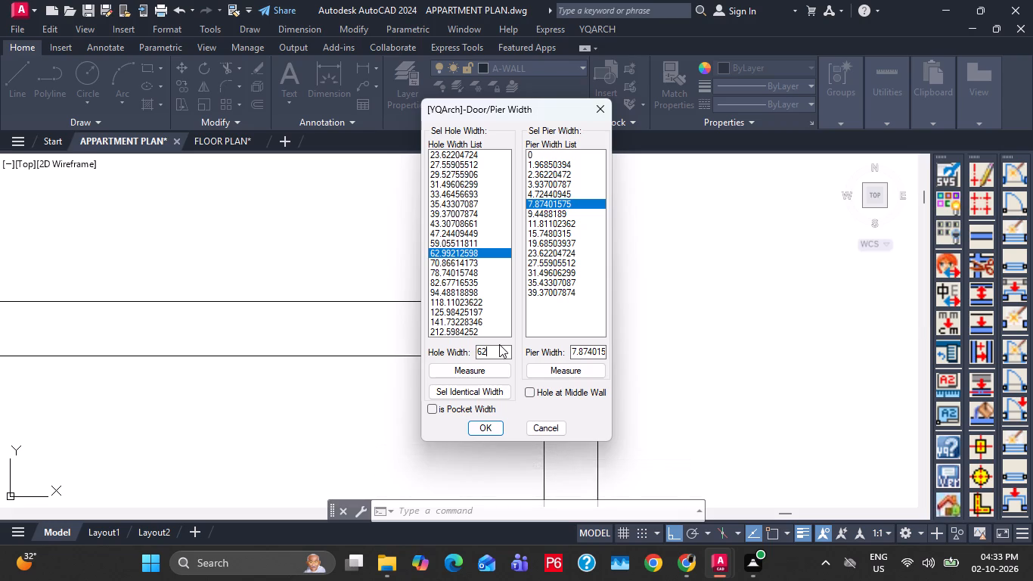
pyautogui.click(480, 415)
pyautogui.click(482, 421)
pyautogui.scroll(-2, 594, 343)
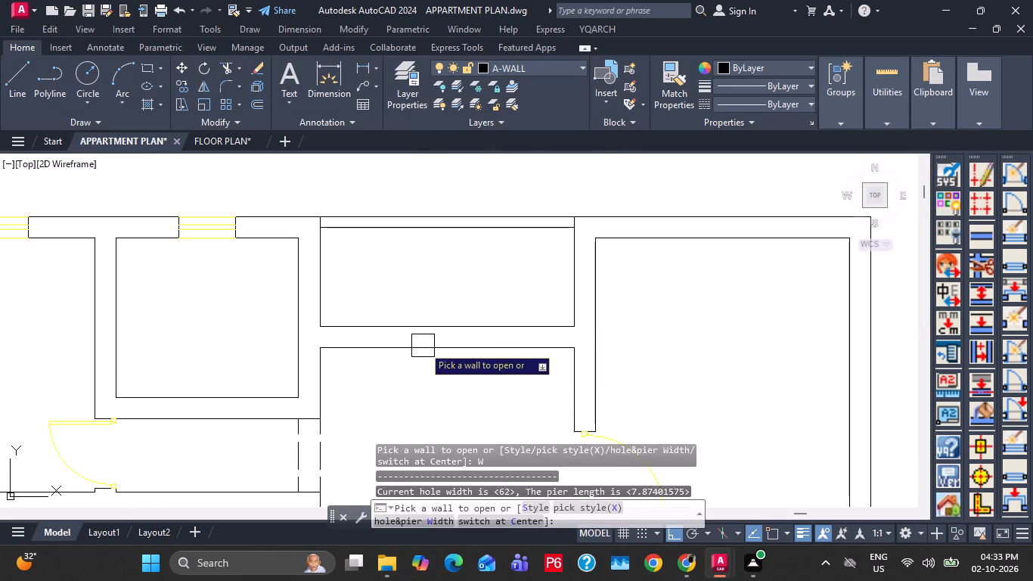
pyautogui.click(426, 346)
pyautogui.click(455, 323)
pyautogui.click(469, 308)
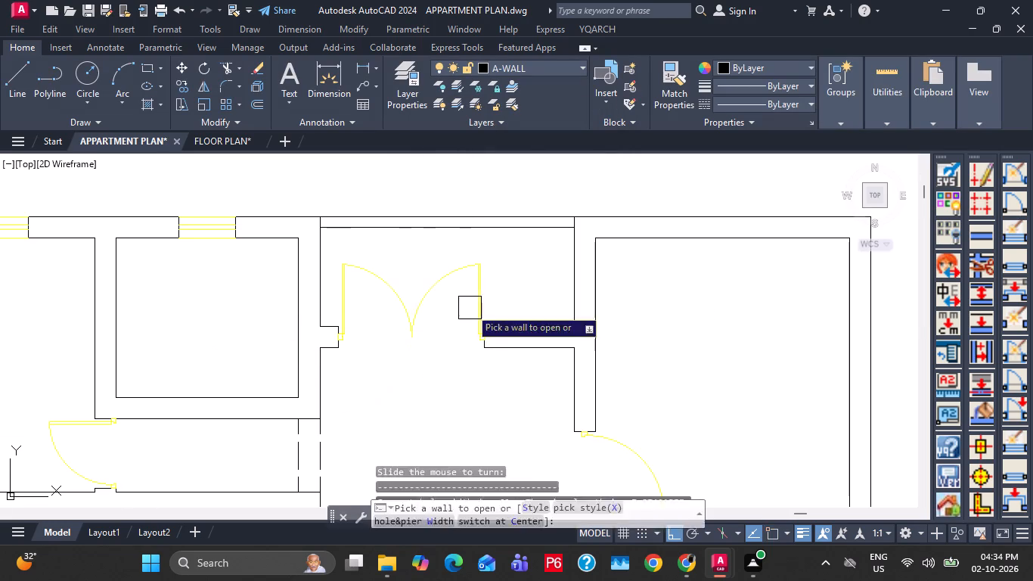
pyautogui.press('Escape')
pyautogui.press('Escape')
pyautogui.scroll(-3, 507, 300)
pyautogui.press('Escape')
pyautogui.press('Escape')
# Save the drawing and check the new balcony door.
pyautogui.hotkey('ctrl', 's')
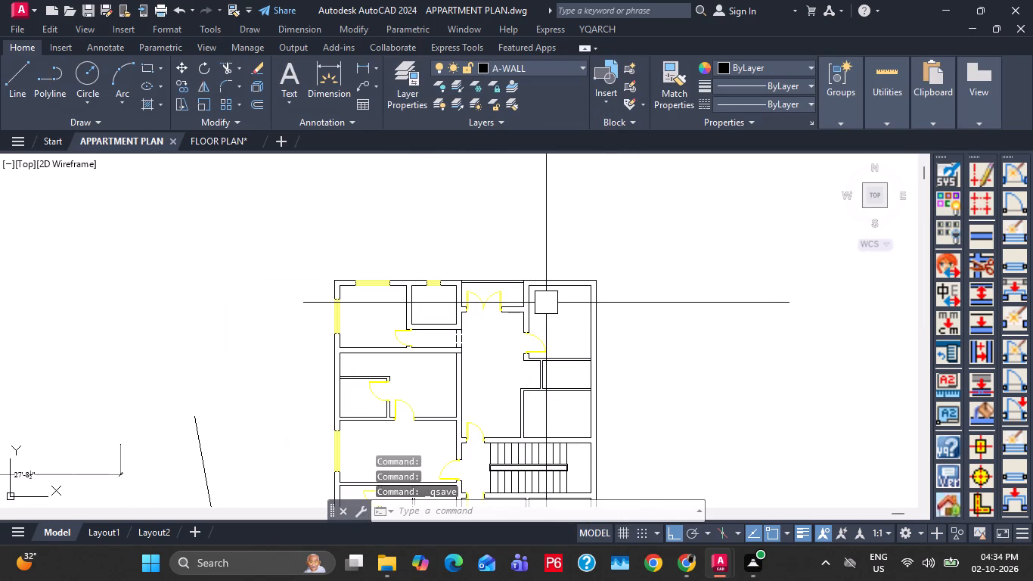
pyautogui.hotkey('ctrl', 's')
pyautogui.middleClick(495, 309)
pyautogui.scroll(2, 495, 309)
pyautogui.scroll(2, 415, 309)
pyautogui.press('Escape')
pyautogui.press('Escape')
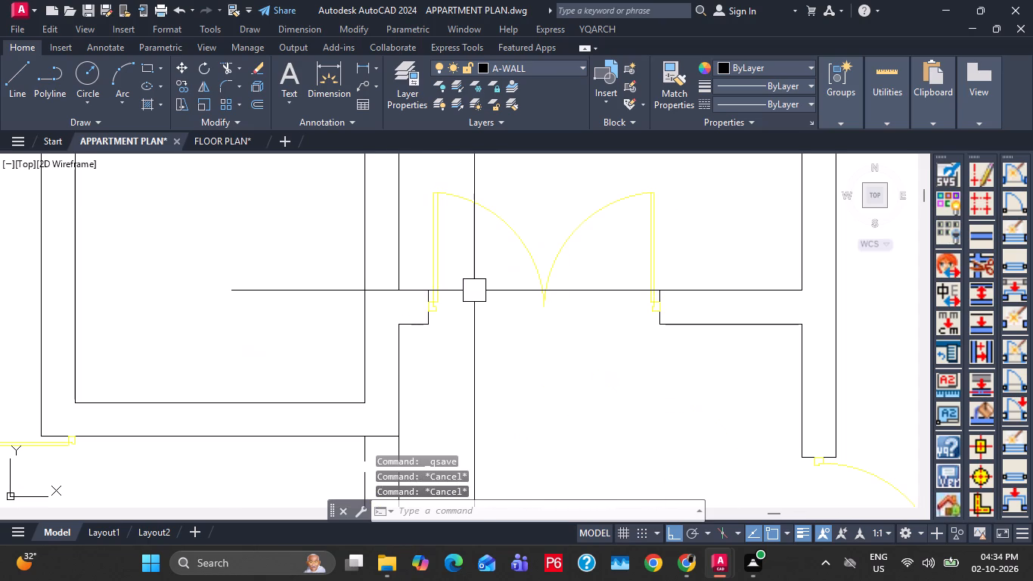
pyautogui.hotkey('ctrl', 's')
# Examine the balcony, toilet and bedrooms at the north end of the reference plan.
pyautogui.scroll(-3, 510, 291)
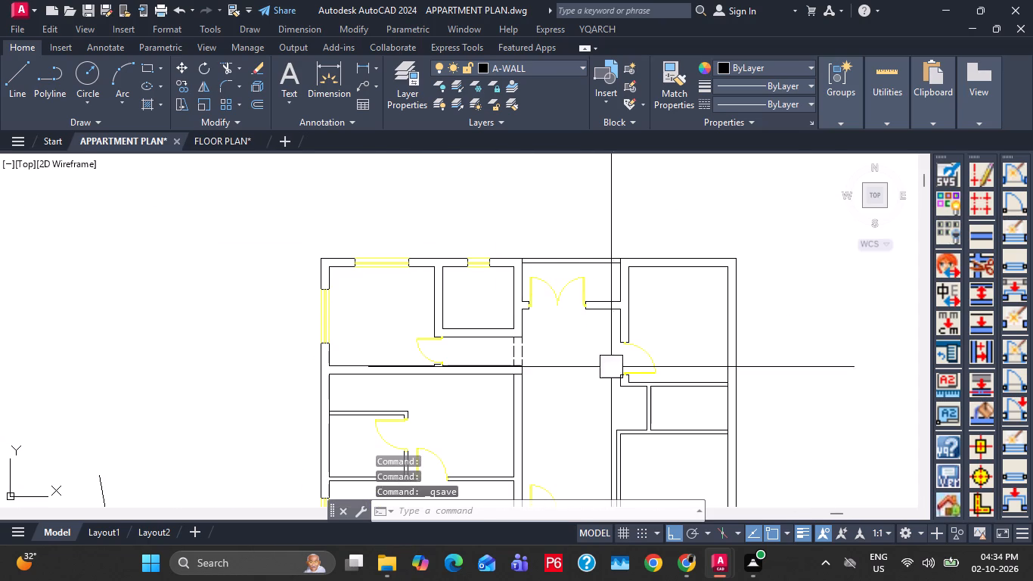
pyautogui.moveTo(611, 367); pyautogui.dragTo(638, 221, button='middle')
pyautogui.scroll(-2, 444, 327)
pyautogui.scroll(3, 361, 403)
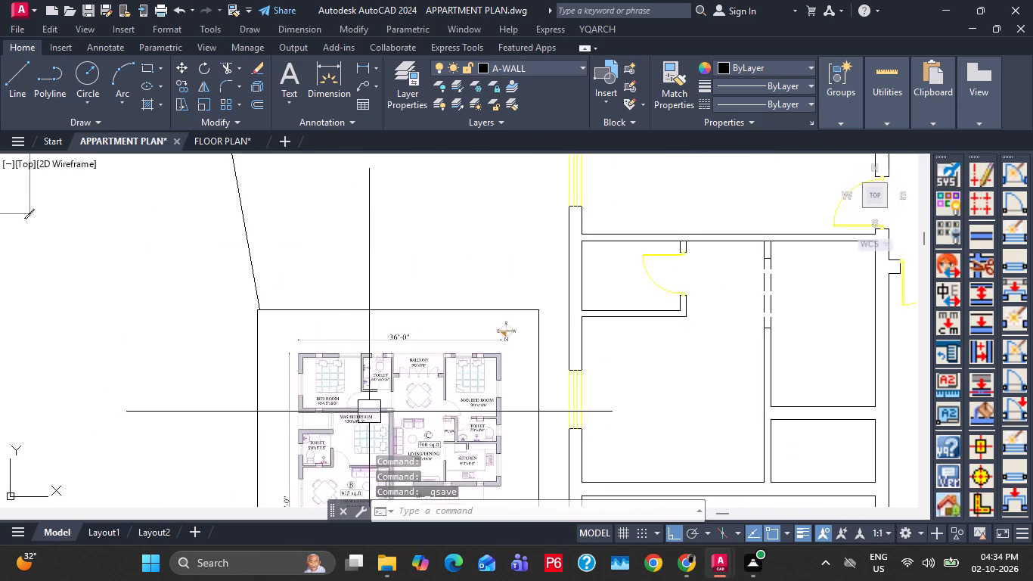
pyautogui.moveTo(371, 399); pyautogui.dragTo(382, 365, button='middle')
pyautogui.scroll(3, 402, 343)
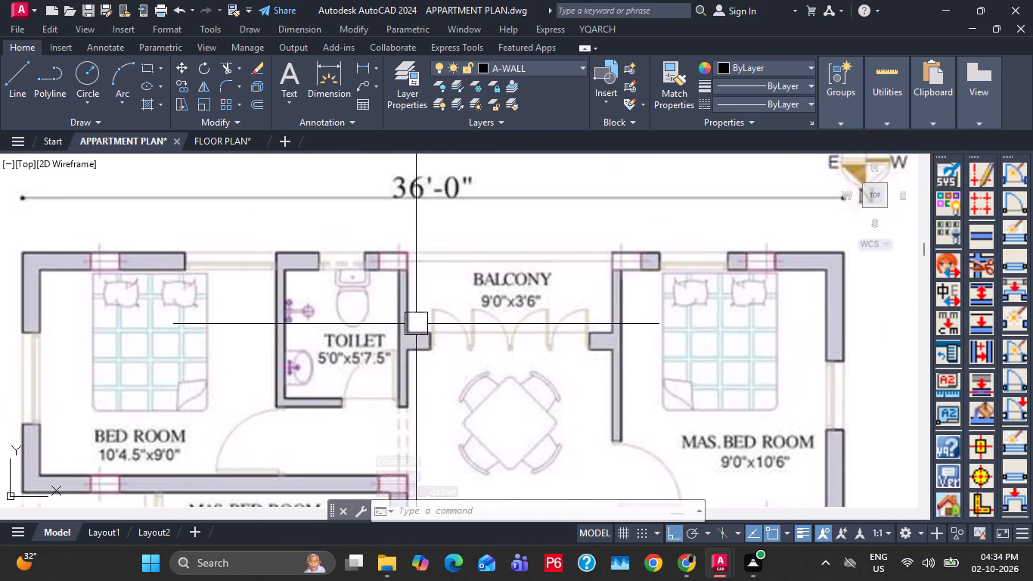
pyautogui.scroll(-1, 421, 322)
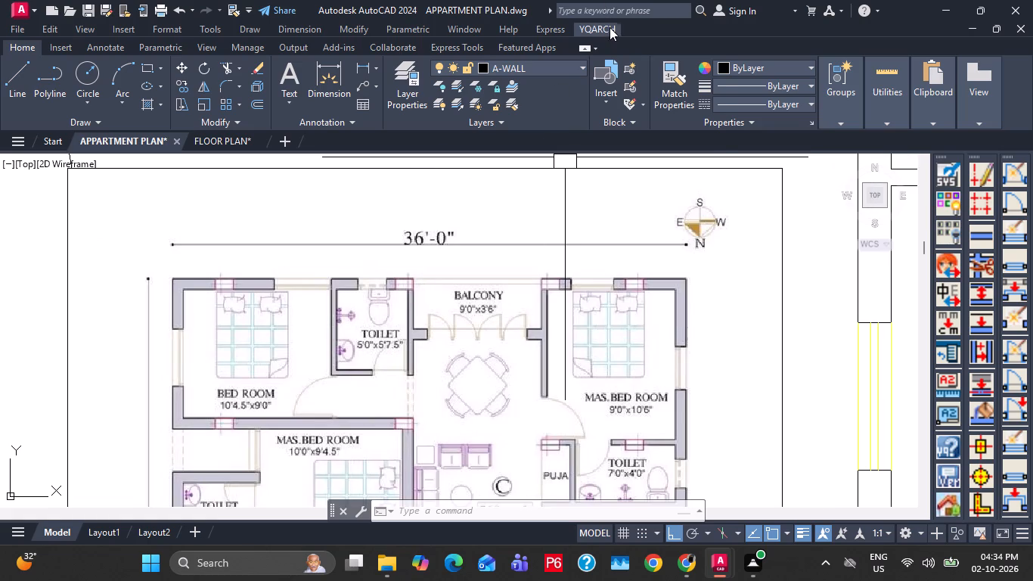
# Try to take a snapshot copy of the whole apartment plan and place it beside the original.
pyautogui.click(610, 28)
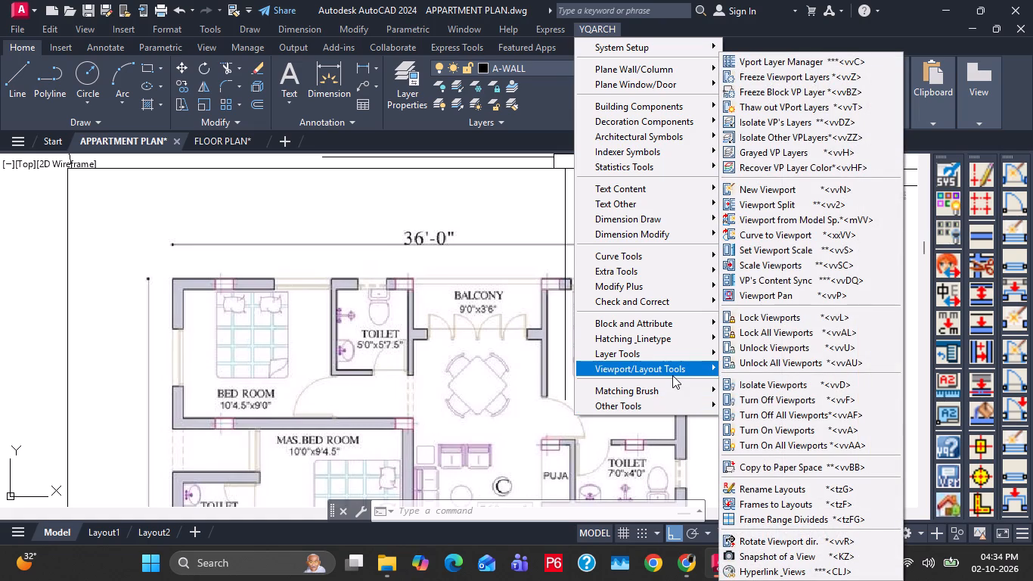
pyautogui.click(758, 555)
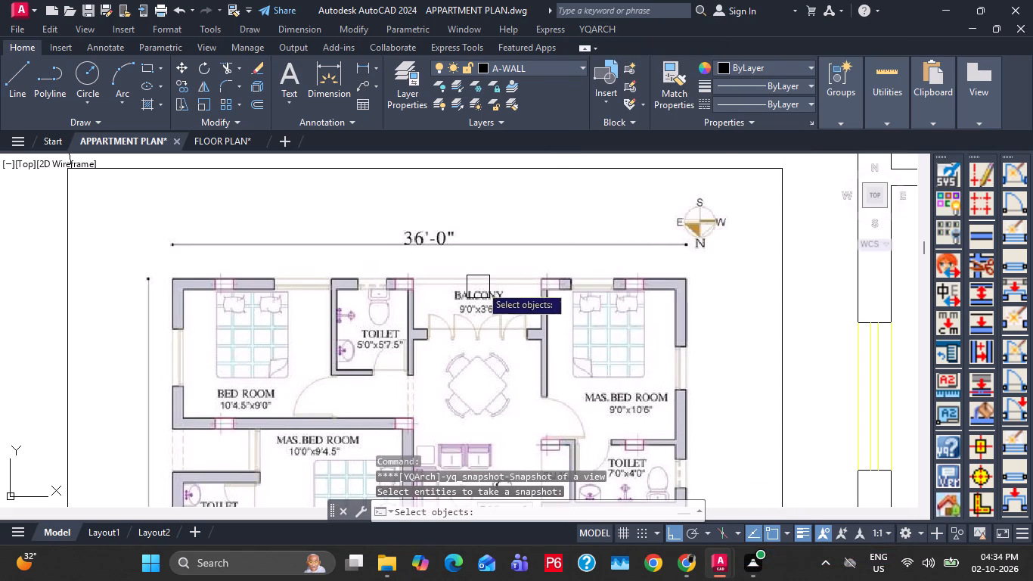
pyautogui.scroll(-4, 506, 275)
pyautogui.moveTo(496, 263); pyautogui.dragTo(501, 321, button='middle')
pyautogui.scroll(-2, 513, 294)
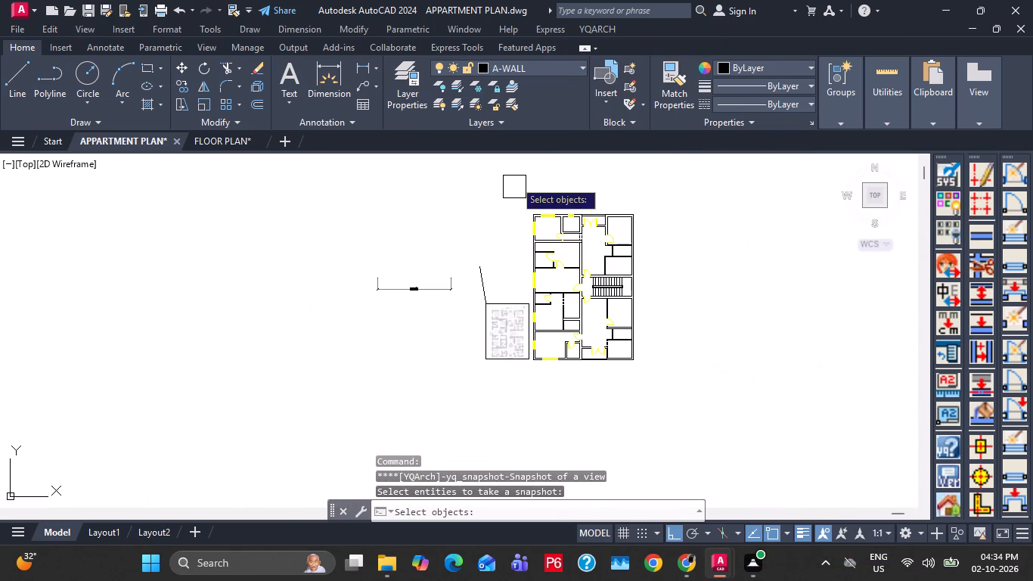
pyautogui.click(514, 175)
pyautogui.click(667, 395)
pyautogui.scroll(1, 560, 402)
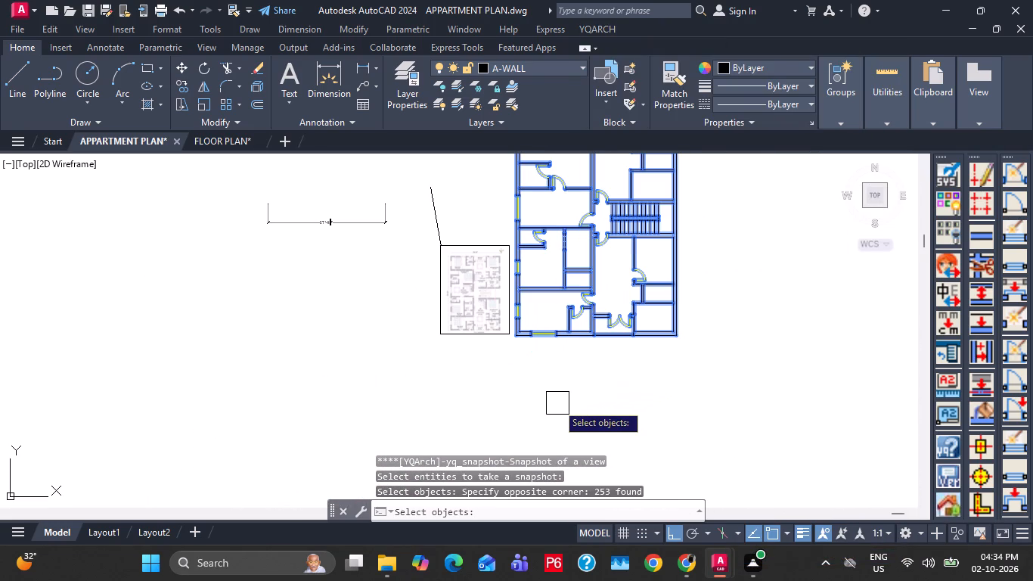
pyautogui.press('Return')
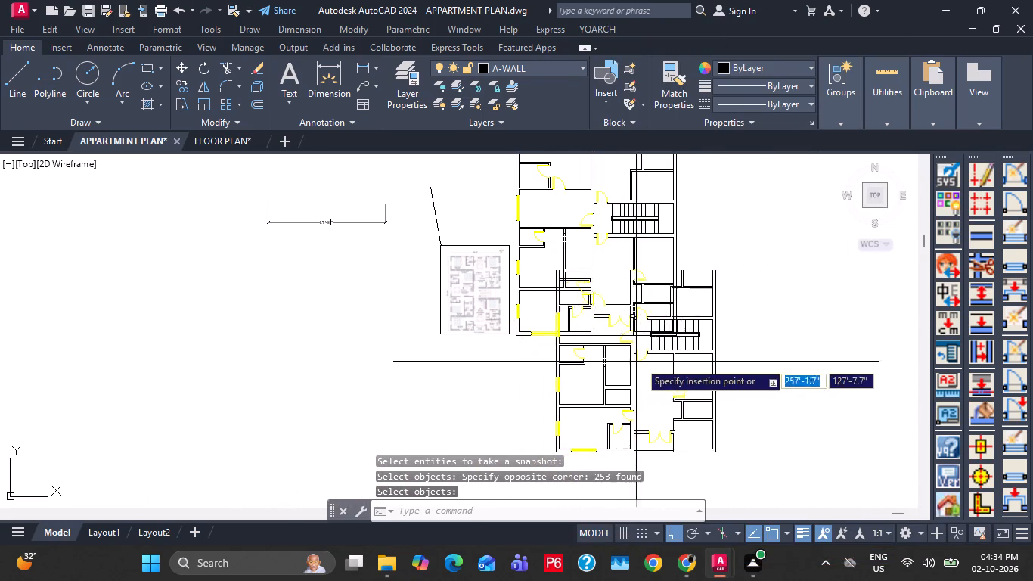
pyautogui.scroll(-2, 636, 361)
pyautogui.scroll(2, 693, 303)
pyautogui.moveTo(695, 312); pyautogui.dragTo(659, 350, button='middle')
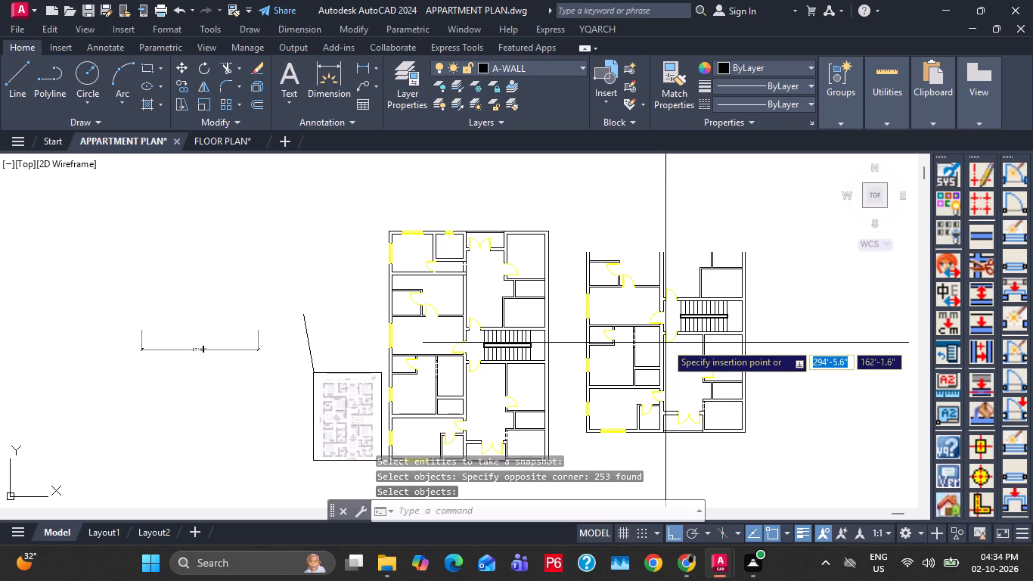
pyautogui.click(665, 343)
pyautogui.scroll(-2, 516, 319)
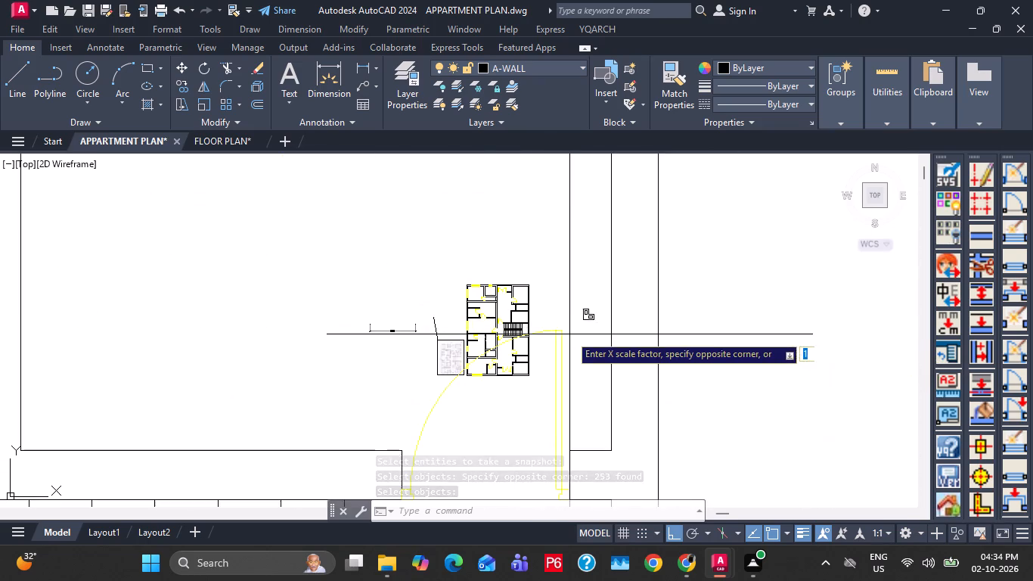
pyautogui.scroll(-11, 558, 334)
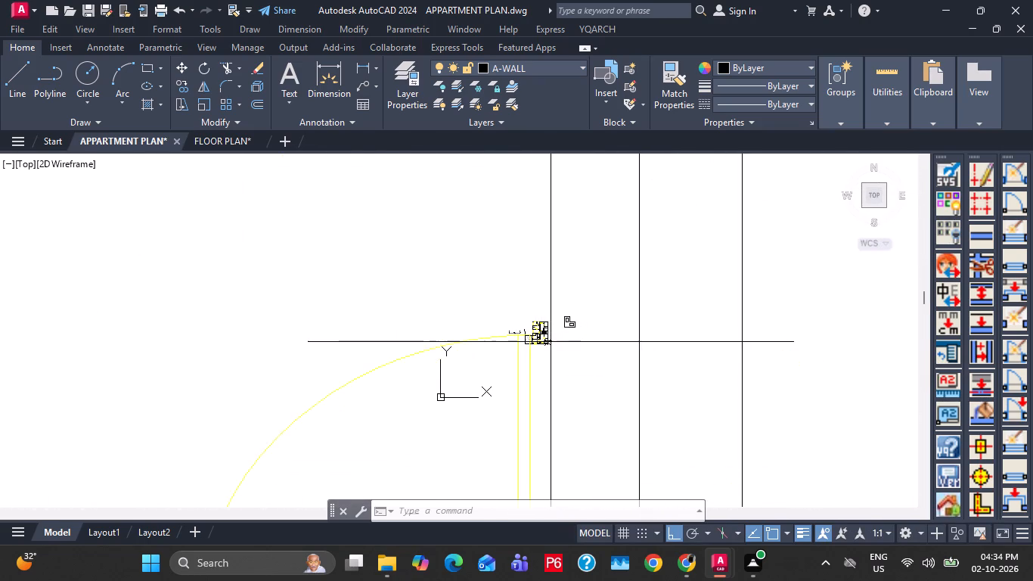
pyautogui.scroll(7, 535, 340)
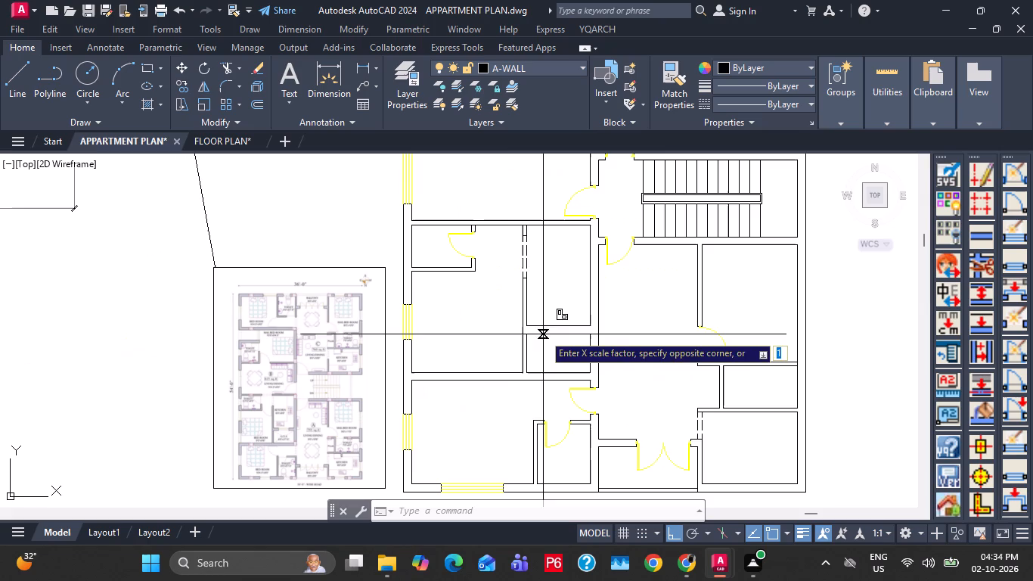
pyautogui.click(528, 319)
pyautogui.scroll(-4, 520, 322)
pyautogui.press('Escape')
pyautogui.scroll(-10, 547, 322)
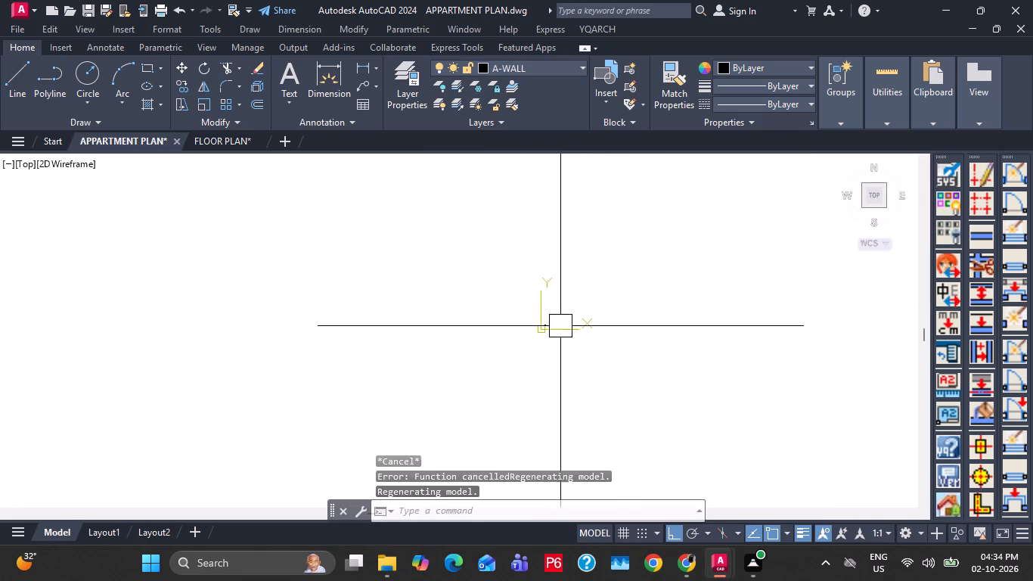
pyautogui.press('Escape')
# Save the drawing.
pyautogui.scroll(10, 544, 322)
pyautogui.moveTo(773, 336); pyautogui.dragTo(586, 401, button='middle')
pyautogui.hotkey('ctrl', 's')
pyautogui.hotkey('ctrl', 's')
# Examine the openings along the east outer wall in the reference plan image.
pyautogui.moveTo(619, 293); pyautogui.dragTo(595, 353, button='middle')
pyautogui.scroll(2, 555, 356)
pyautogui.click(535, 359)
pyautogui.moveTo(585, 322); pyautogui.dragTo(489, 400, button='middle')
pyautogui.scroll(1, 489, 400)
pyautogui.scroll(2, 454, 322)
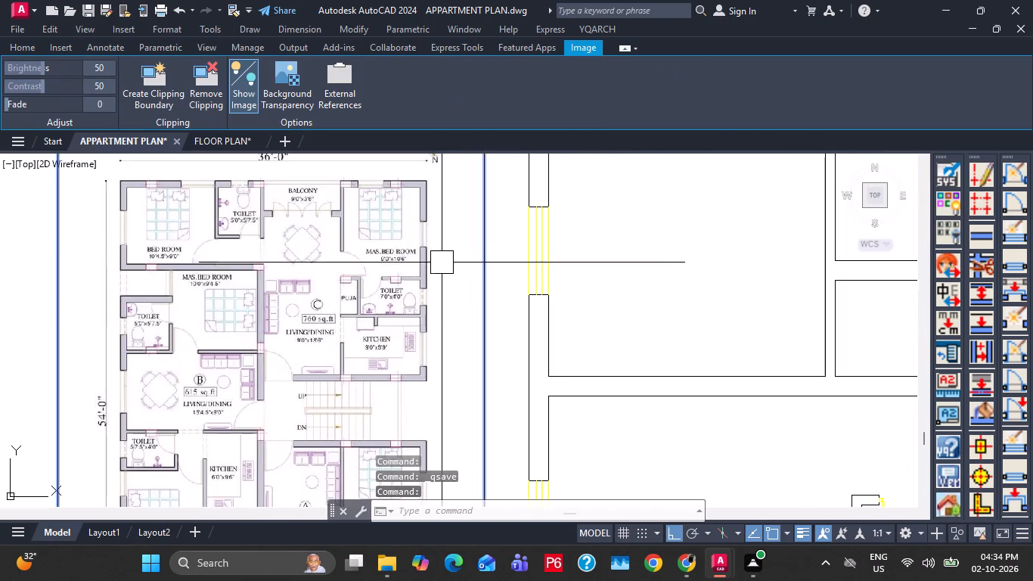
pyautogui.scroll(-3, 445, 255)
pyautogui.press('Escape')
pyautogui.press('Escape')
pyautogui.press('Escape')
pyautogui.press('Escape')
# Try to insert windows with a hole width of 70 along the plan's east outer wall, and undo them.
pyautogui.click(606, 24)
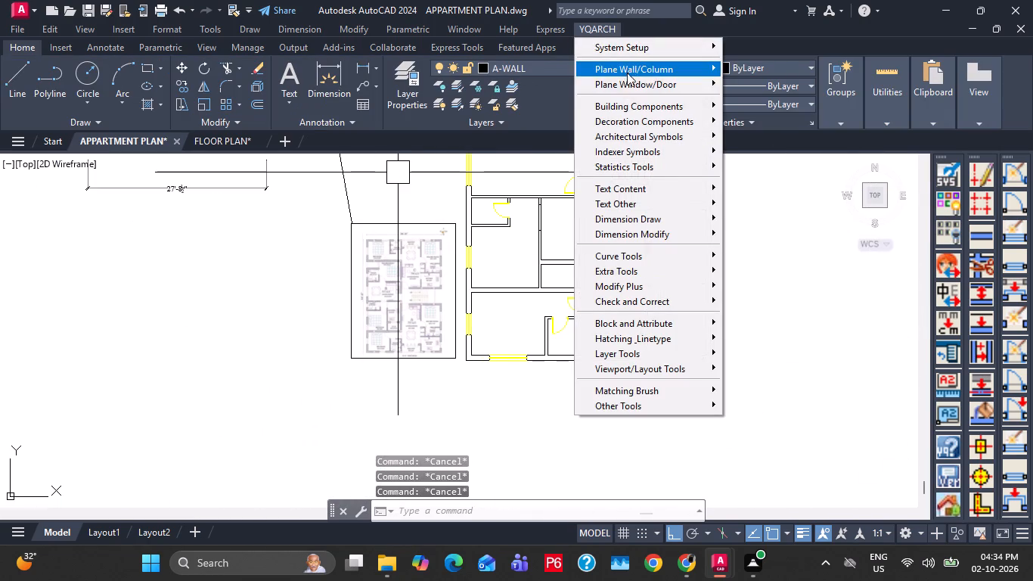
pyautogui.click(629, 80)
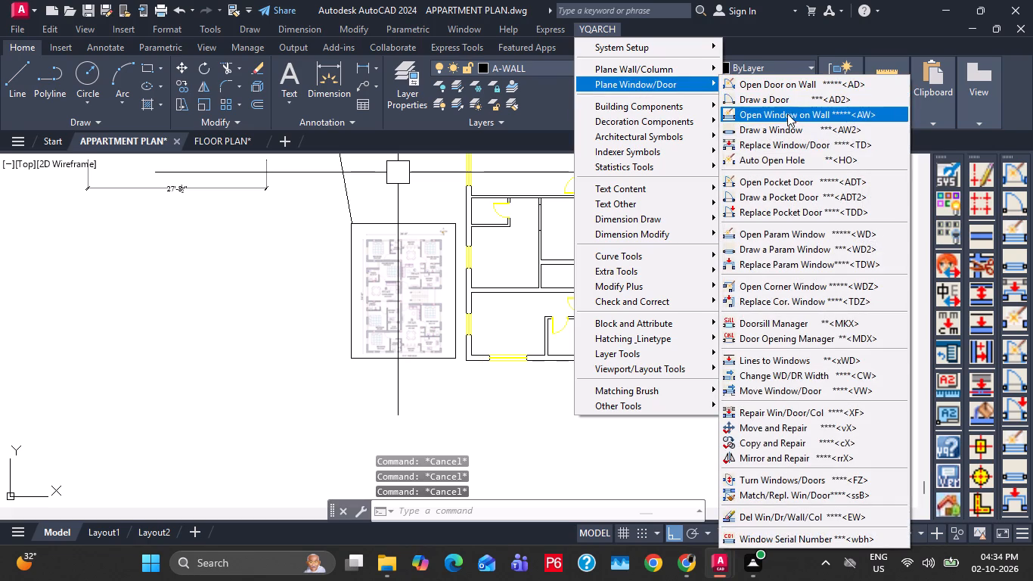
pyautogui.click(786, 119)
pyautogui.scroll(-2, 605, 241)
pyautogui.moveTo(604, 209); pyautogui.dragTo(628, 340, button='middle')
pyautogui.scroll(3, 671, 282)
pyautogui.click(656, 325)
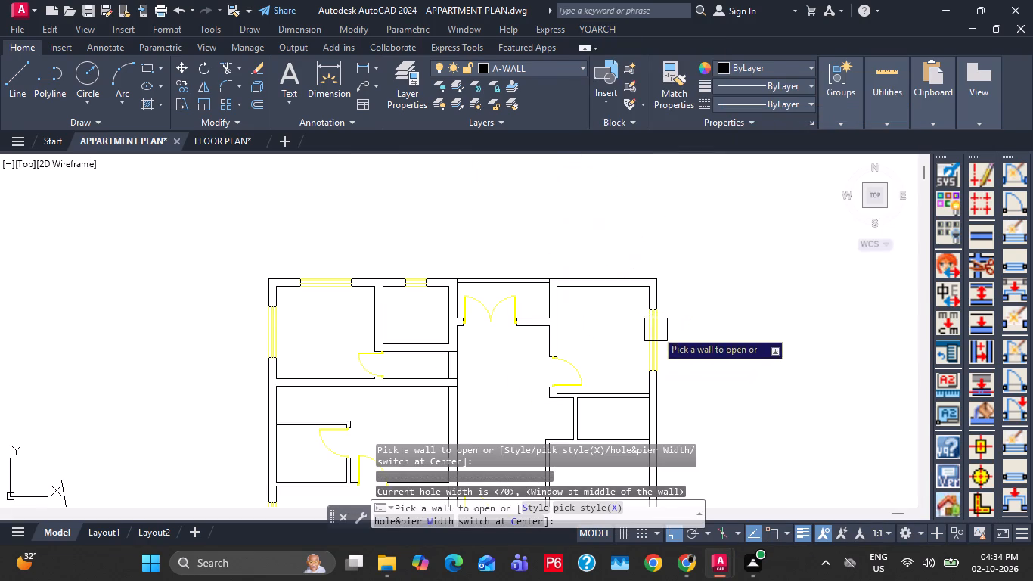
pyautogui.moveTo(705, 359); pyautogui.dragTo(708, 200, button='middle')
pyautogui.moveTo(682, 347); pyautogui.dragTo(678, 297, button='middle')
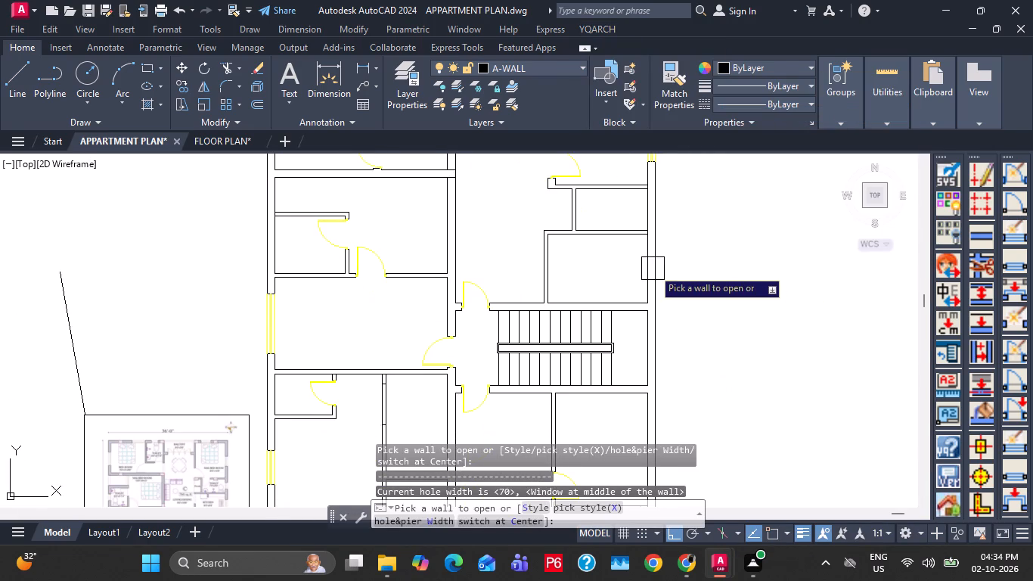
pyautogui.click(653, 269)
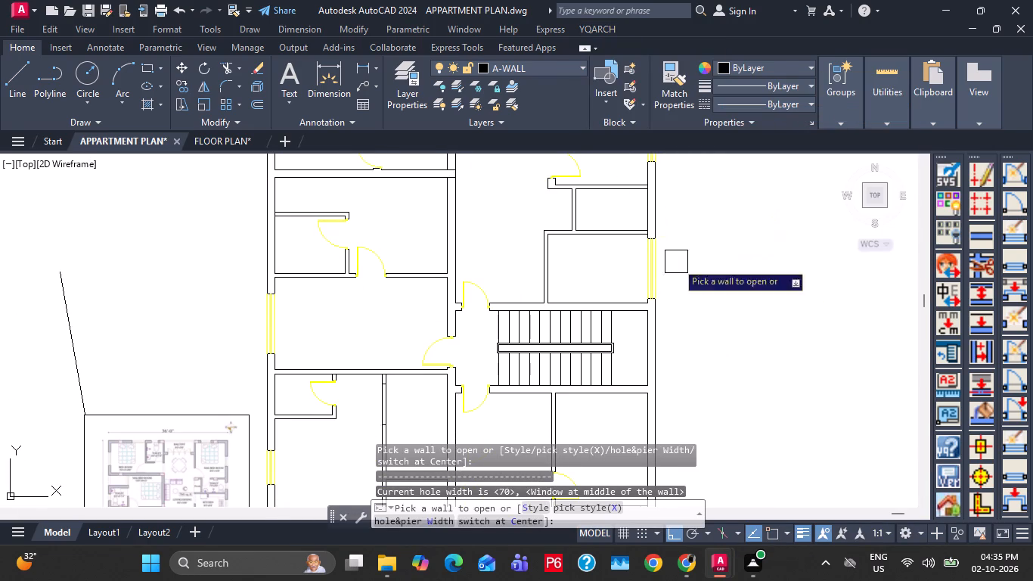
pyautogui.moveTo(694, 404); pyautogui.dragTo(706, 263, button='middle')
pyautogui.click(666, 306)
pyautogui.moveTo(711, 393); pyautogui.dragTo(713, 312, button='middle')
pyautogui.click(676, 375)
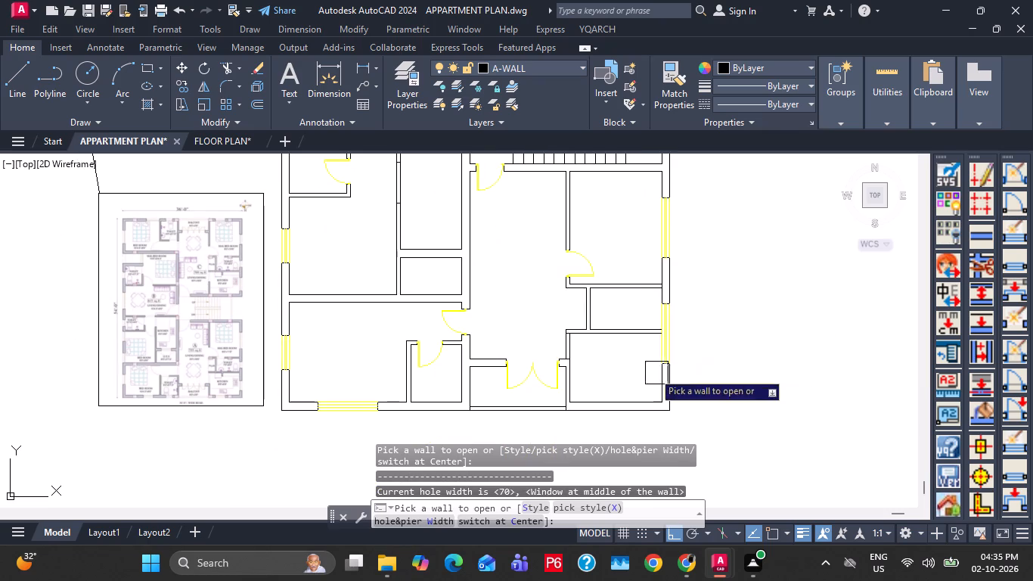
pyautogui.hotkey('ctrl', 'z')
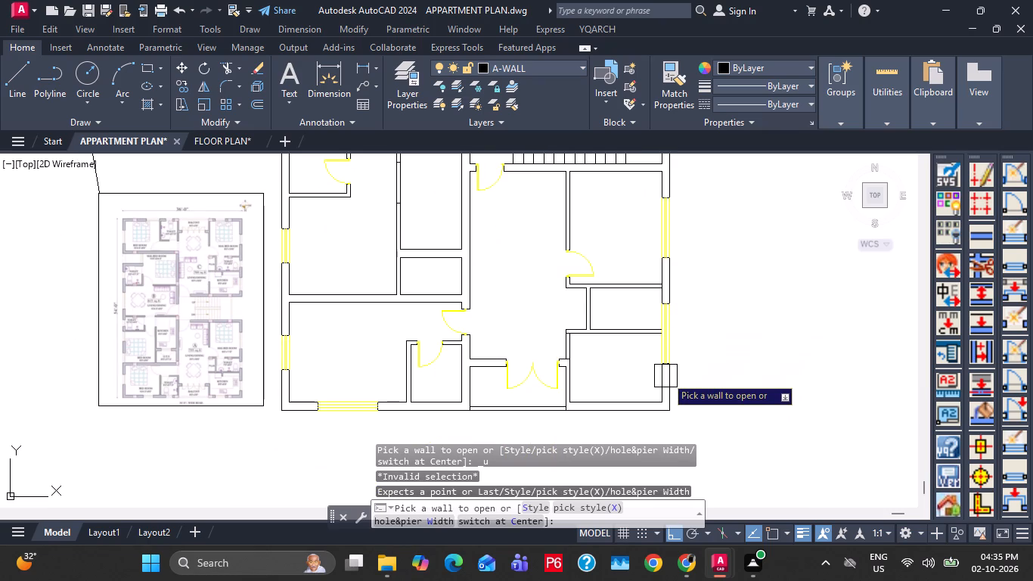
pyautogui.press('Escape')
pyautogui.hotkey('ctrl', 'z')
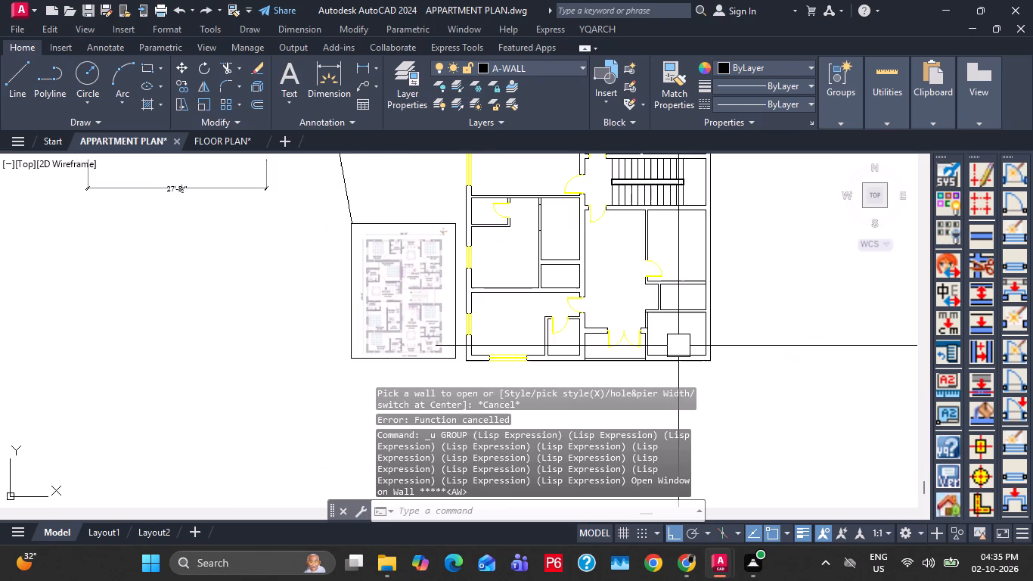
# Insert centred windows with hole width 70 in the east outer wall at the northeast bedroom, upper kitchen, staircase and lower bedroom.
pyautogui.moveTo(708, 253); pyautogui.dragTo(628, 380, button='middle')
pyautogui.click(603, 26)
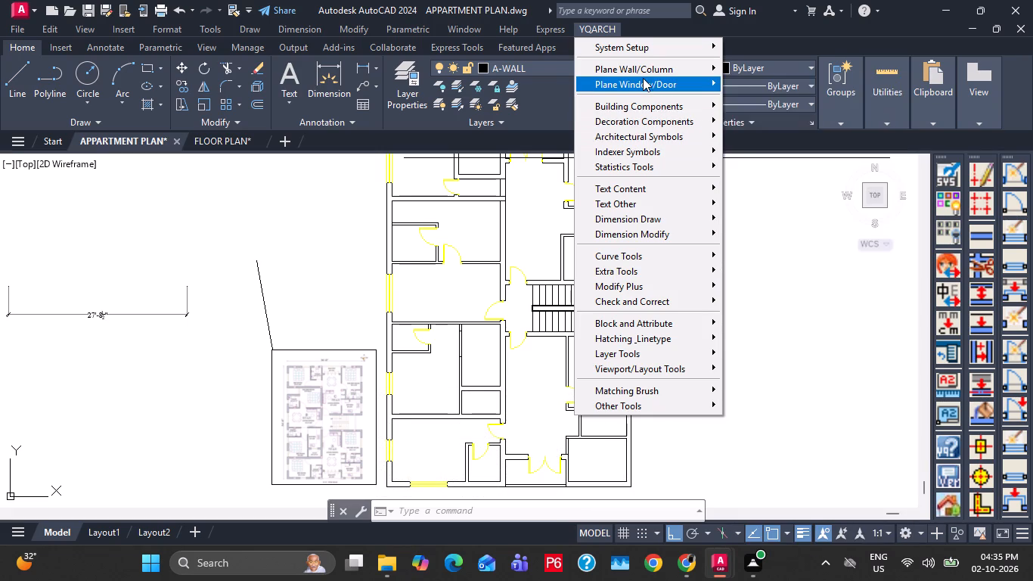
pyautogui.click(767, 116)
pyautogui.scroll(-1, 571, 172)
pyautogui.moveTo(579, 191); pyautogui.dragTo(585, 278, button='middle')
pyautogui.scroll(1, 603, 256)
pyautogui.click(611, 252)
pyautogui.moveTo(641, 282); pyautogui.dragTo(640, 215, button='middle')
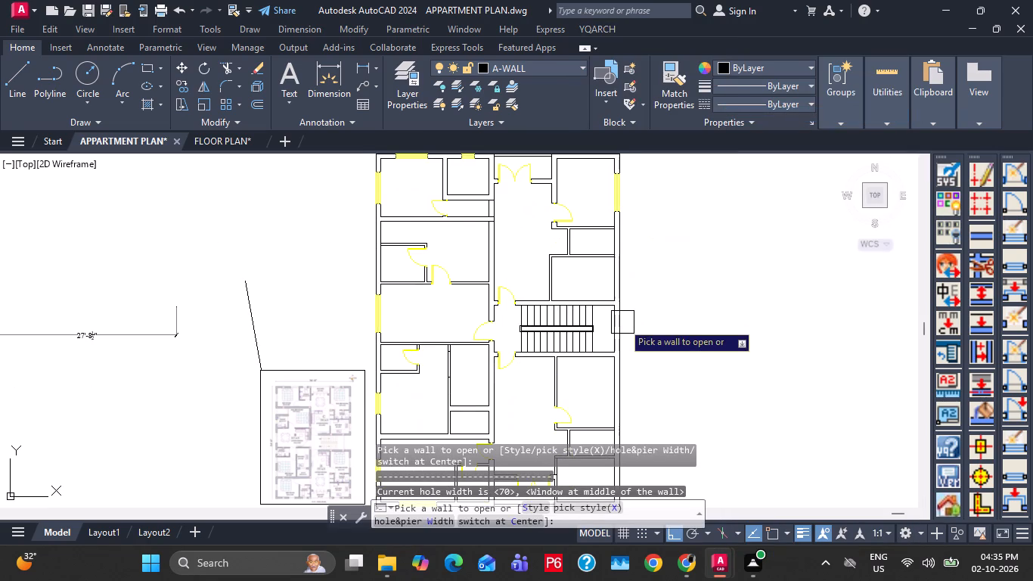
pyautogui.click(616, 278)
pyautogui.scroll(1, 618, 312)
pyautogui.click(618, 323)
pyautogui.moveTo(638, 348); pyautogui.dragTo(597, 187, button='middle')
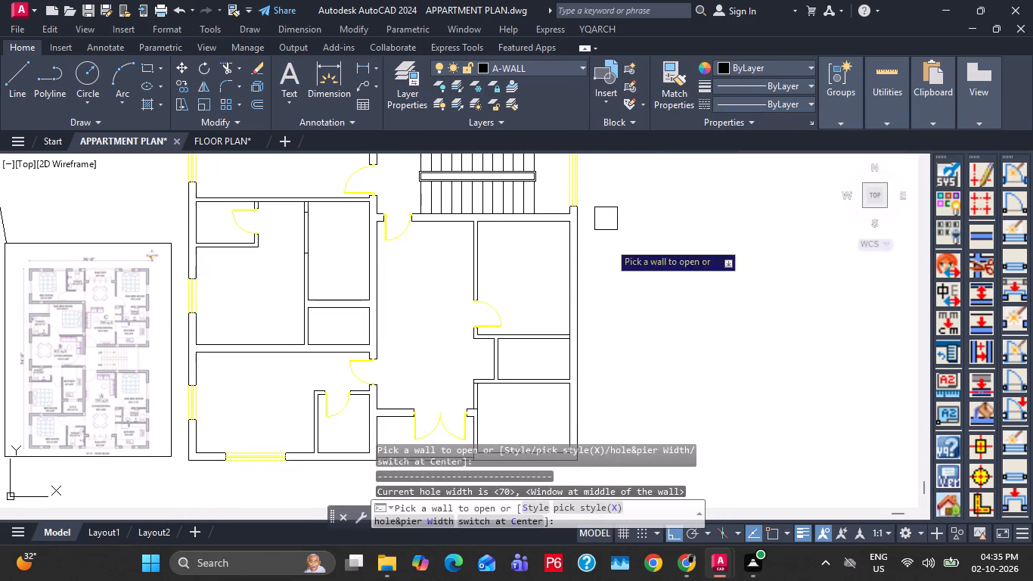
pyautogui.click(567, 268)
pyautogui.moveTo(610, 323); pyautogui.dragTo(644, 248, button='middle')
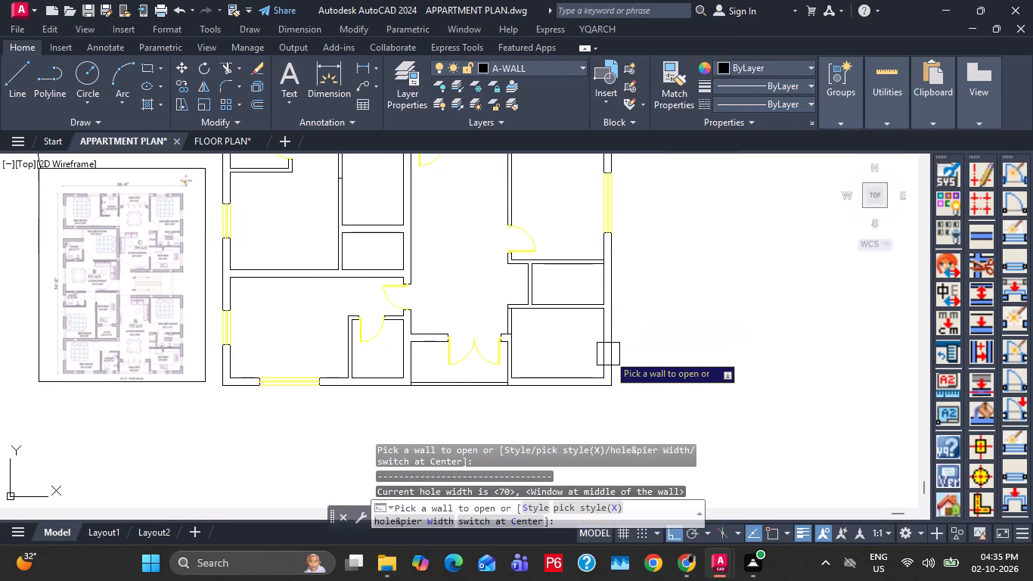
pyautogui.press('Escape')
pyautogui.press('Escape')
pyautogui.press('Escape')
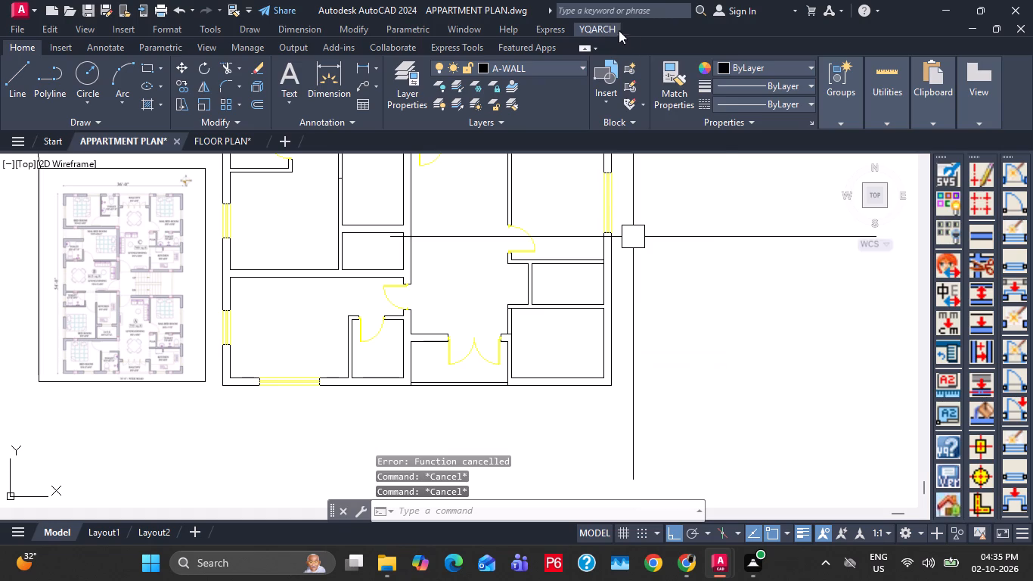
# Insert centred windows with hole width 43.30708661 in the east outer wall of the southeast kitchen and the adjoining toilet.
pyautogui.click(615, 31)
pyautogui.click(654, 87)
pyautogui.click(786, 109)
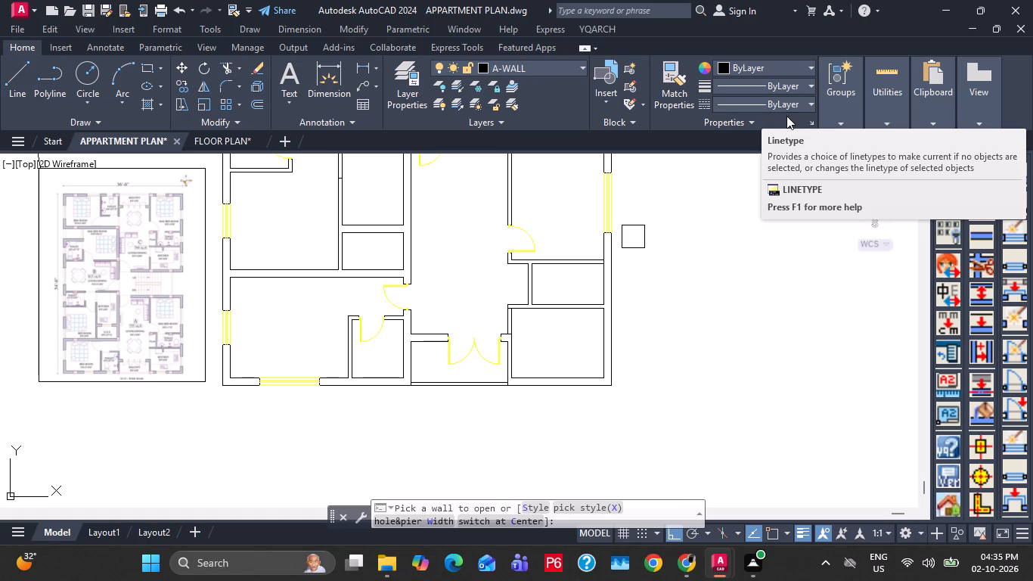
pyautogui.click(609, 30)
pyautogui.click(661, 80)
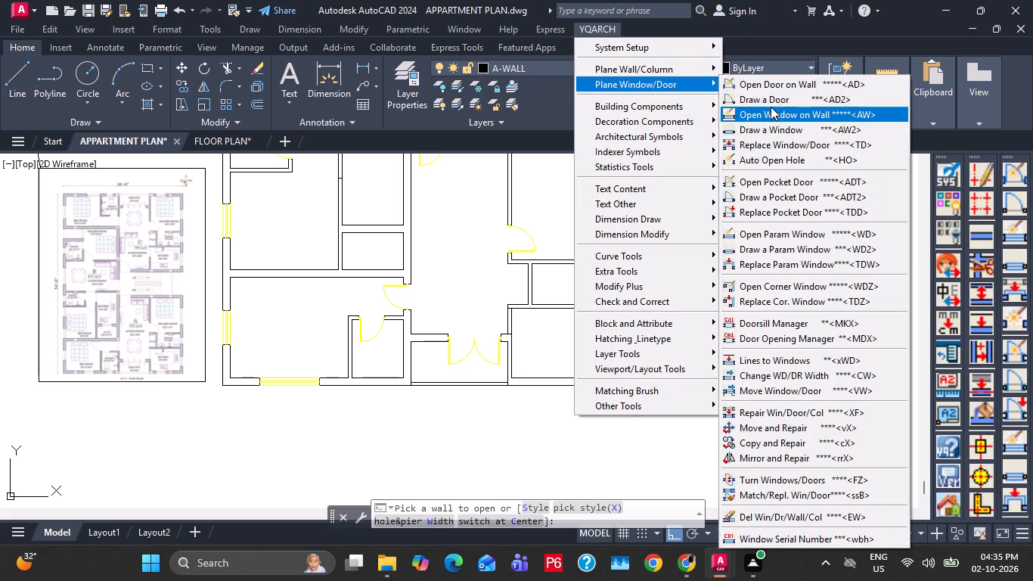
pyautogui.click(769, 114)
pyautogui.click(420, 517)
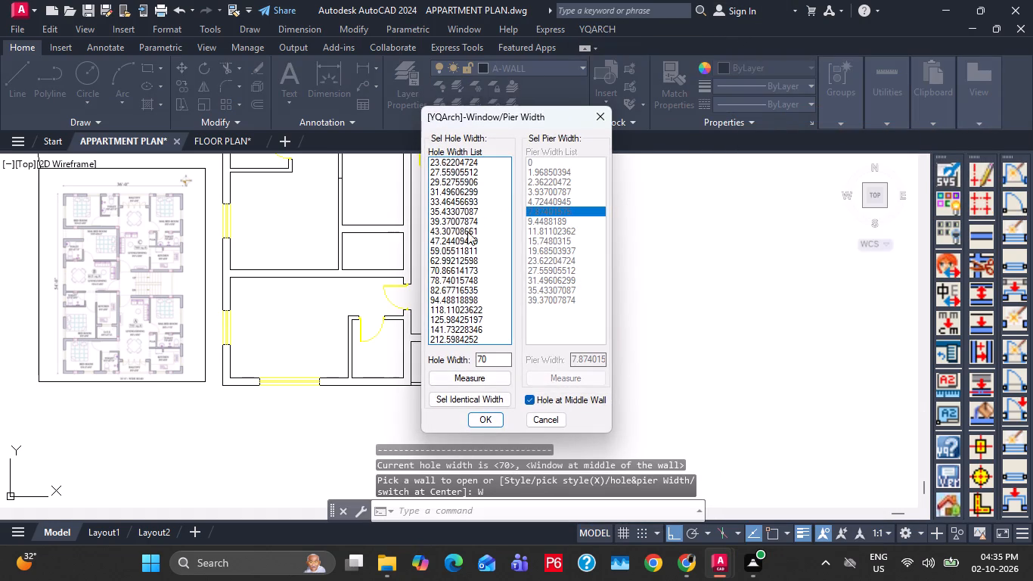
pyautogui.click(457, 213)
pyautogui.click(451, 228)
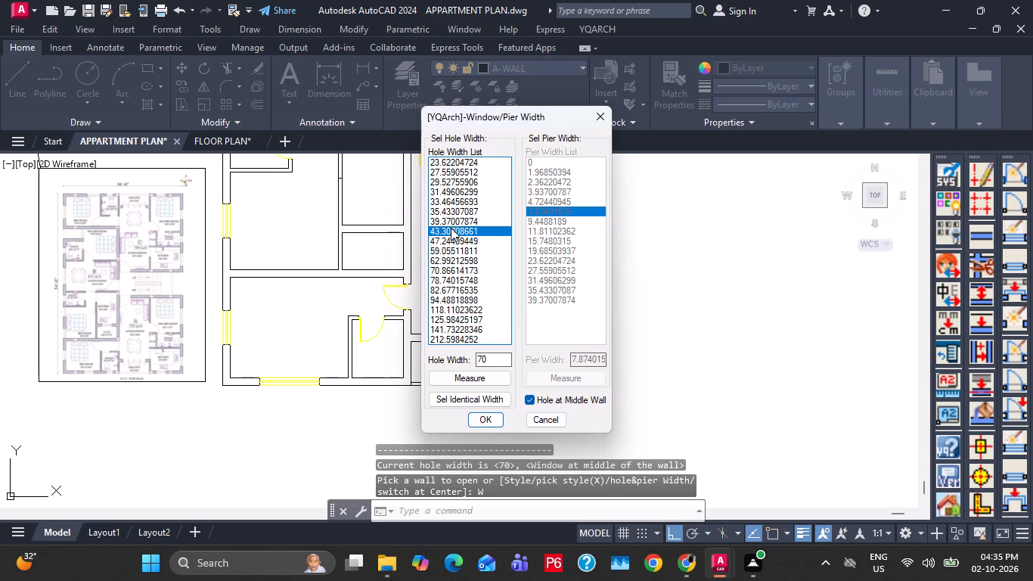
pyautogui.click(479, 417)
pyautogui.scroll(1, 602, 280)
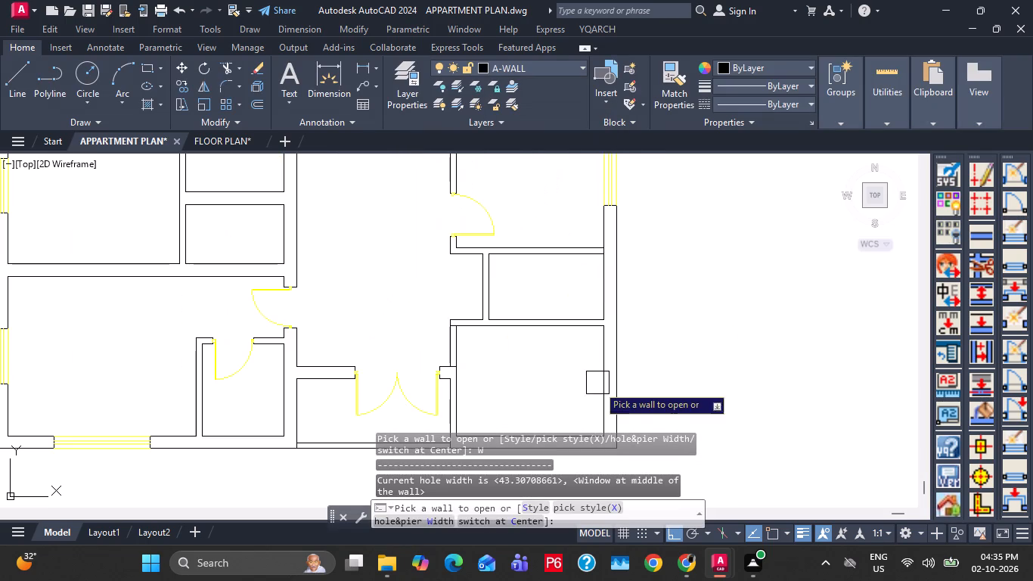
pyautogui.click(603, 398)
pyautogui.moveTo(647, 381); pyautogui.dragTo(646, 331, button='middle')
pyautogui.scroll(-1, 633, 299)
pyautogui.scroll(2, 607, 238)
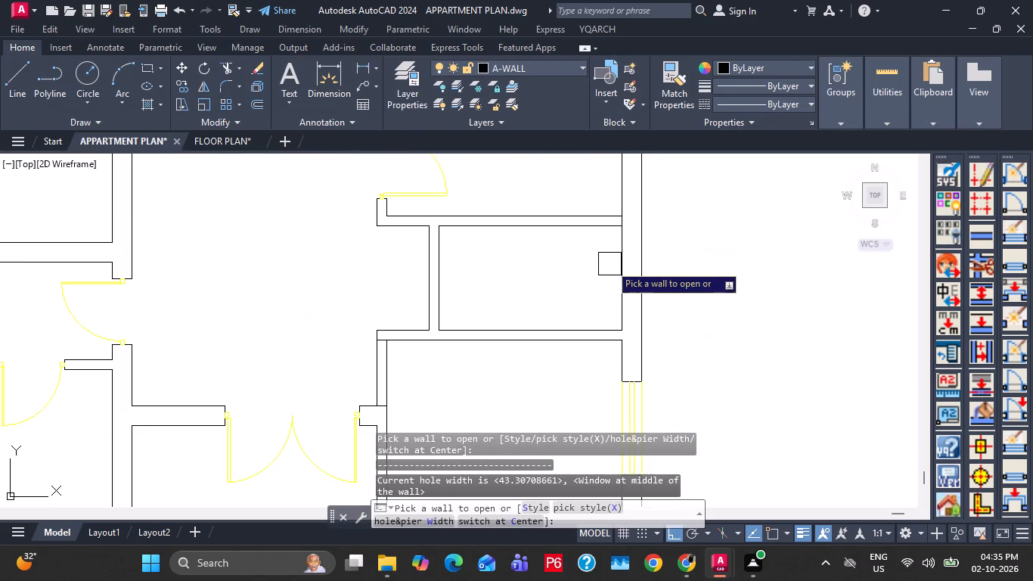
pyautogui.click(626, 266)
pyautogui.scroll(-2, 682, 260)
pyautogui.moveTo(734, 247); pyautogui.dragTo(727, 293, button='middle')
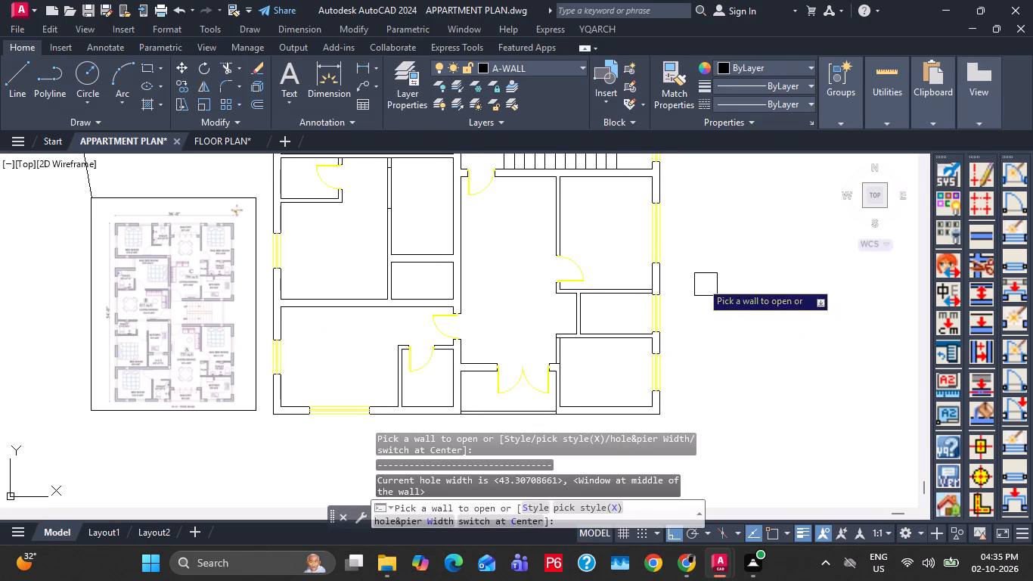
pyautogui.moveTo(338, 324); pyautogui.dragTo(352, 351, button='middle')
pyautogui.press('Escape')
pyautogui.press('Escape')
# Save the drawing with the new east wall windows.
pyautogui.scroll(-2, 496, 250)
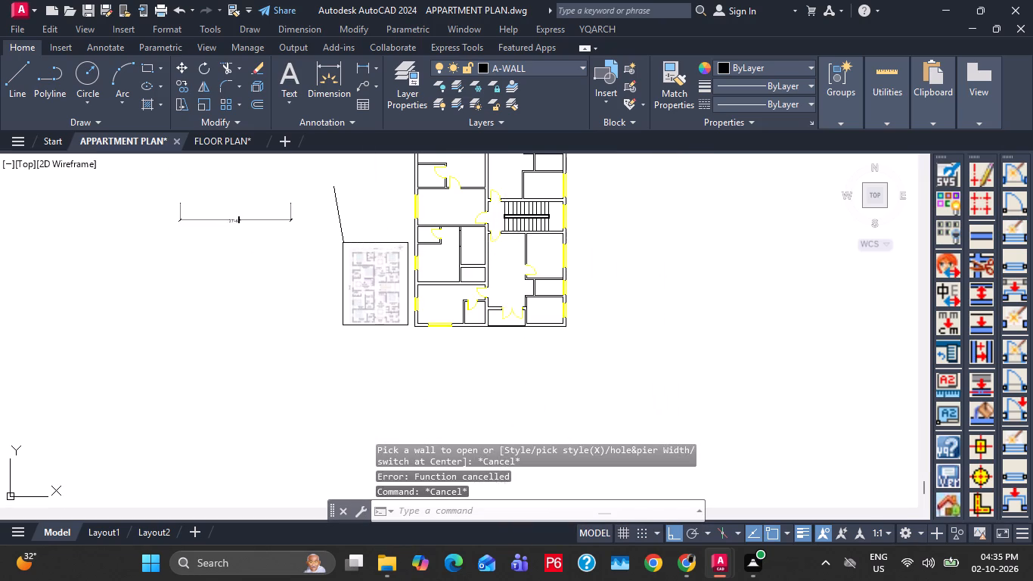
pyautogui.hotkey('ctrl', 's')
pyautogui.hotkey('ctrl', 's')
pyautogui.moveTo(458, 234); pyautogui.dragTo(464, 393, button='middle')
pyautogui.press('Escape')
pyautogui.scroll(1, 425, 269)
pyautogui.press('Escape')
pyautogui.hotkey('ctrl', 's')
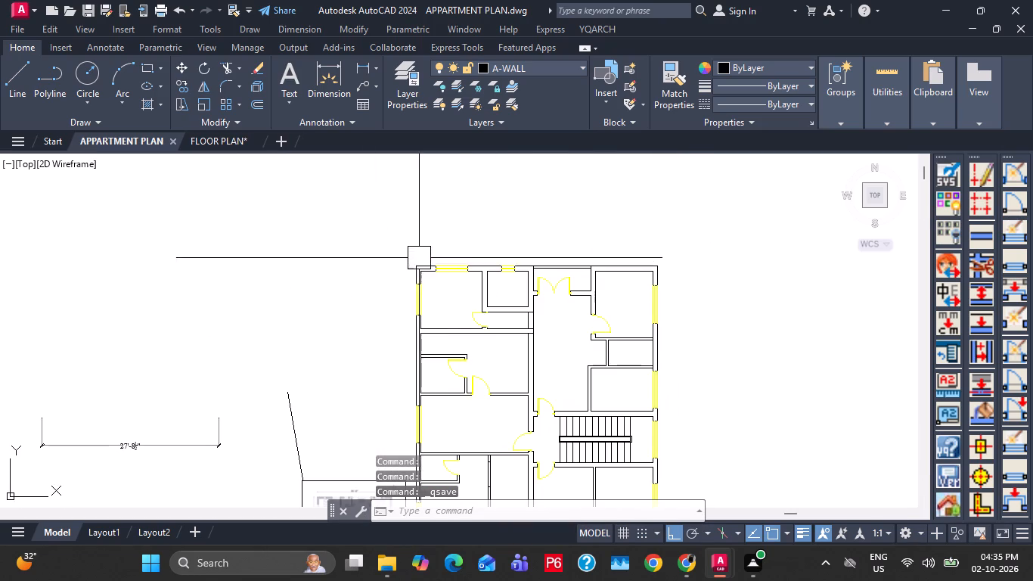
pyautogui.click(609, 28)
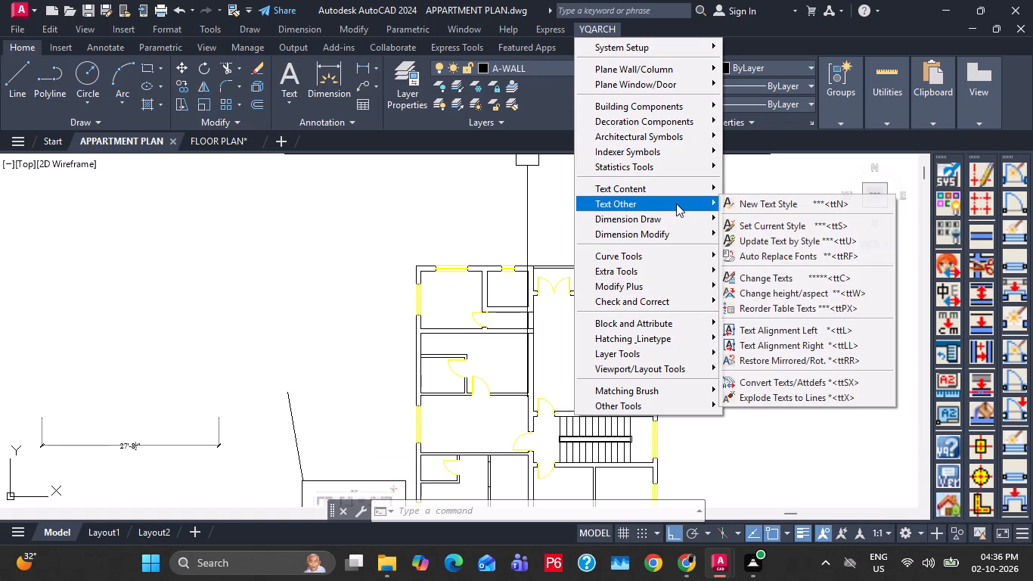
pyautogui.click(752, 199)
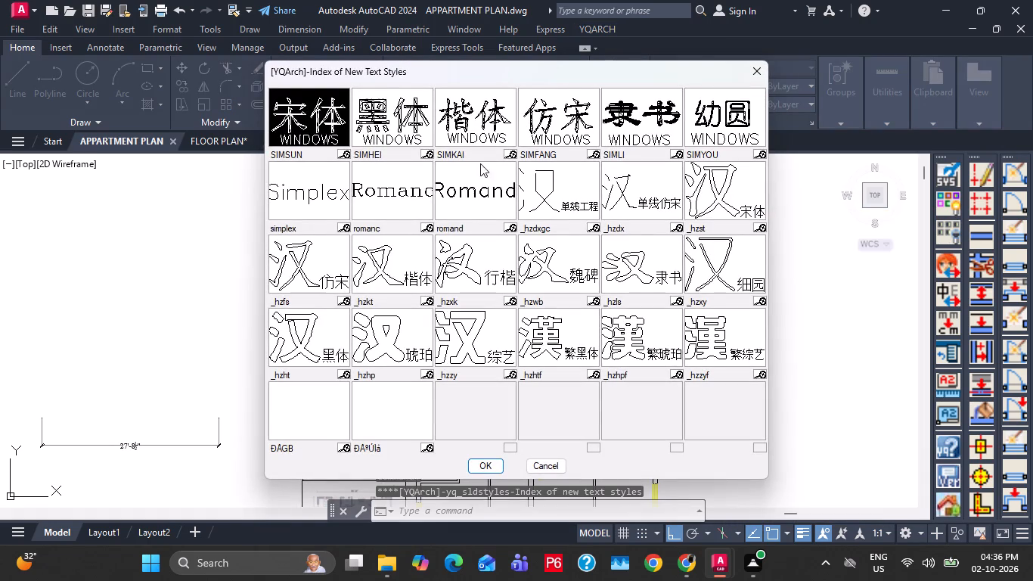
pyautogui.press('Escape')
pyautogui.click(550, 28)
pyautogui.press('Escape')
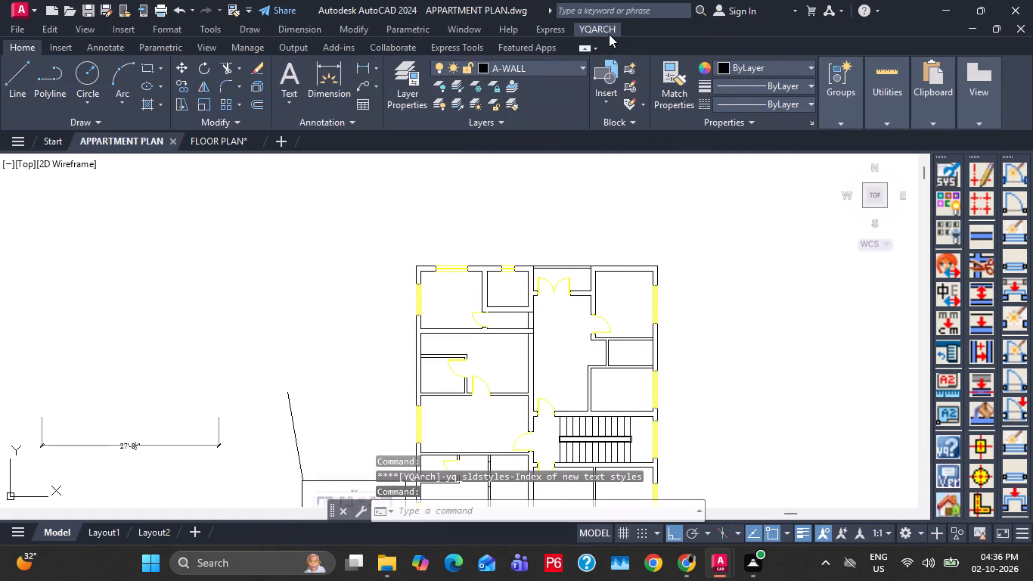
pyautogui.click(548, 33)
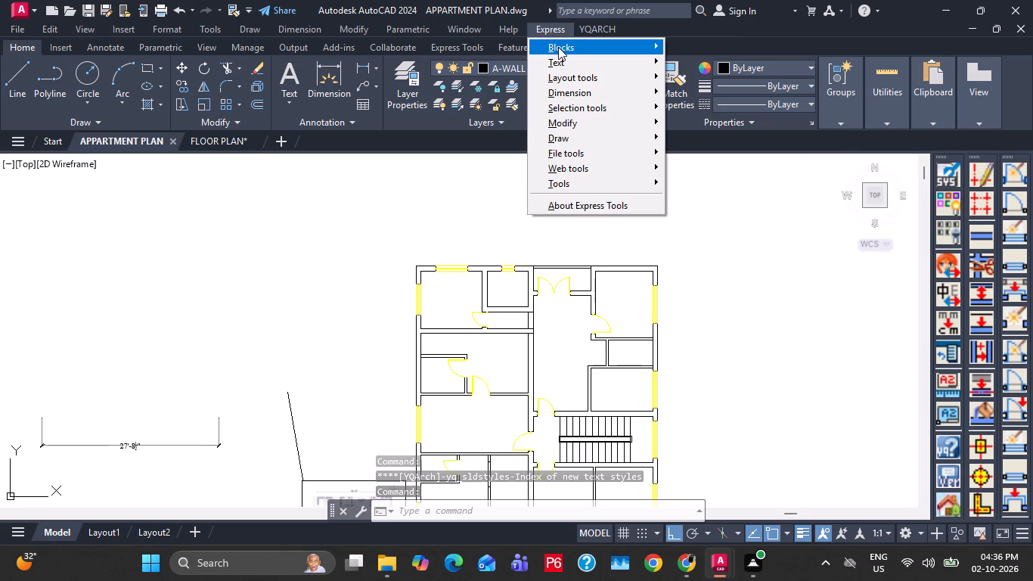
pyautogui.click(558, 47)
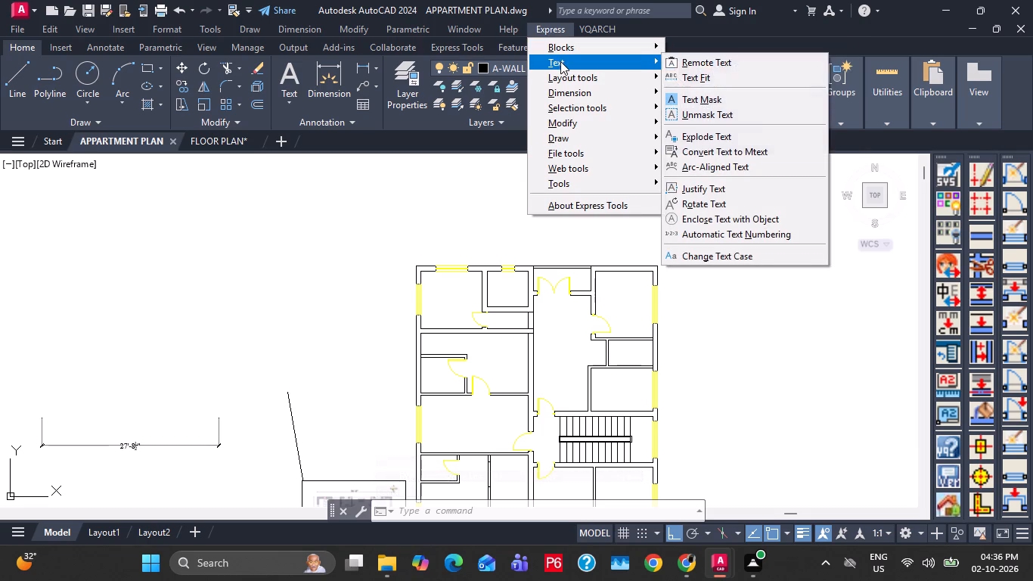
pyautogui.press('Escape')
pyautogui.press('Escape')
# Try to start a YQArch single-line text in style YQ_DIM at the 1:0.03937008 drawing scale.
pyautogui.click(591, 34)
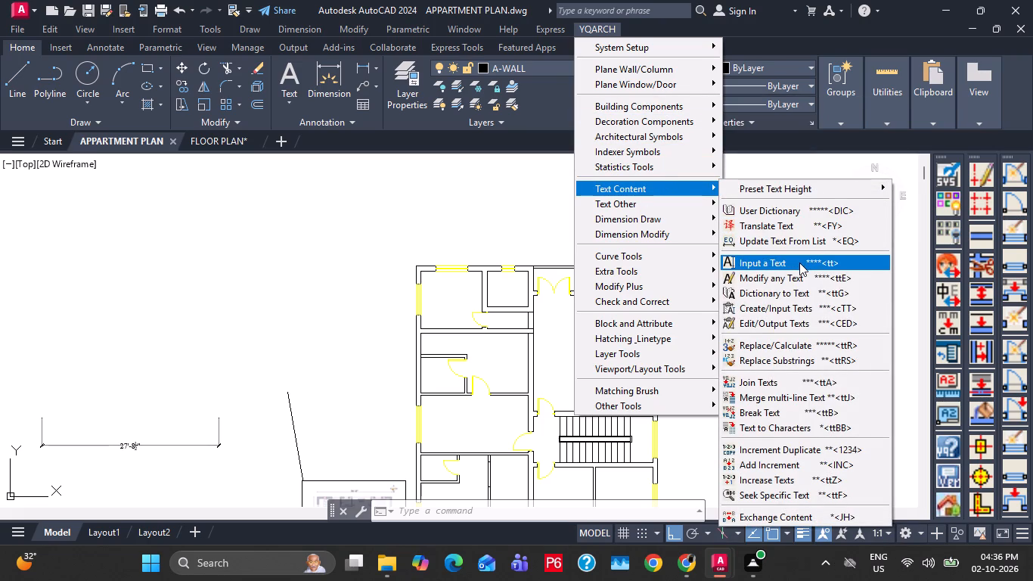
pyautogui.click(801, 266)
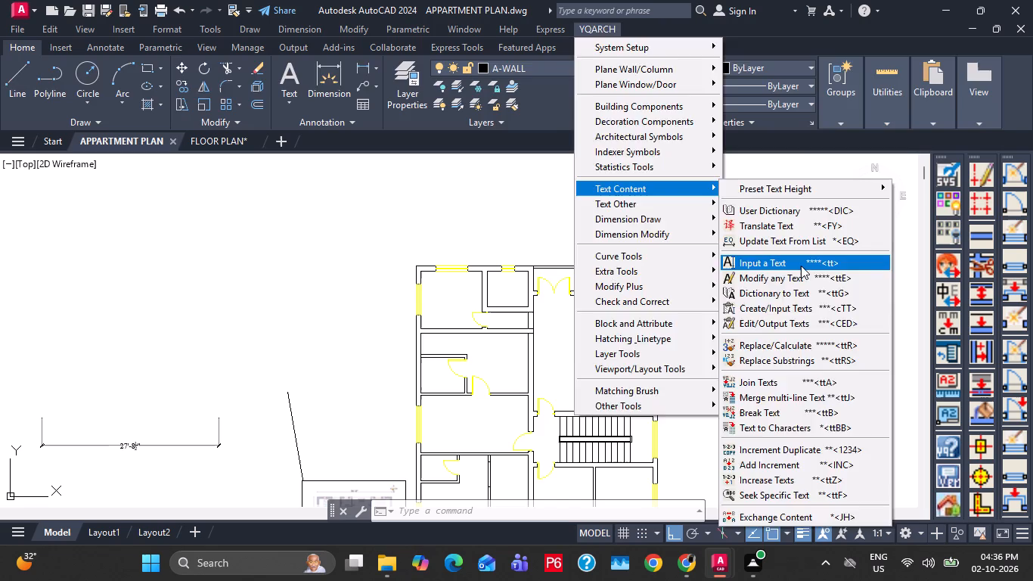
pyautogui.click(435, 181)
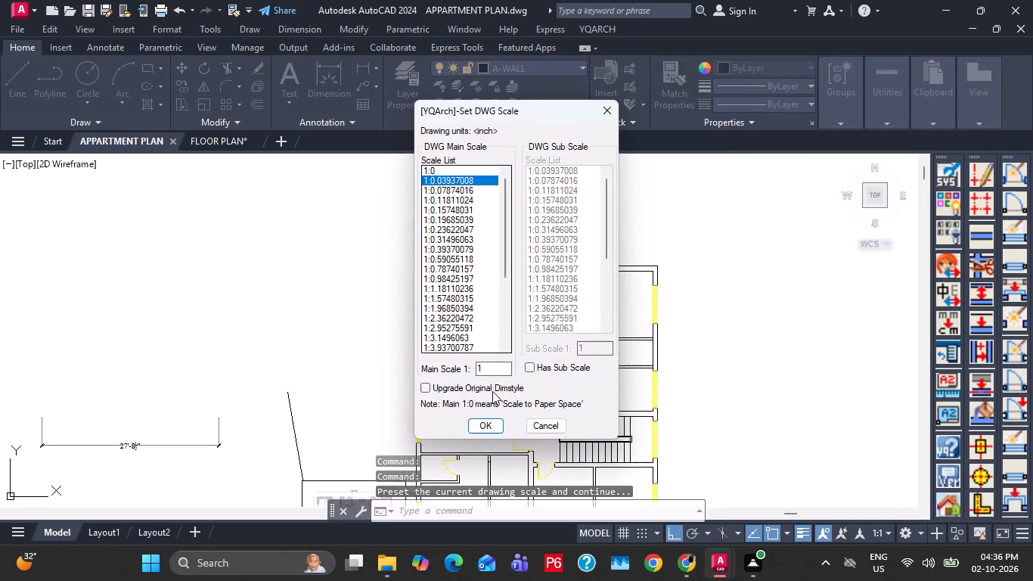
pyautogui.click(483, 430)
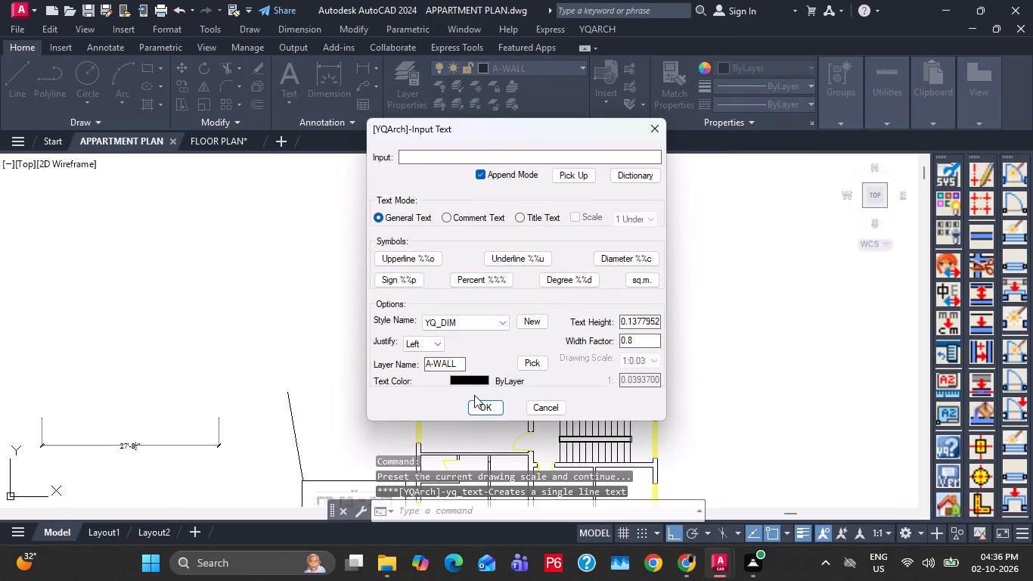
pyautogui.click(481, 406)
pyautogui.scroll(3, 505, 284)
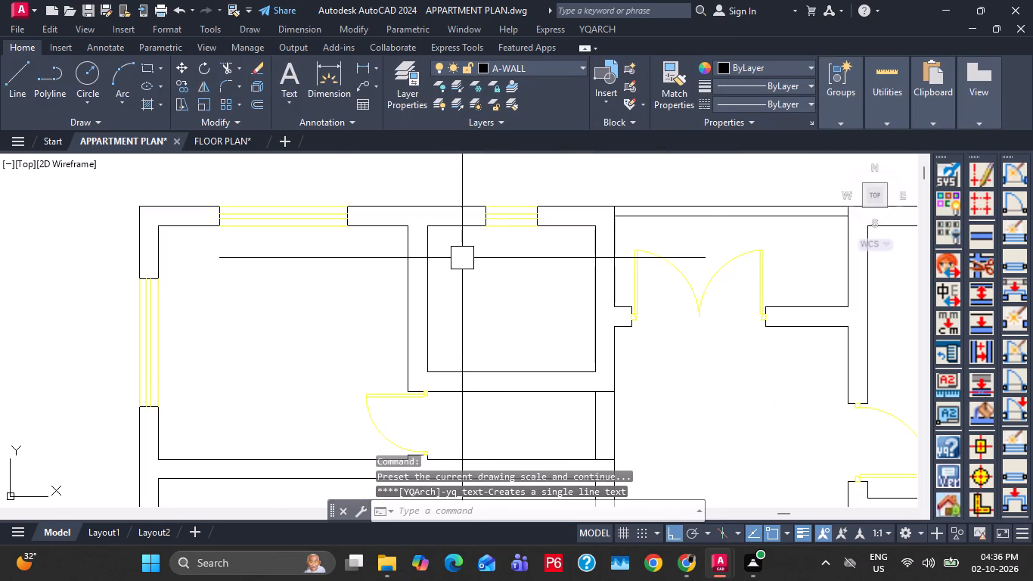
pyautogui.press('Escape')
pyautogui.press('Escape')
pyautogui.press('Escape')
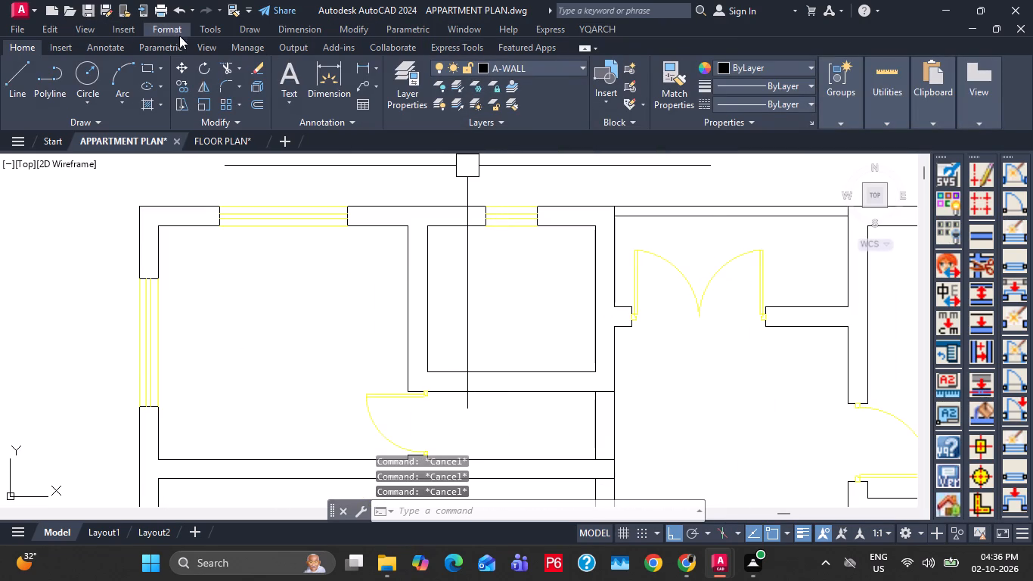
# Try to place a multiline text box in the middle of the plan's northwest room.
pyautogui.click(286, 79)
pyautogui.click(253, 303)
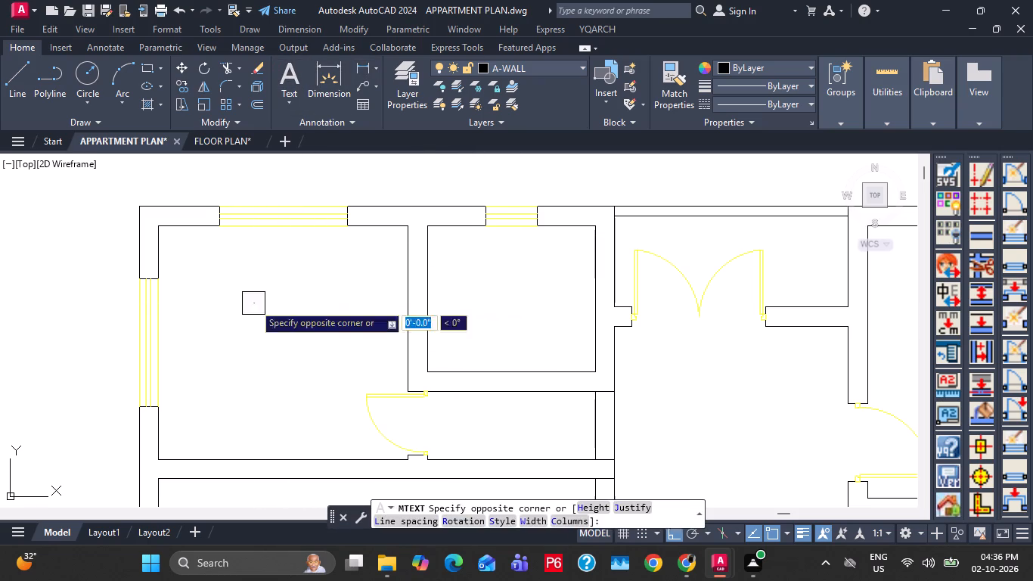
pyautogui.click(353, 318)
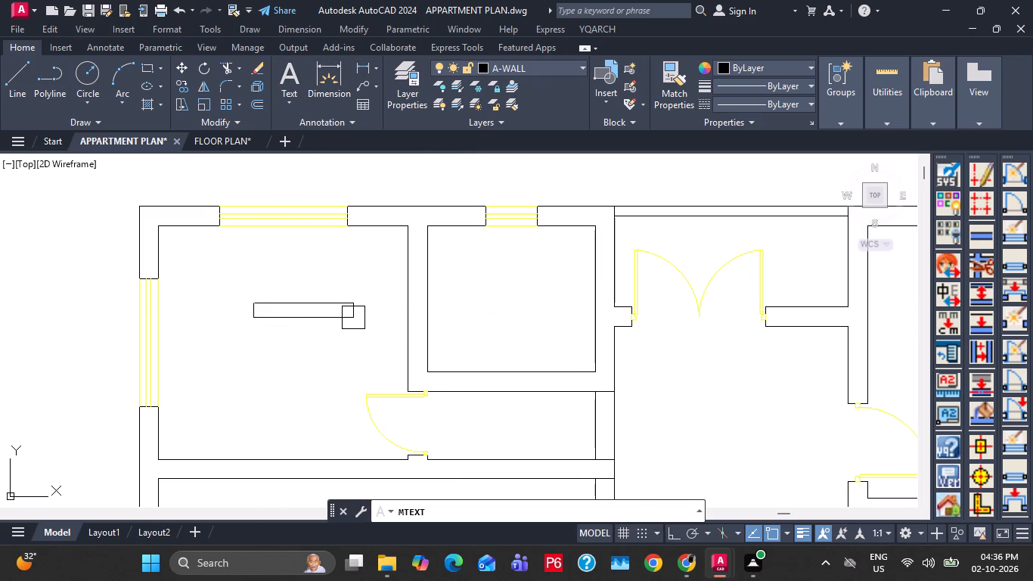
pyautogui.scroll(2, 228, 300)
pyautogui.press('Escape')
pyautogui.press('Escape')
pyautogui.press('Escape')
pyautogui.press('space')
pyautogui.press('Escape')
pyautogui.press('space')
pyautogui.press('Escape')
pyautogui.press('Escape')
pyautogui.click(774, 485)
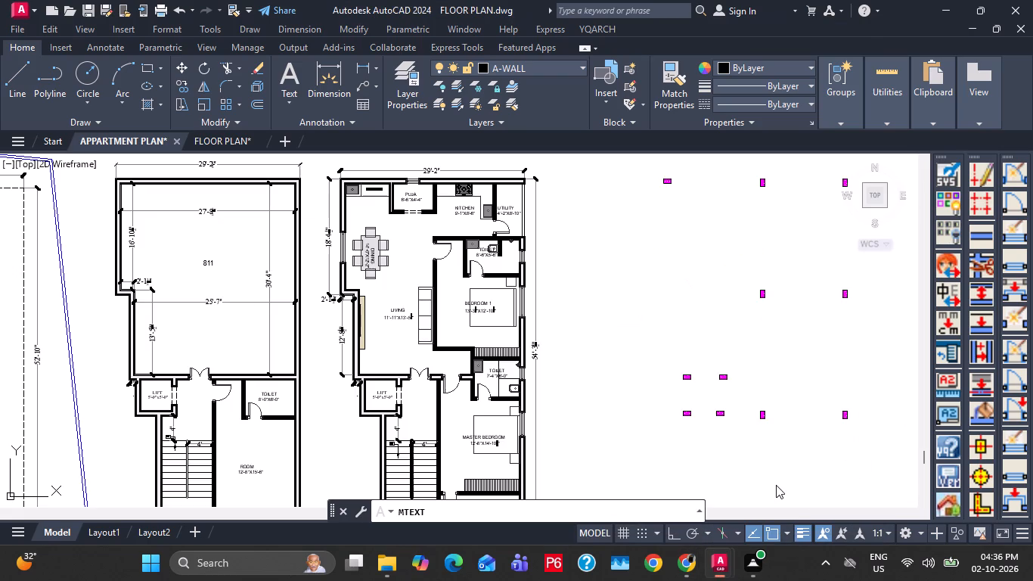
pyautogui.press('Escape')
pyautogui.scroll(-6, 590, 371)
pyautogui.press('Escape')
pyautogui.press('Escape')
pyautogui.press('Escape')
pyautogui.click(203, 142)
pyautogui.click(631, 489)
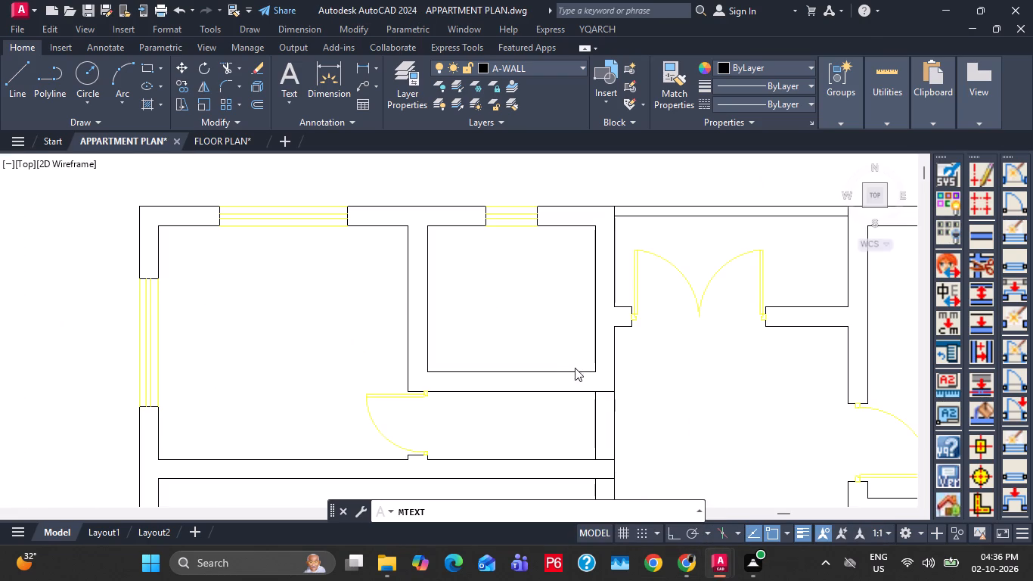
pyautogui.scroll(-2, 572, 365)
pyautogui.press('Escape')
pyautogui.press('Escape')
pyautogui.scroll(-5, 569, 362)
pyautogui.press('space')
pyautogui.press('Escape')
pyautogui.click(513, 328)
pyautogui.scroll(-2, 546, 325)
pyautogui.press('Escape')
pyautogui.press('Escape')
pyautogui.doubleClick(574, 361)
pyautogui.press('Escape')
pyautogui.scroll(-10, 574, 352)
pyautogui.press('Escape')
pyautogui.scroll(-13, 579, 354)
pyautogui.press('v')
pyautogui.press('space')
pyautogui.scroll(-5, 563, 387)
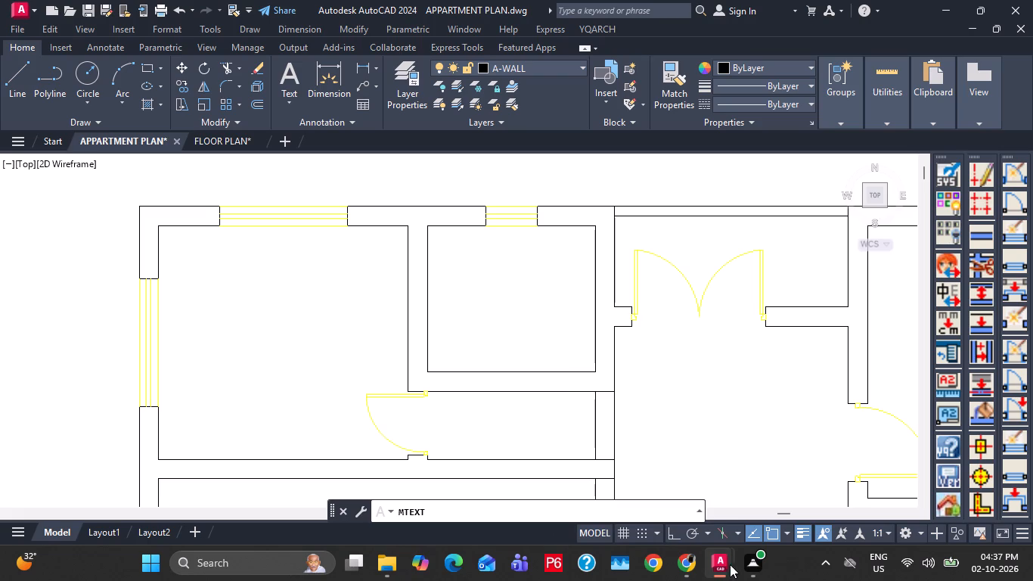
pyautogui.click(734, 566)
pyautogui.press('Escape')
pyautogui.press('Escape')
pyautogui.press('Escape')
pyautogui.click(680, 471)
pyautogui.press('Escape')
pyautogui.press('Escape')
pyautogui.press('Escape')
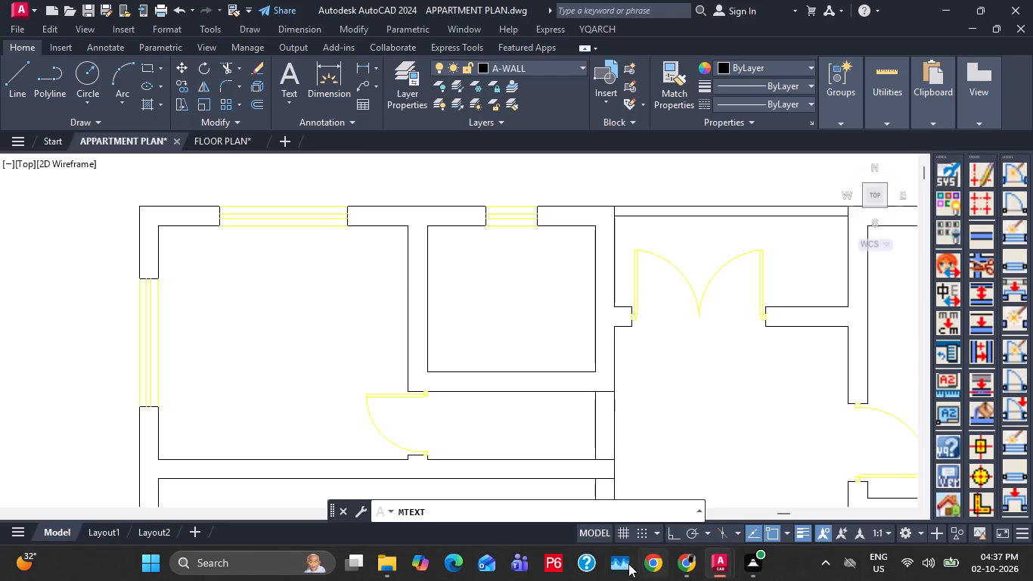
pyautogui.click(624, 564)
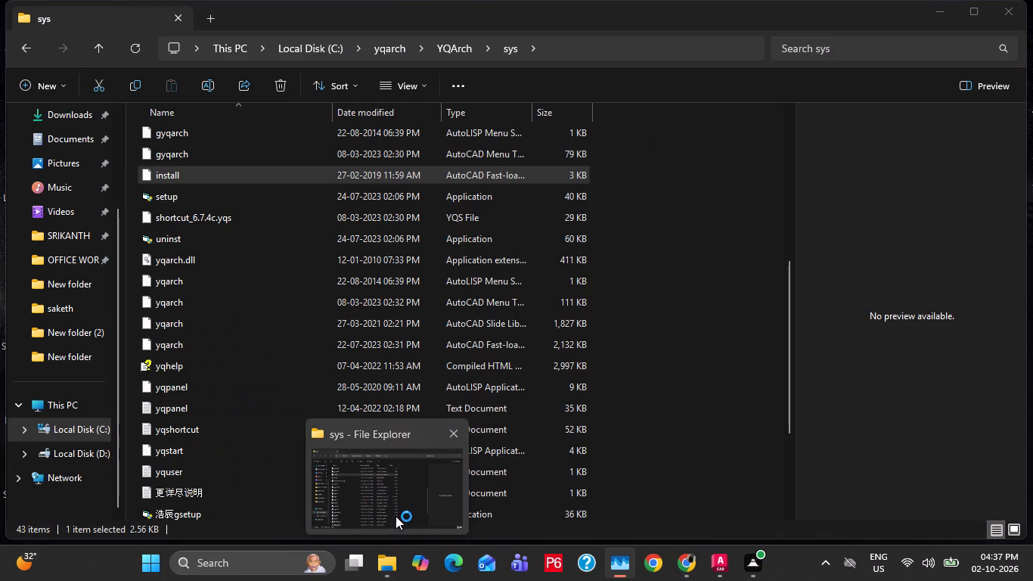
# Switch to File Explorer and open the APPARTMENT PLAN drawing from the recent files.
pyautogui.click(392, 510)
pyautogui.click(713, 567)
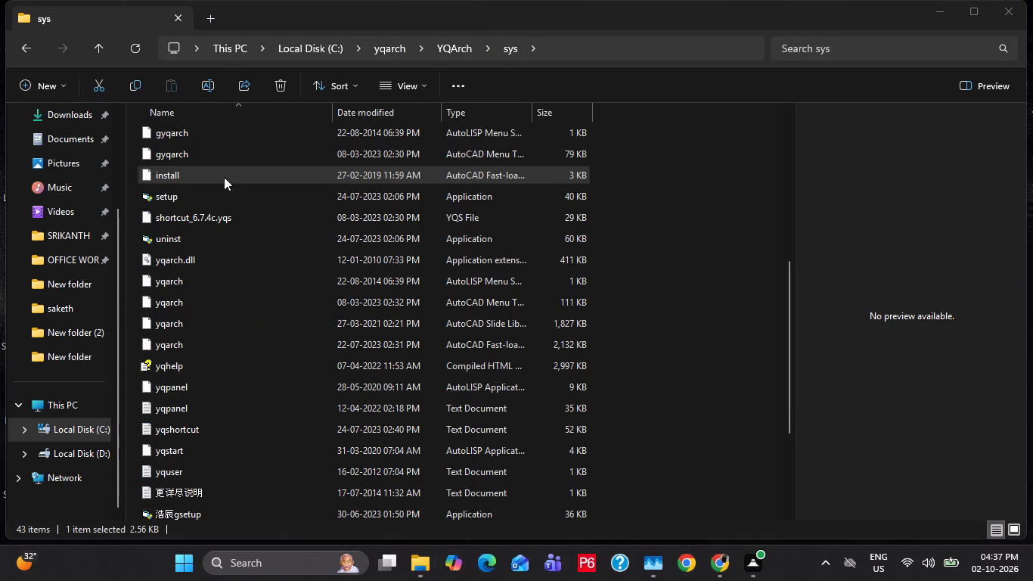
pyautogui.scroll(6, 169, 135)
pyautogui.click(64, 117)
pyautogui.scroll(-6, 369, 266)
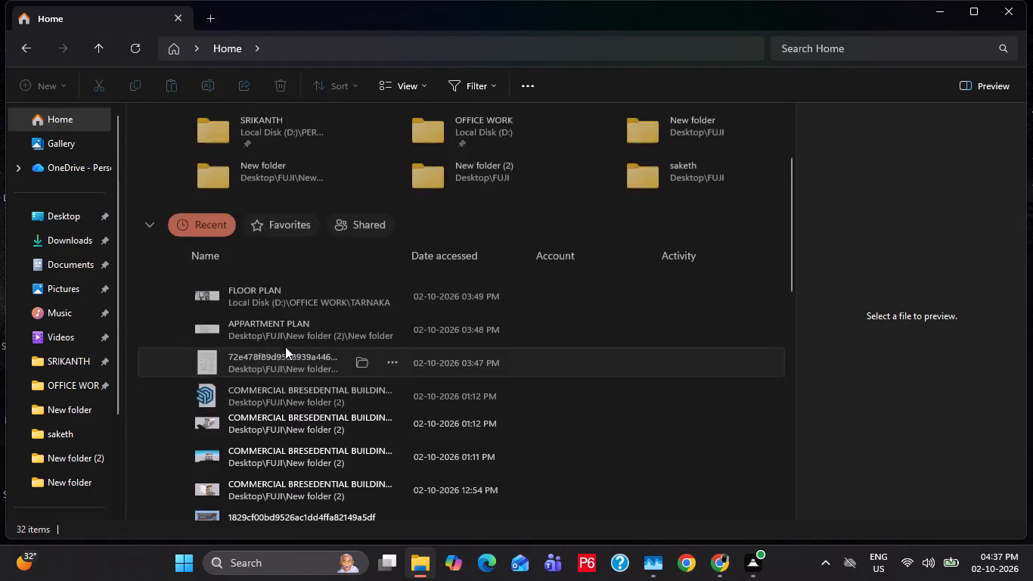
pyautogui.scroll(-1, 284, 363)
pyautogui.doubleClick(267, 259)
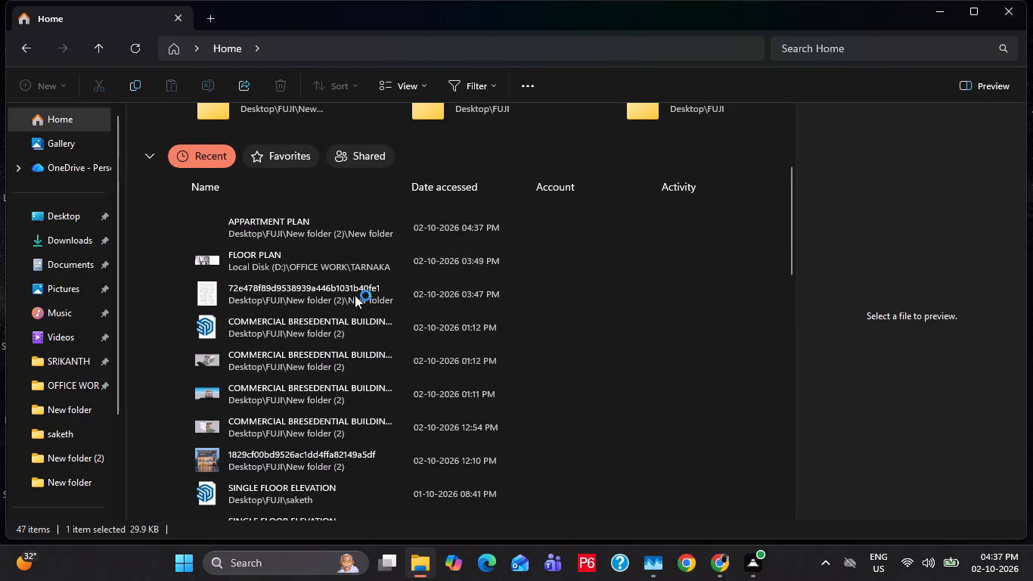
# Launch AutoCAD 2024 from the desktop.
pyautogui.click(945, 6)
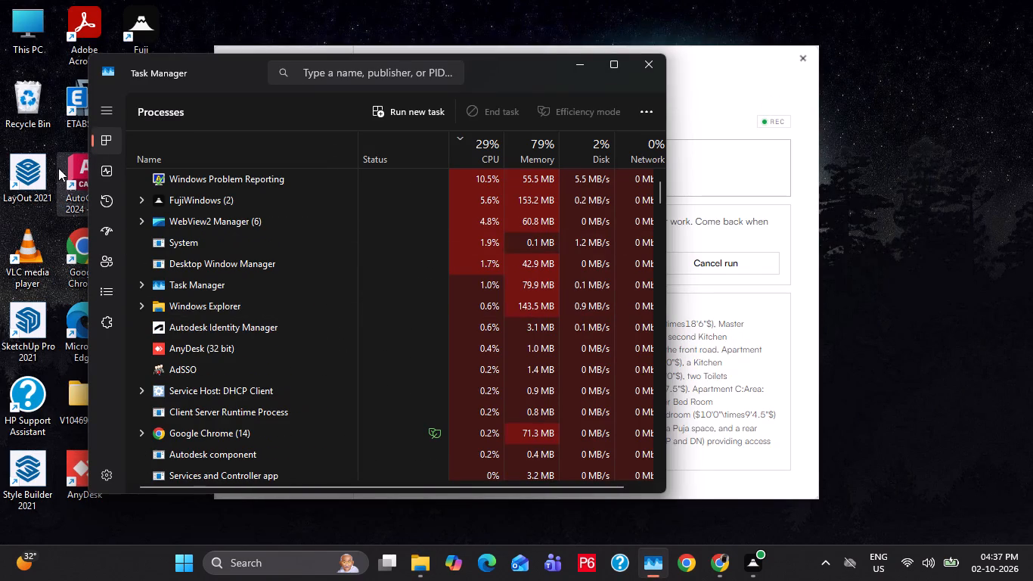
pyautogui.doubleClick(77, 170)
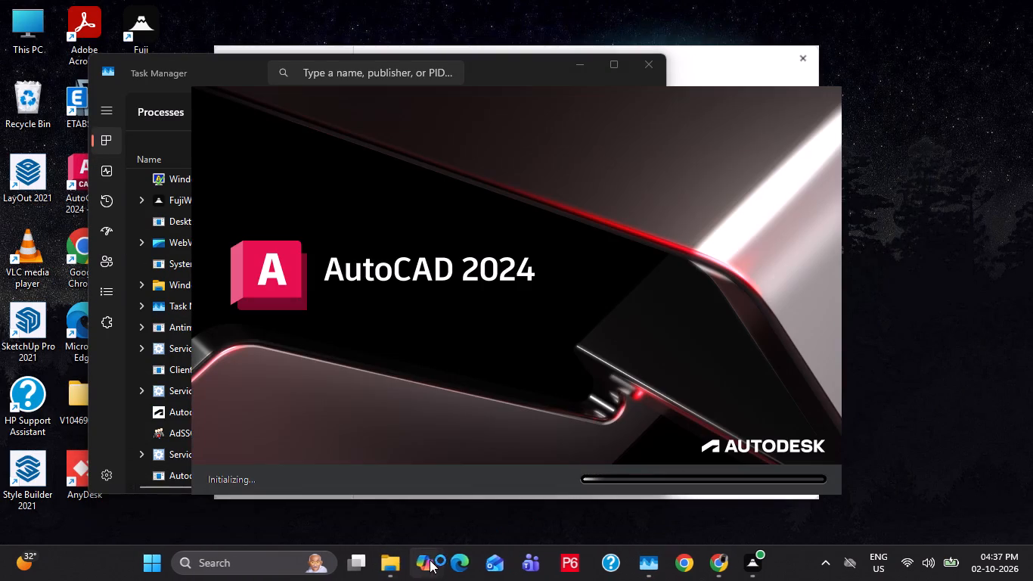
# Switch to File Explorer and open the APPARTMENT PLAN drawing from the recent files while AutoCAD starts.
pyautogui.click(410, 503)
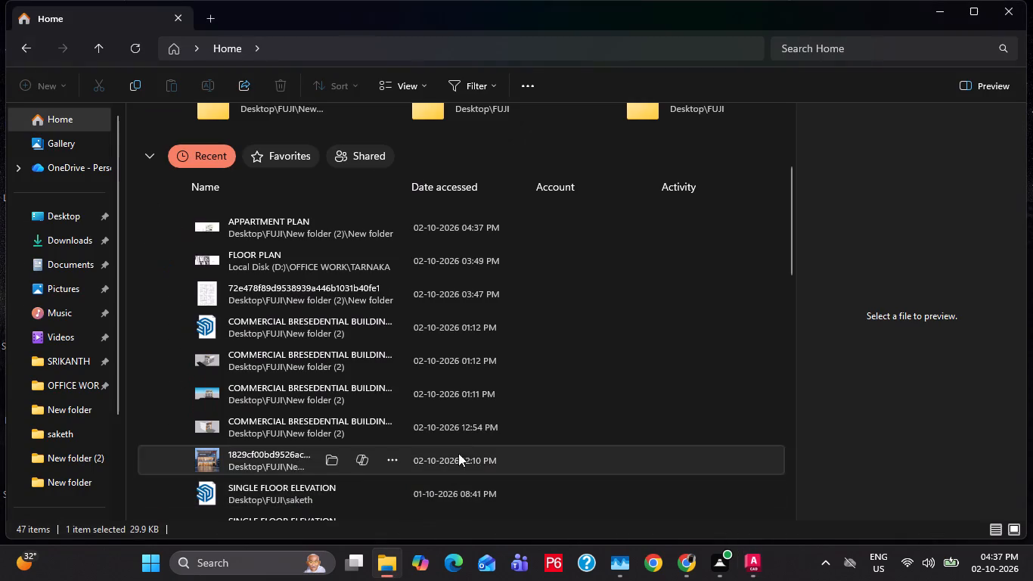
pyautogui.doubleClick(277, 230)
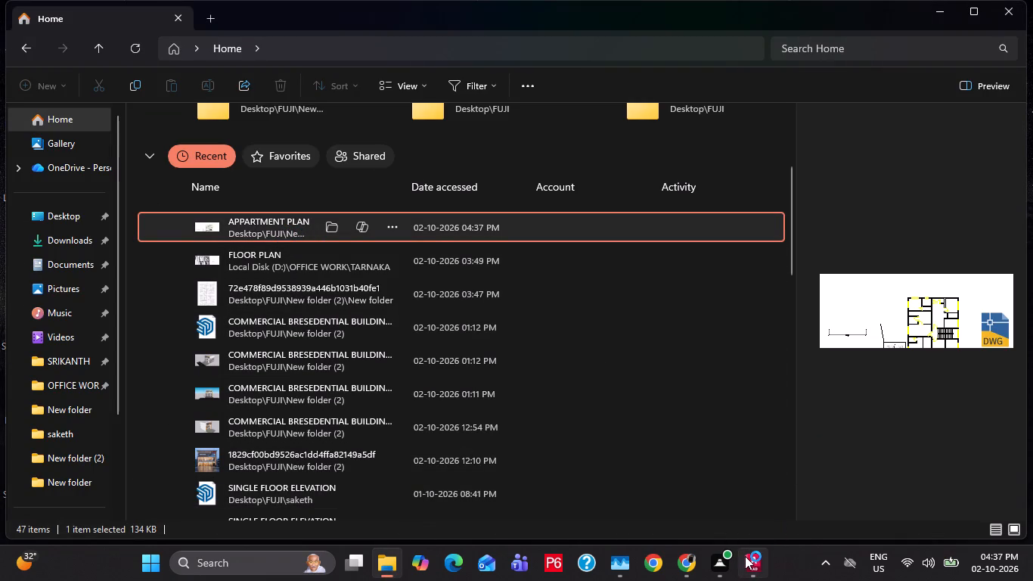
pyautogui.click(752, 486)
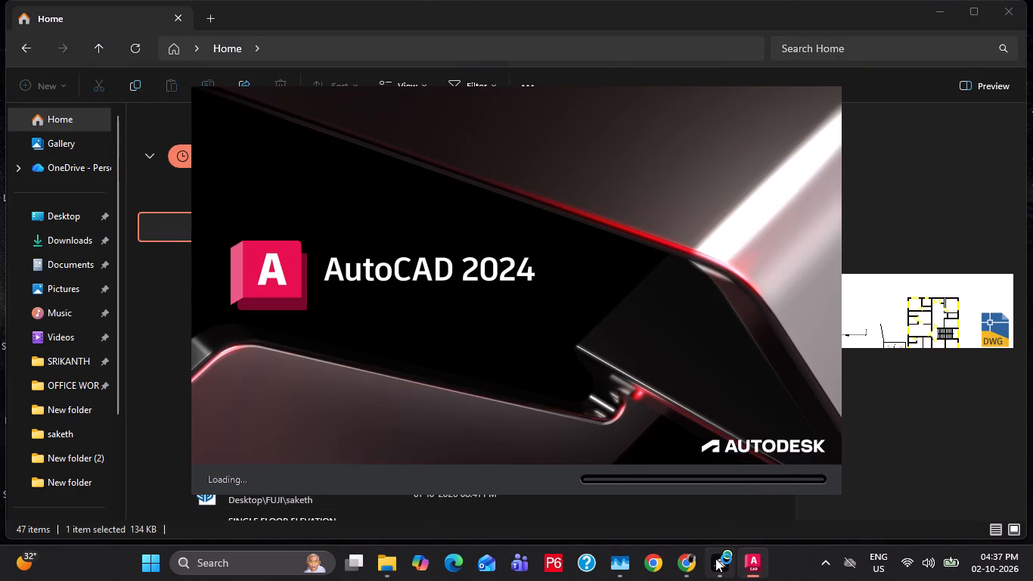
pyautogui.press('Escape')
pyautogui.press('Escape')
pyautogui.press('Escape')
pyautogui.press('Escape')
pyautogui.press('Escape')
pyautogui.press('Escape')
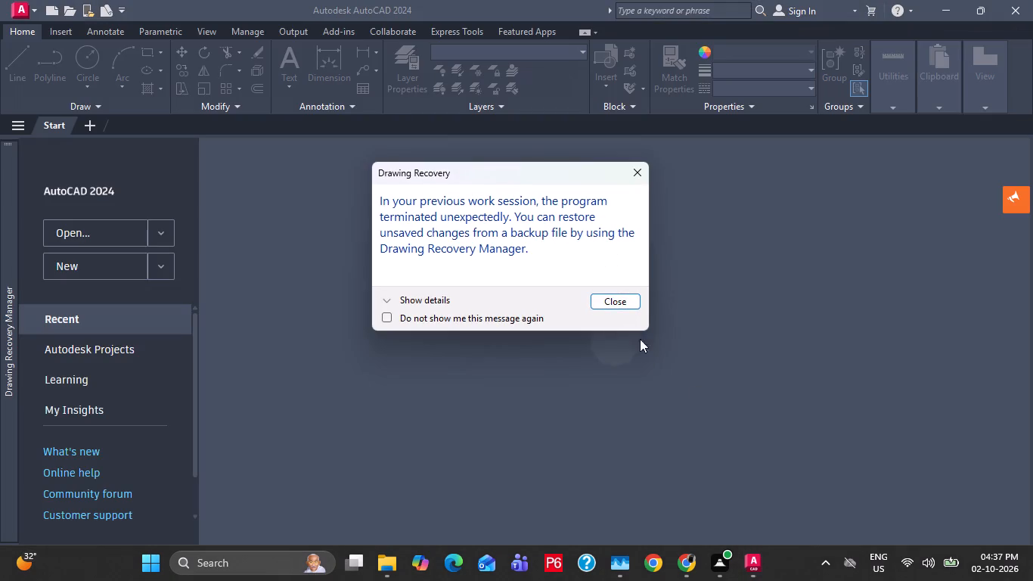
# Close the Drawing Recovery notice, open APPARTMENT PLAN again from File Explorer's recent files, and return to the drawing in AutoCAD.
pyautogui.click(628, 309)
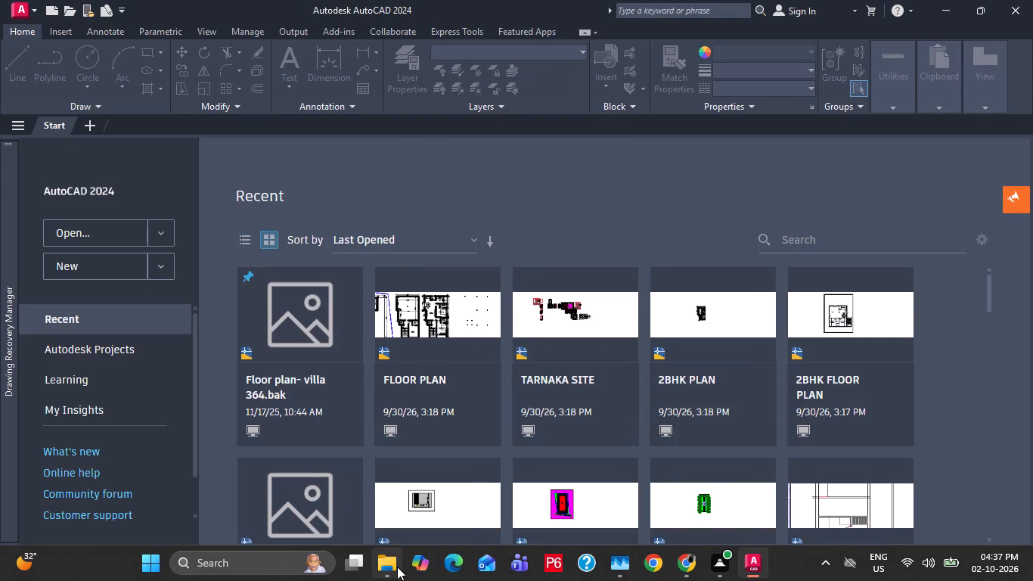
pyautogui.click(396, 512)
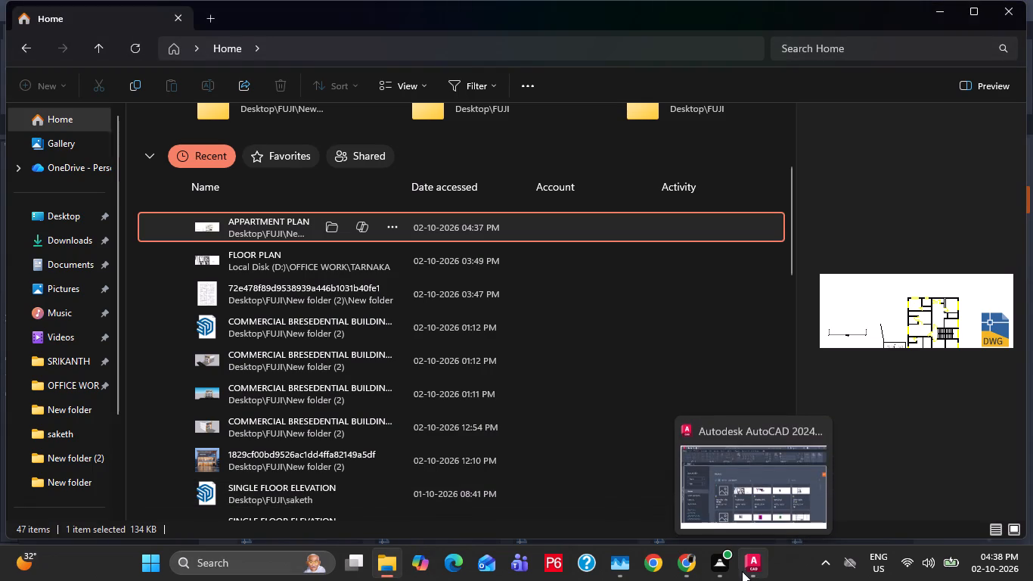
pyautogui.doubleClick(256, 220)
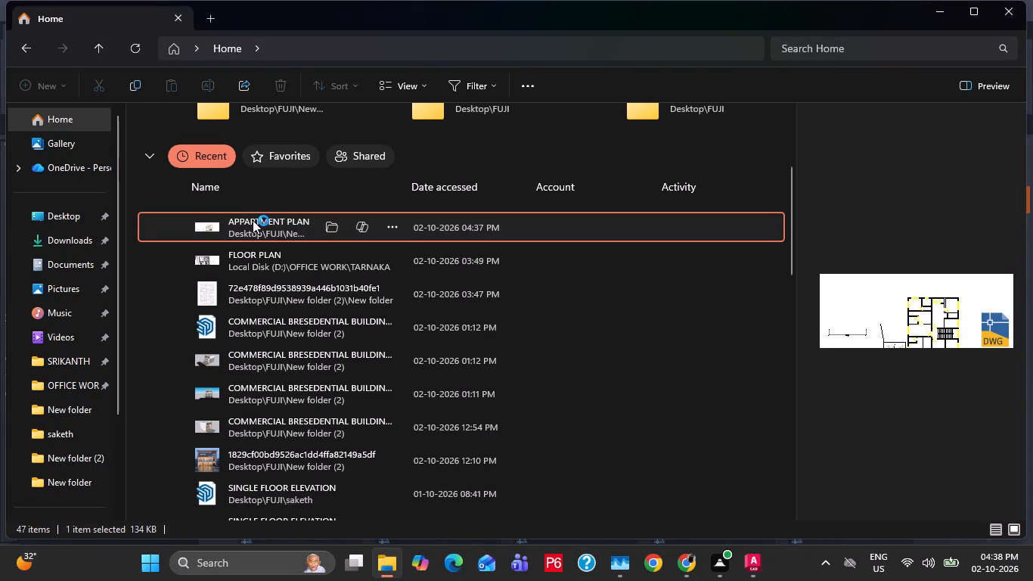
pyautogui.click(724, 503)
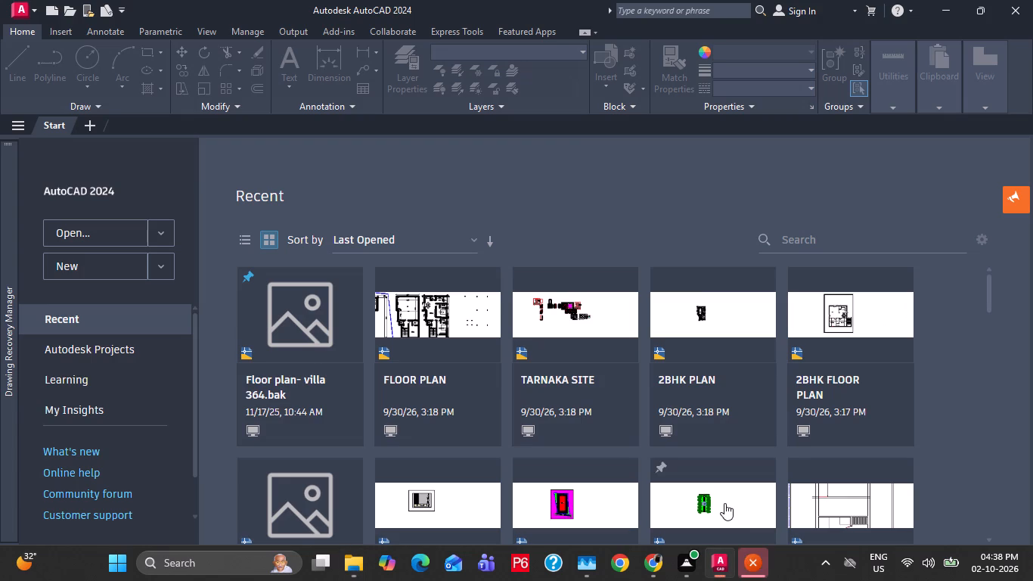
pyautogui.click(819, 522)
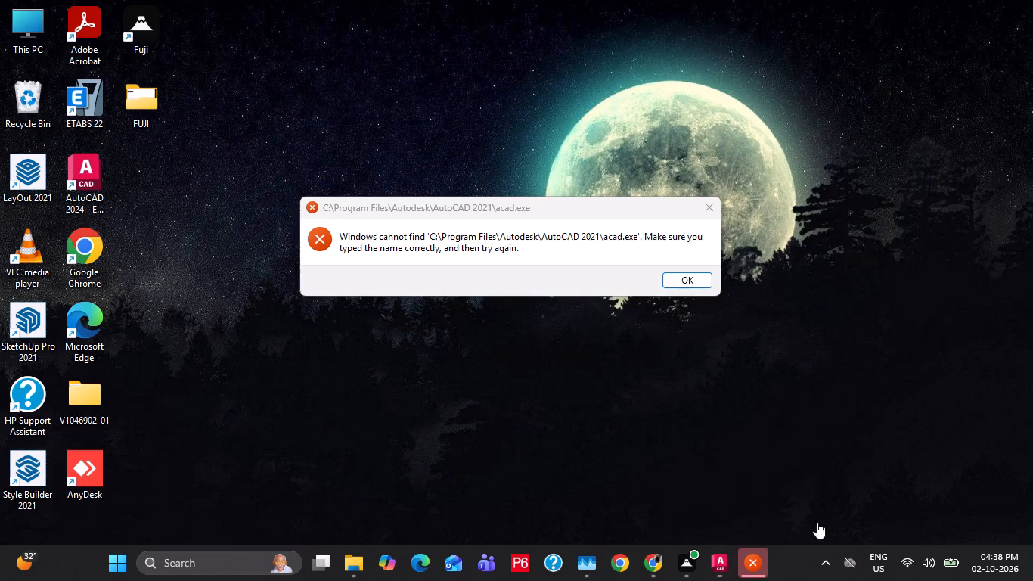
pyautogui.click(699, 281)
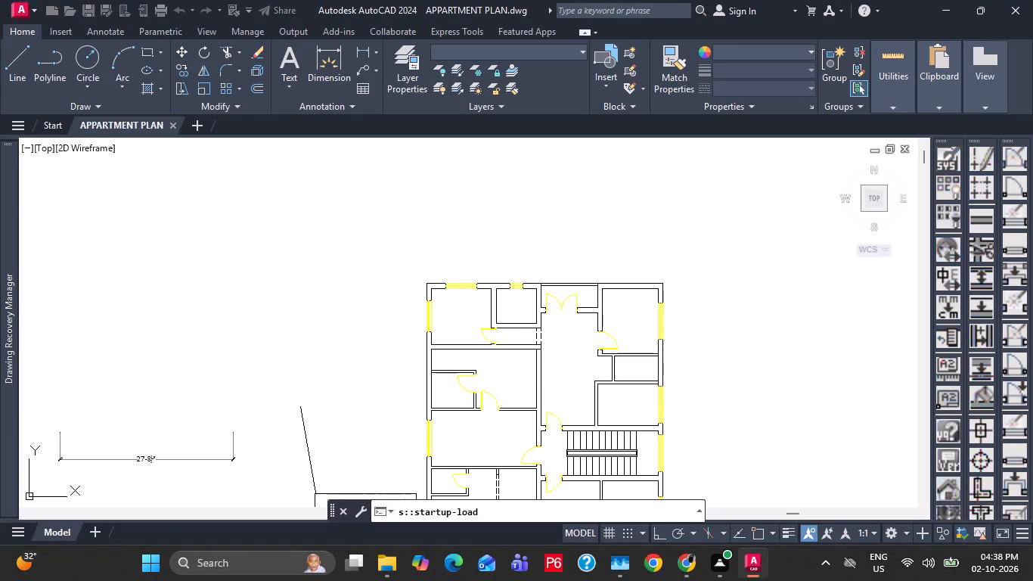
pyautogui.press('Escape')
pyautogui.press('Escape')
pyautogui.press('Escape')
# Save the APPARTMENT PLAN drawing.
pyautogui.moveTo(528, 404); pyautogui.dragTo(504, 331, button='middle')
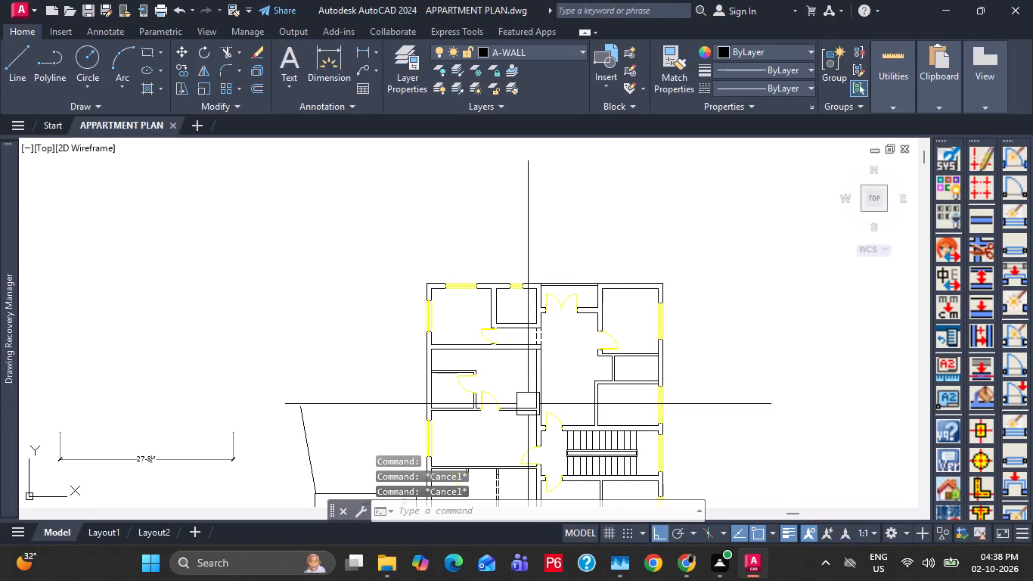
pyautogui.moveTo(504, 331); pyautogui.dragTo(513, 275, button='middle')
pyautogui.moveTo(566, 405); pyautogui.dragTo(565, 322, button='middle')
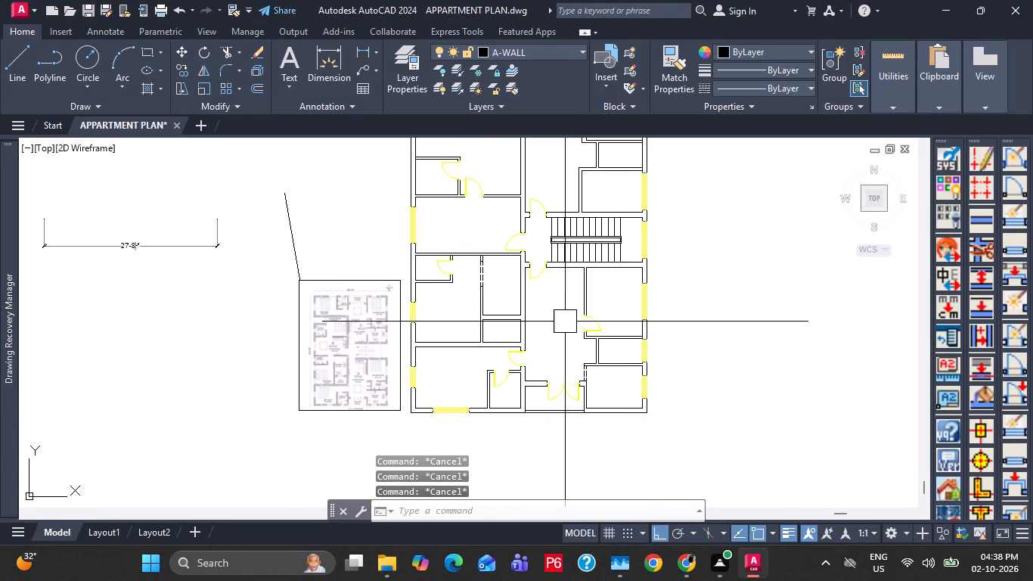
pyautogui.hotkey('ctrl', 's')
pyautogui.hotkey('ctrl', 's')
pyautogui.hotkey('ctrl', 's')
pyautogui.hotkey('ctrl', 's')
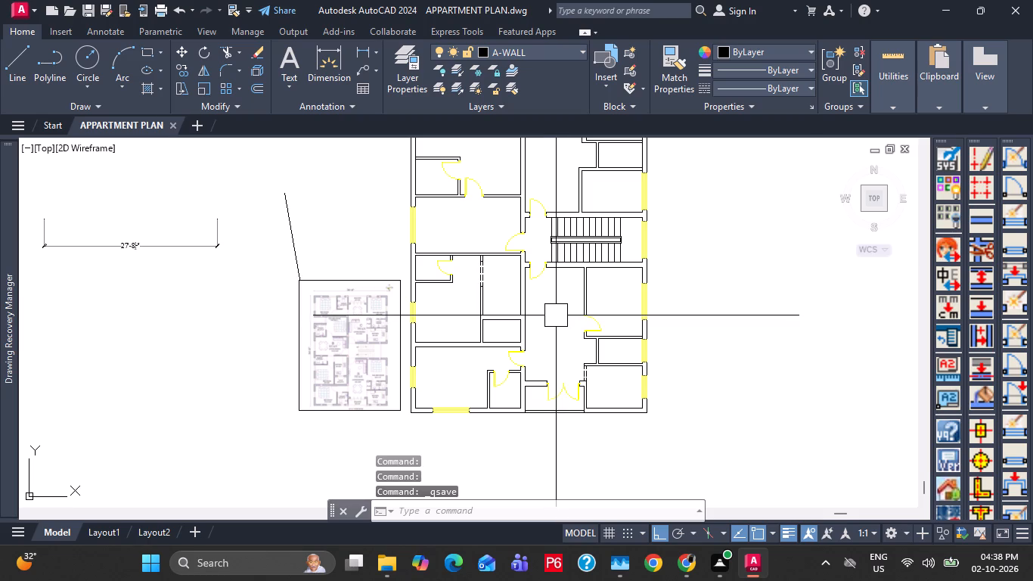
pyautogui.press('Escape')
pyautogui.press('Escape')
pyautogui.press('Escape')
pyautogui.press('Escape')
# Place a multiline text box inside the plan's northwest room and enter BEDROOM as its text.
pyautogui.click(300, 63)
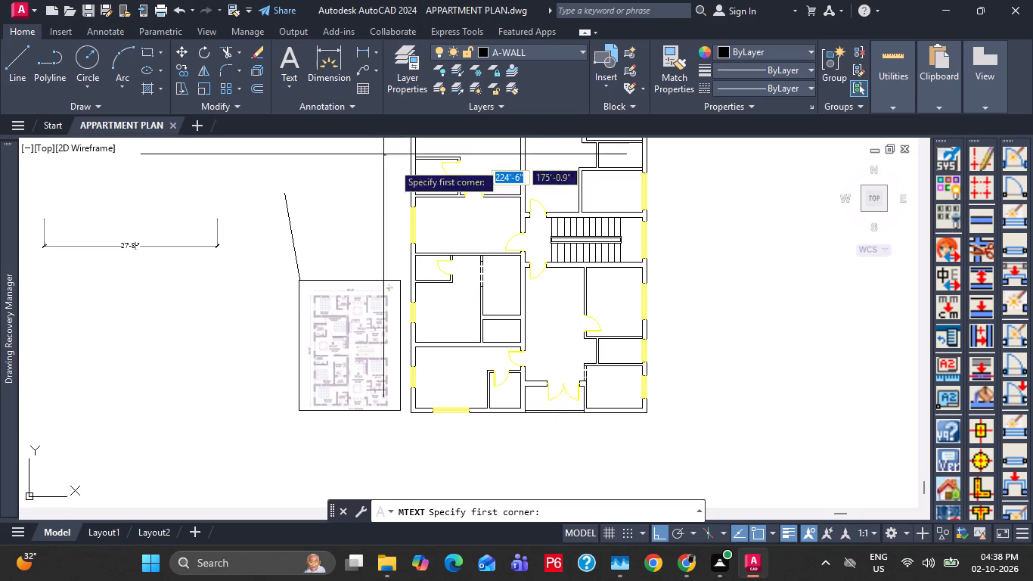
pyautogui.moveTo(436, 206); pyautogui.dragTo(469, 358, button='middle')
pyautogui.moveTo(476, 259); pyautogui.dragTo(488, 344, button='middle')
pyautogui.scroll(2, 473, 310)
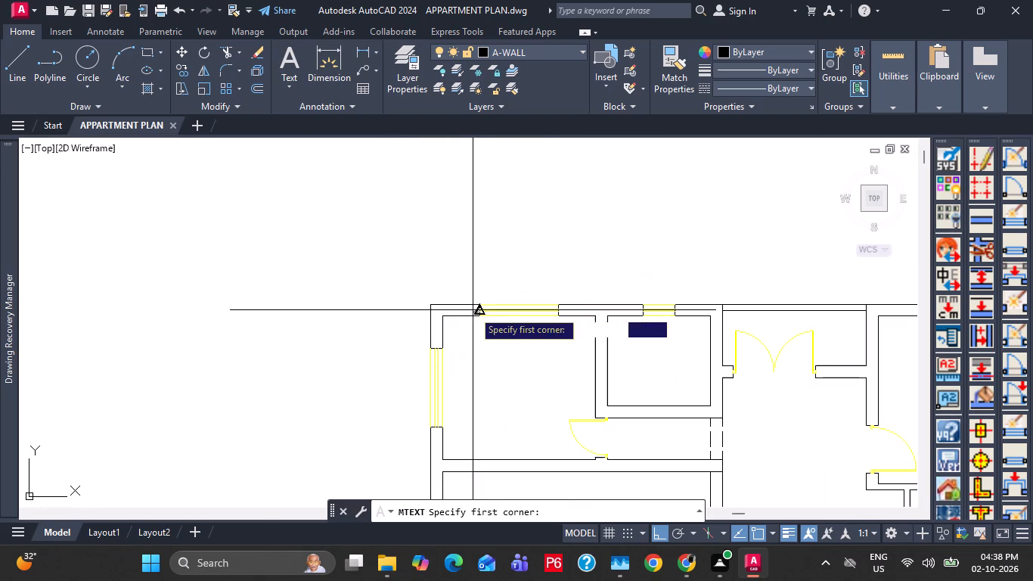
pyautogui.scroll(2, 470, 311)
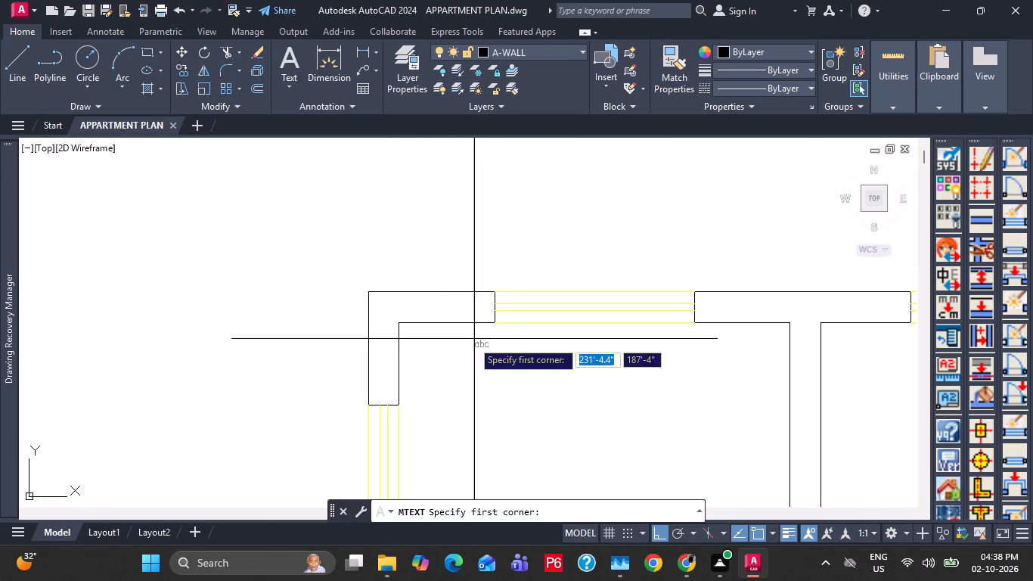
pyautogui.scroll(-2, 471, 340)
pyautogui.click(471, 384)
pyautogui.click(535, 414)
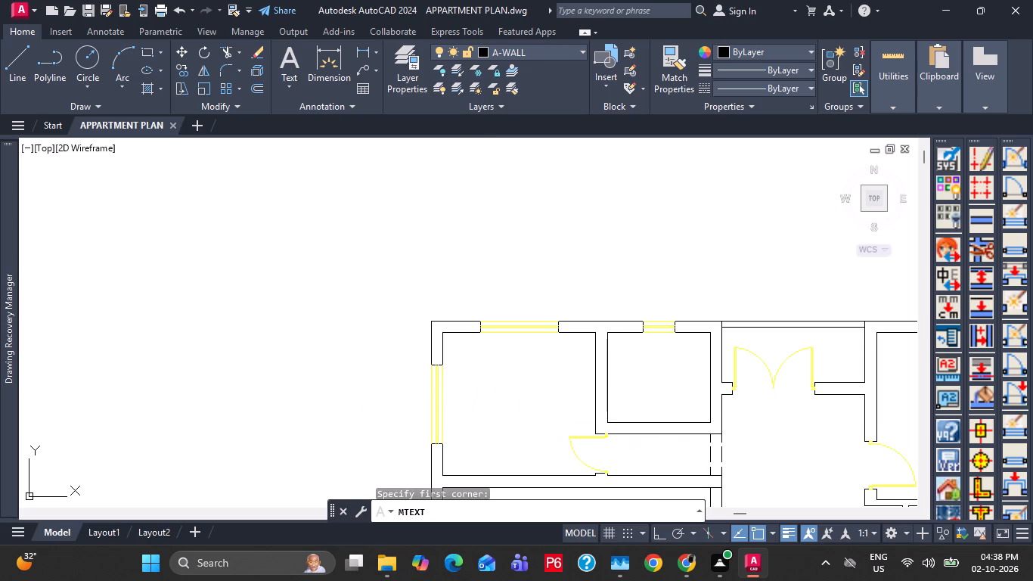
pyautogui.scroll(2, 525, 387)
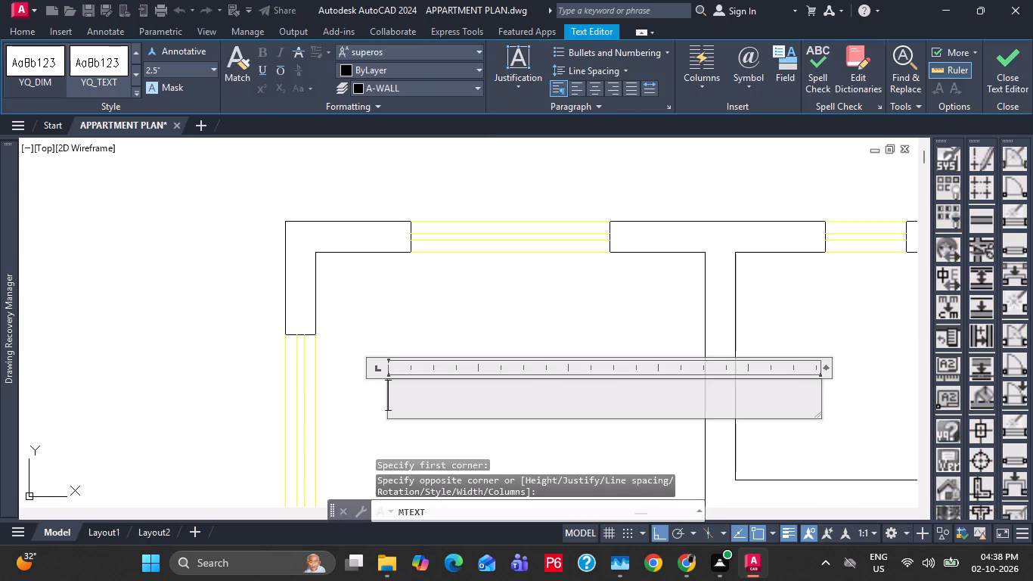
pyautogui.scroll(-2, 515, 358)
pyautogui.write('BED')
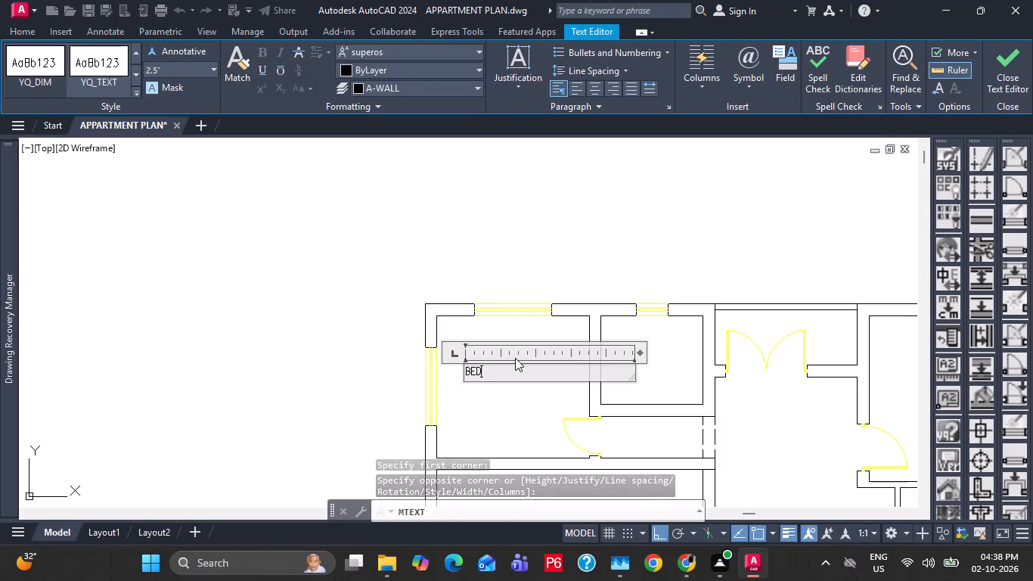
pyautogui.write('ROOM')
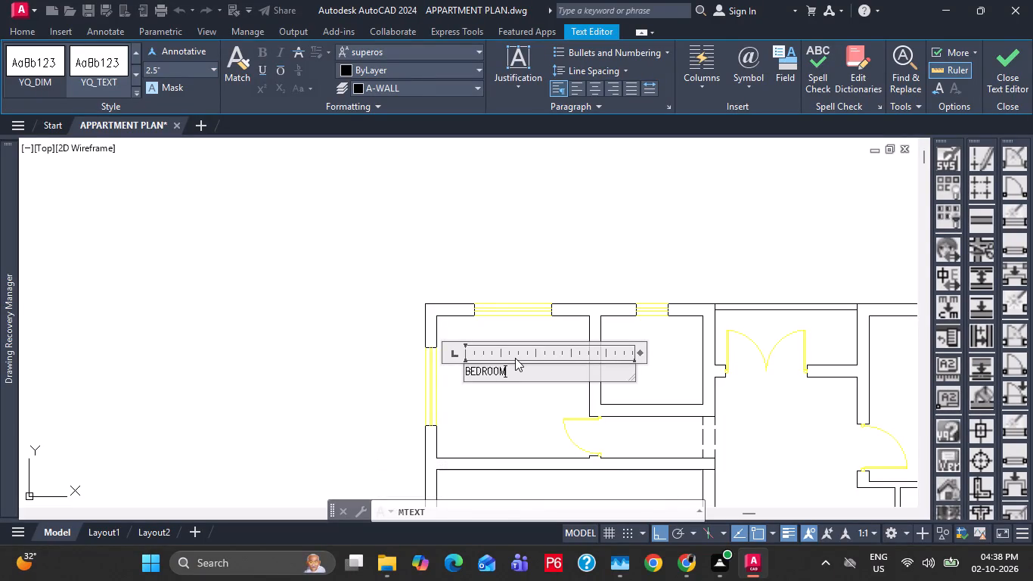
# Set the BEDROOM label's text height to 9" and save the drawing.
pyautogui.tripleClick(511, 366)
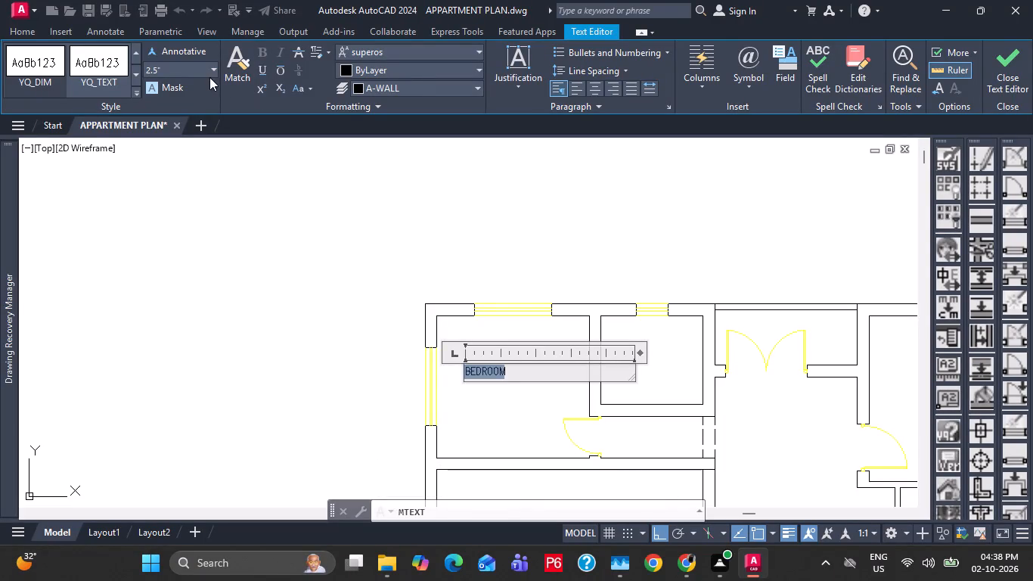
pyautogui.click(192, 69)
pyautogui.write('9"')
pyautogui.press('Return')
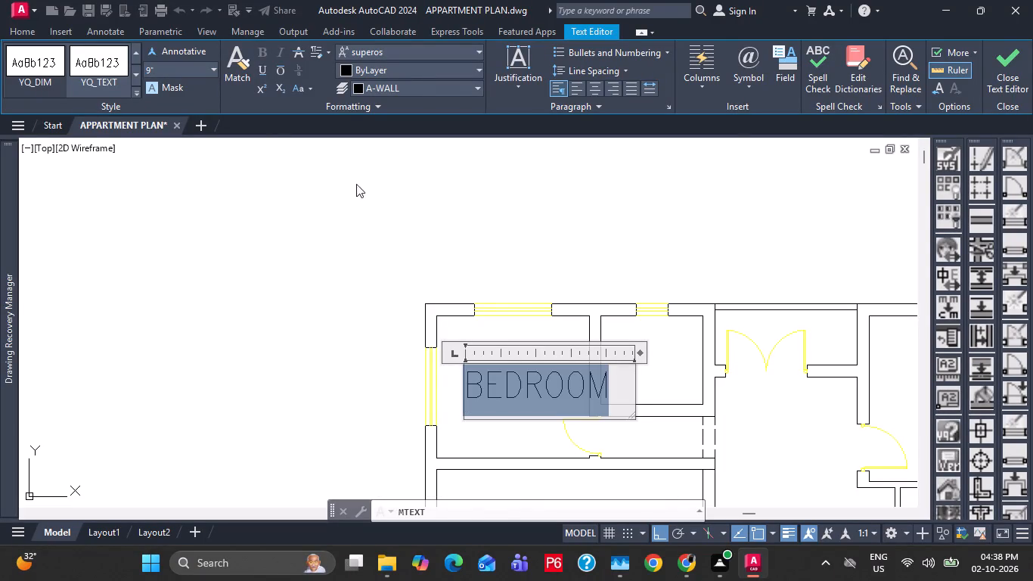
pyautogui.click(516, 250)
pyautogui.moveTo(501, 374); pyautogui.dragTo(464, 289, button='middle')
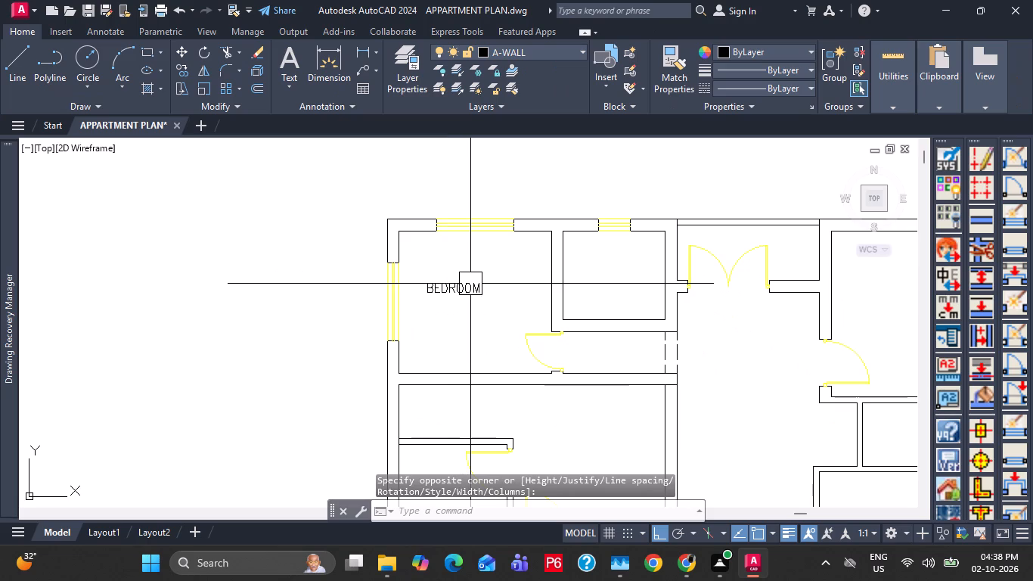
pyautogui.hotkey('ctrl', 's')
pyautogui.hotkey('ctrl', 's')
# Check the bedroom size on the reference plan and add 10'4.5"X9'0" as a second line of the BEDROOM label.
pyautogui.scroll(-4, 469, 285)
pyautogui.scroll(5, 444, 384)
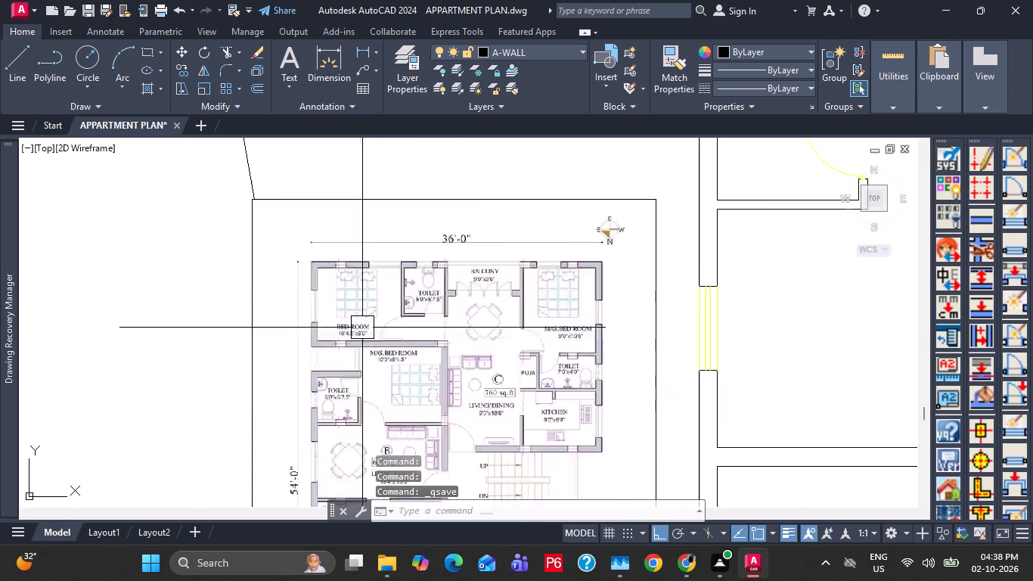
pyautogui.scroll(1, 362, 326)
pyautogui.scroll(-4, 369, 266)
pyautogui.moveTo(534, 270); pyautogui.dragTo(537, 412, button='middle')
pyautogui.scroll(4, 548, 230)
pyautogui.doubleClick(362, 287)
pyautogui.click(419, 300)
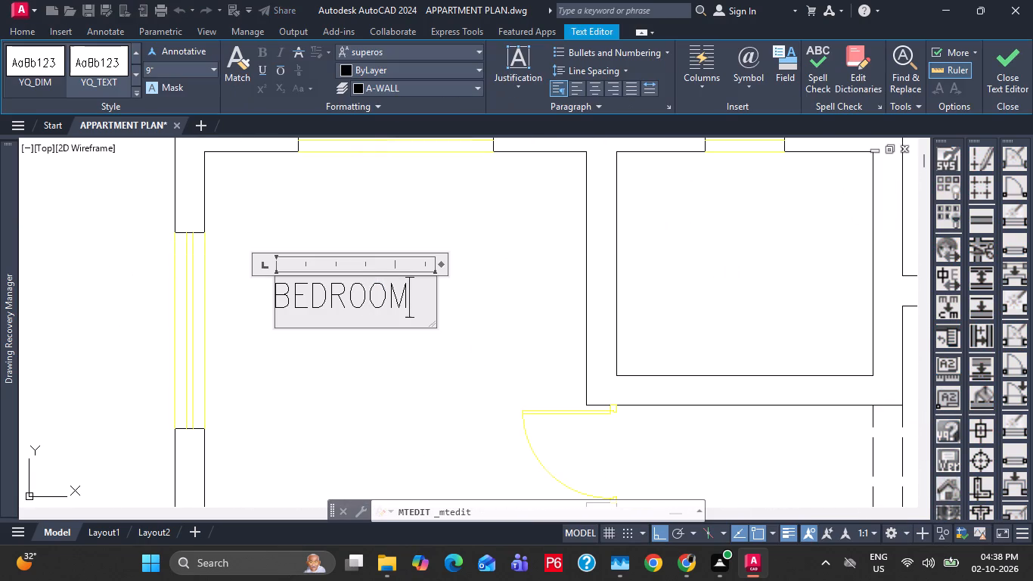
pyautogui.press('Return')
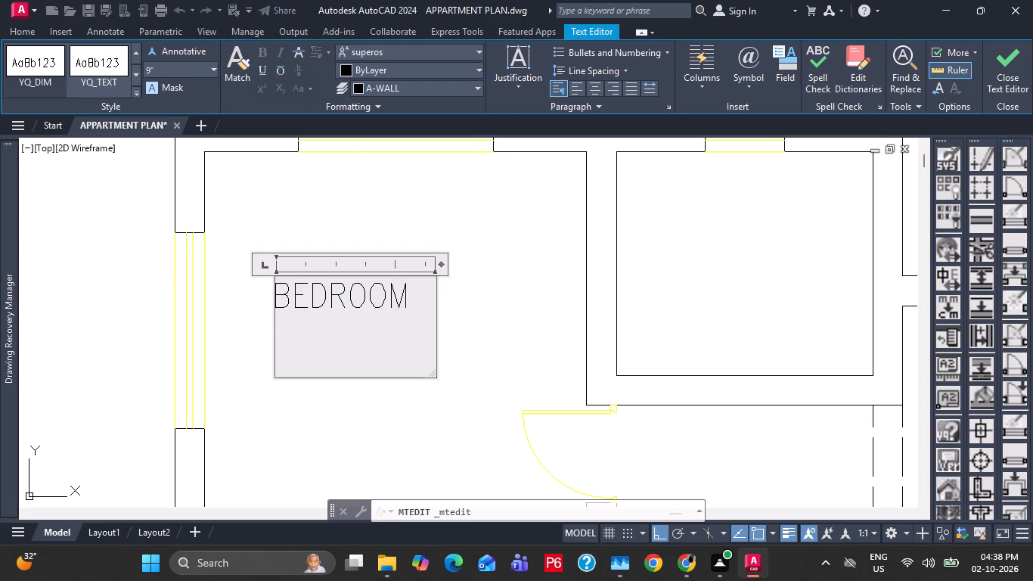
pyautogui.click(420, 303)
pyautogui.click(290, 340)
pyautogui.press('1')
pyautogui.press('0')
pyautogui.write('\'4.5"')
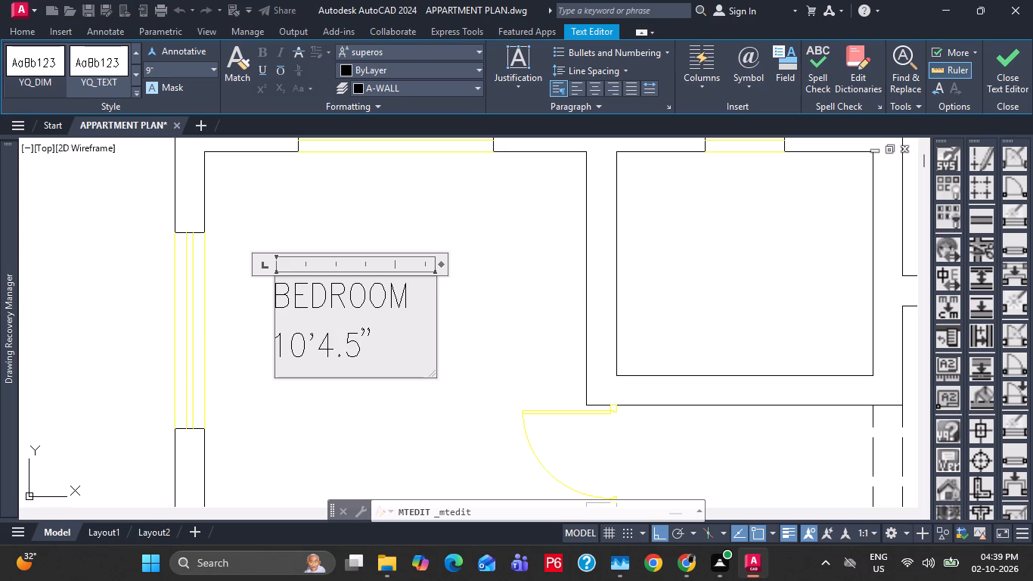
pyautogui.write("X9'")
pyautogui.write('0"')
pyautogui.click(556, 311)
pyautogui.scroll(-1, 528, 306)
pyautogui.press('Escape')
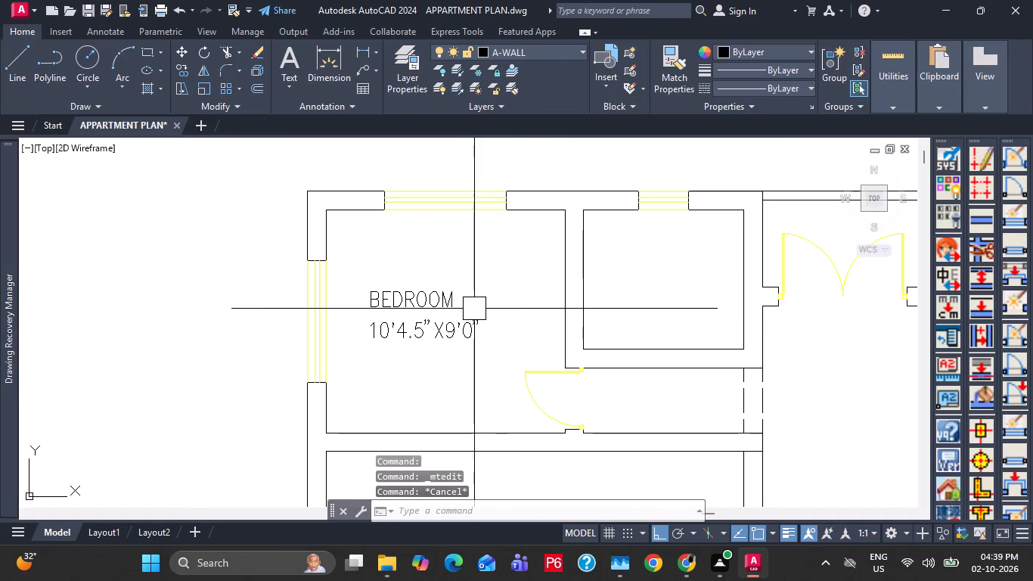
# Copy the BEDROOM label horizontally into the small toilet room directly east of the northwest bedroom.
pyautogui.click(464, 309)
pyautogui.click(423, 325)
pyautogui.scroll(-1, 462, 309)
pyautogui.press('c')
pyautogui.write('O')
pyautogui.press('space')
pyautogui.click(463, 308)
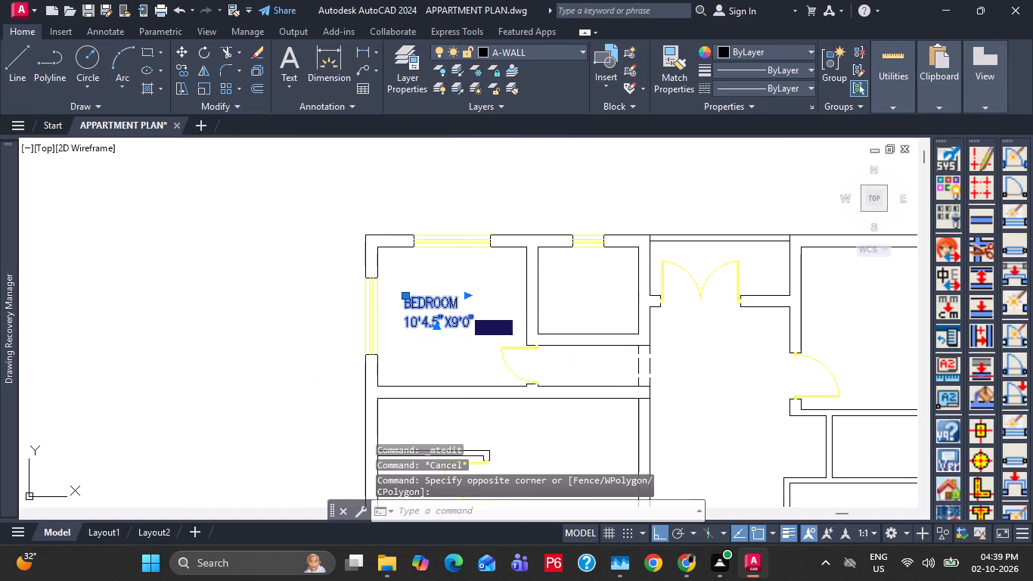
pyautogui.click(568, 305)
pyautogui.press('Escape')
# Move the copied BEDROOM label straight up to the middle of the small toilet room.
pyautogui.scroll(-3, 603, 304)
pyautogui.moveTo(366, 347); pyautogui.dragTo(444, 234, button='middle')
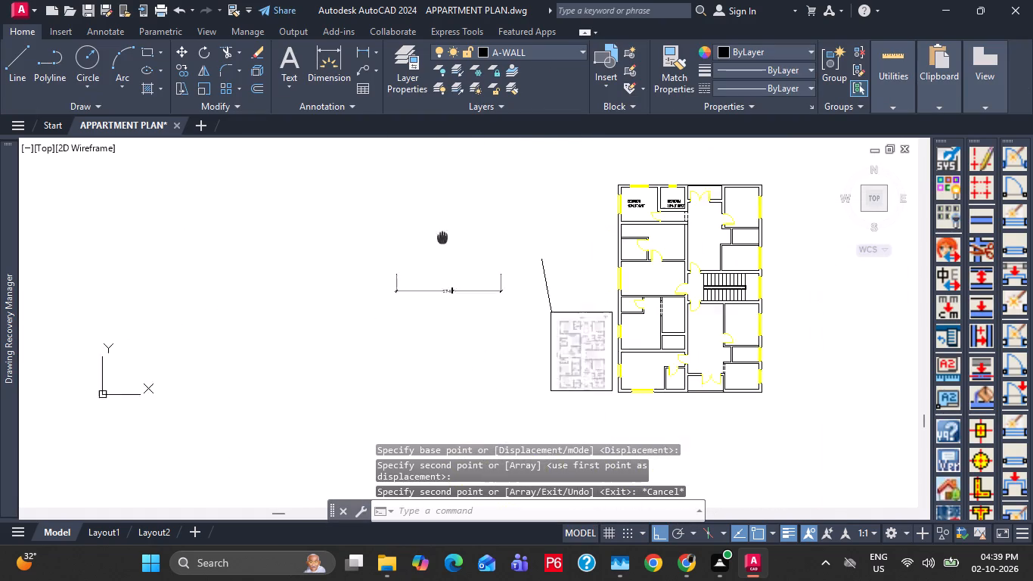
pyautogui.scroll(6, 601, 327)
pyautogui.scroll(-3, 491, 280)
pyautogui.moveTo(672, 243); pyautogui.dragTo(521, 374, button='middle')
pyautogui.scroll(1, 597, 278)
pyautogui.moveTo(600, 281); pyautogui.dragTo(521, 434, button='middle')
pyautogui.scroll(-2, 523, 434)
pyautogui.moveTo(573, 336); pyautogui.dragTo(520, 452, button='middle')
pyautogui.scroll(2, 547, 329)
pyautogui.click(563, 200)
pyautogui.moveTo(695, 355); pyautogui.dragTo(690, 421, button='middle')
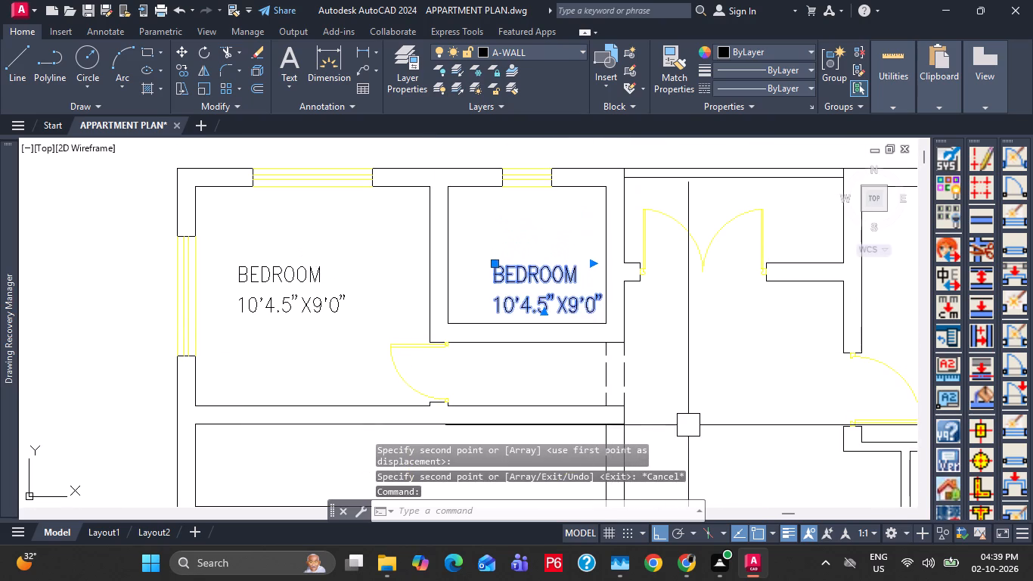
pyautogui.press('m')
pyautogui.press('space')
pyautogui.click(689, 427)
pyautogui.click(690, 400)
pyautogui.press('Escape')
pyautogui.press('Escape')
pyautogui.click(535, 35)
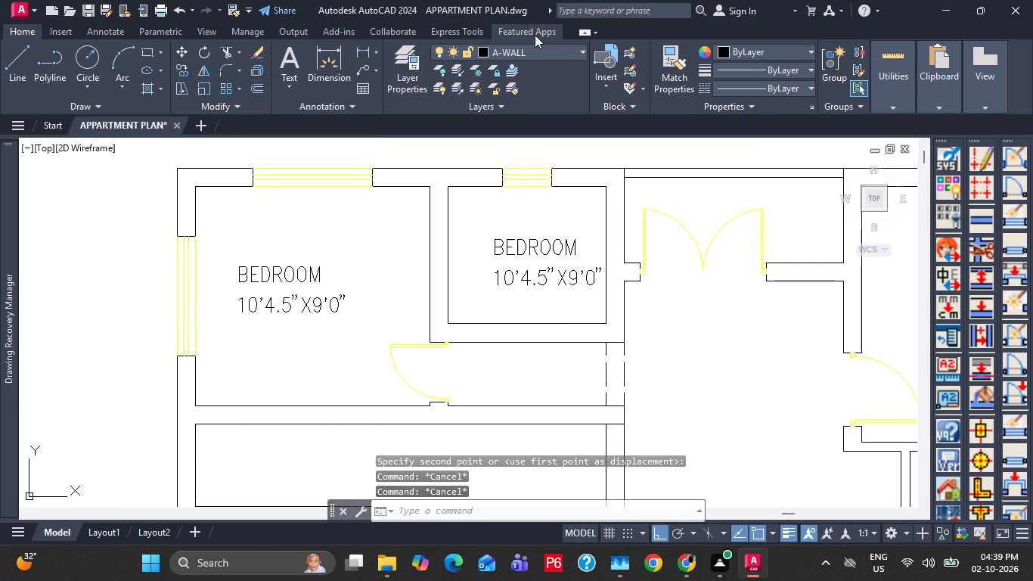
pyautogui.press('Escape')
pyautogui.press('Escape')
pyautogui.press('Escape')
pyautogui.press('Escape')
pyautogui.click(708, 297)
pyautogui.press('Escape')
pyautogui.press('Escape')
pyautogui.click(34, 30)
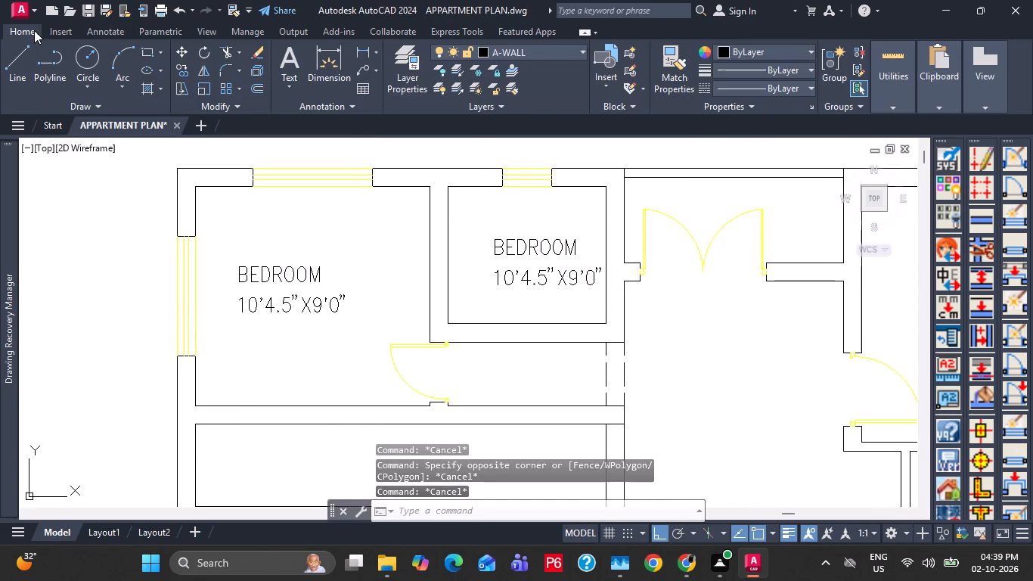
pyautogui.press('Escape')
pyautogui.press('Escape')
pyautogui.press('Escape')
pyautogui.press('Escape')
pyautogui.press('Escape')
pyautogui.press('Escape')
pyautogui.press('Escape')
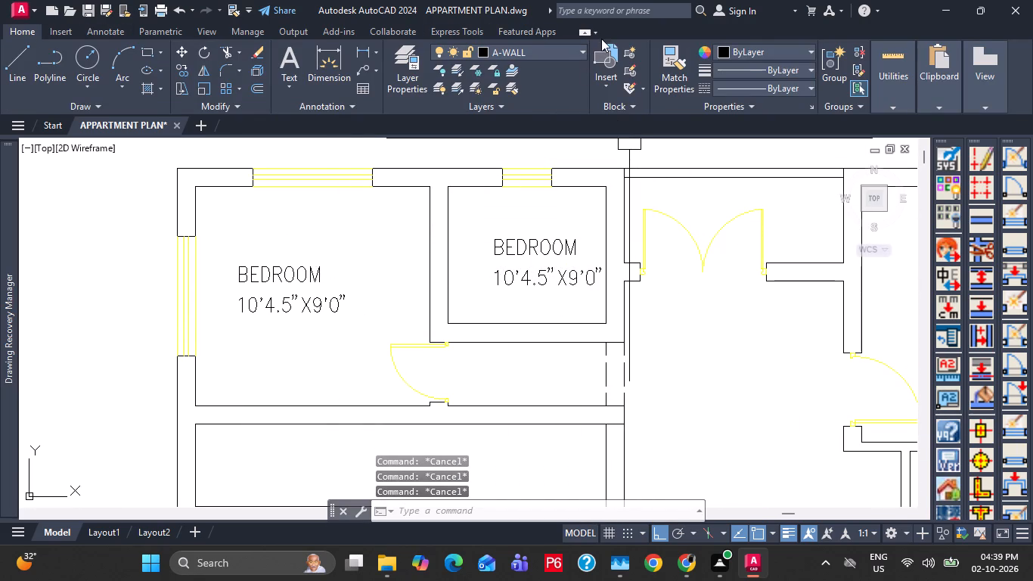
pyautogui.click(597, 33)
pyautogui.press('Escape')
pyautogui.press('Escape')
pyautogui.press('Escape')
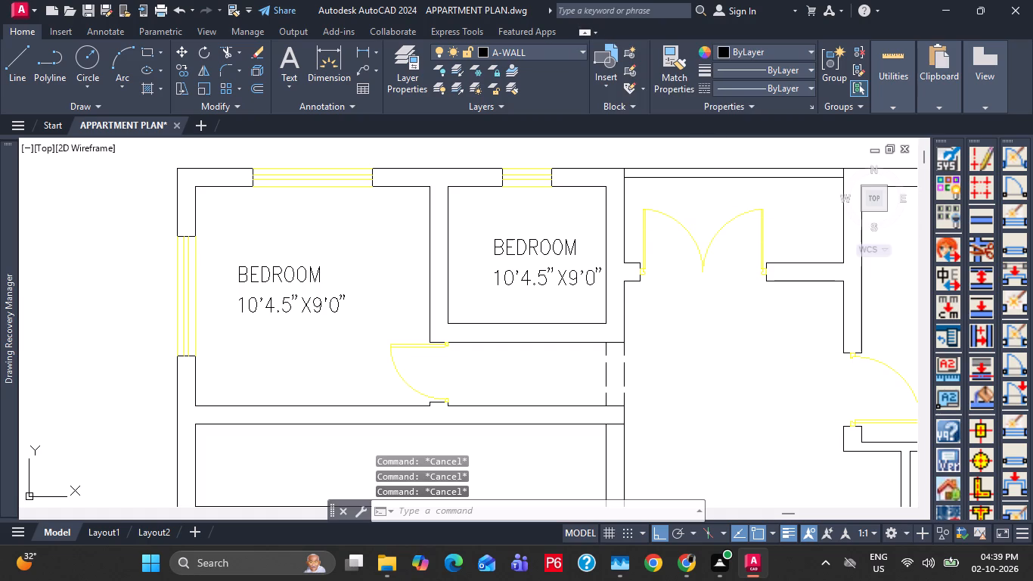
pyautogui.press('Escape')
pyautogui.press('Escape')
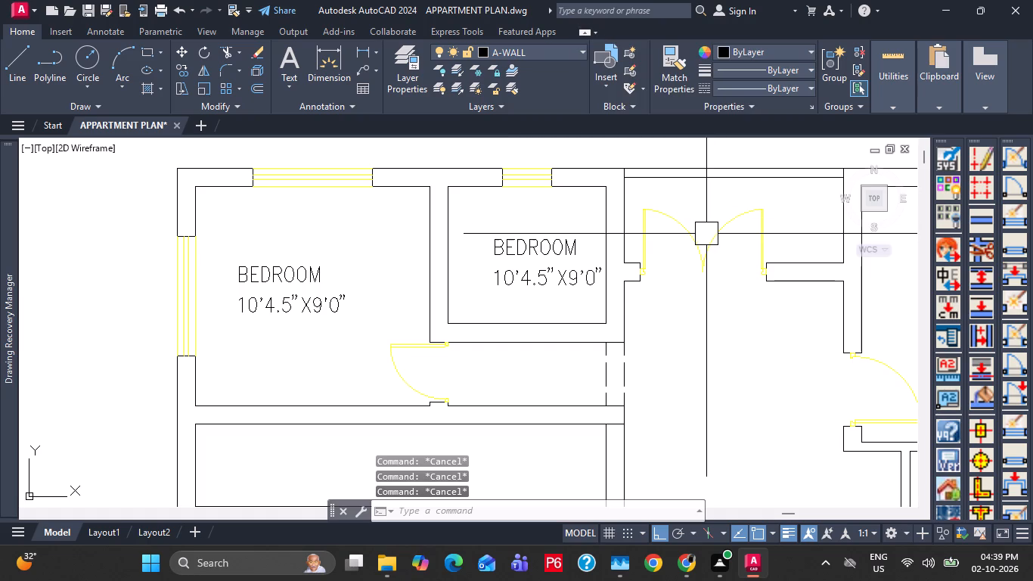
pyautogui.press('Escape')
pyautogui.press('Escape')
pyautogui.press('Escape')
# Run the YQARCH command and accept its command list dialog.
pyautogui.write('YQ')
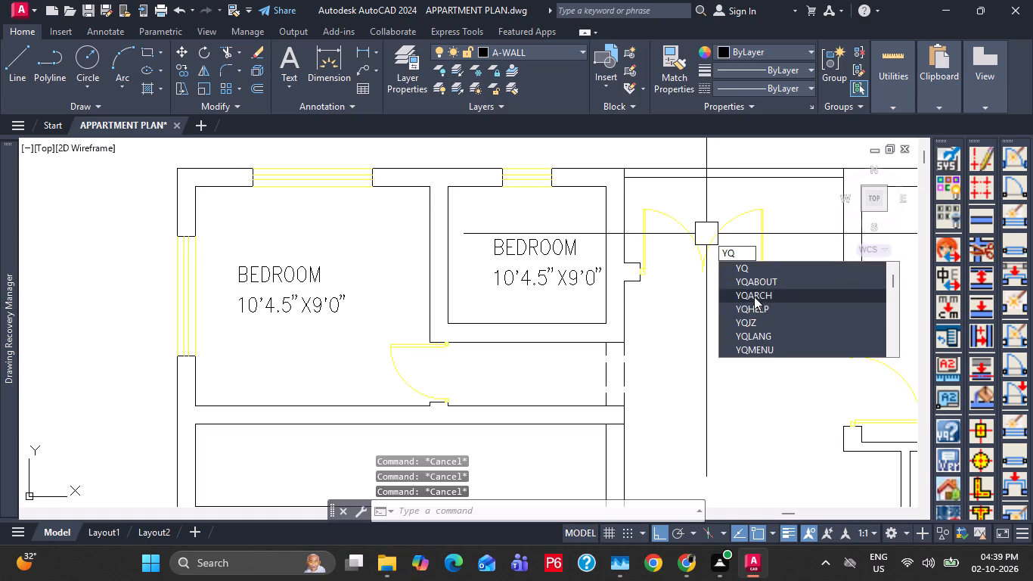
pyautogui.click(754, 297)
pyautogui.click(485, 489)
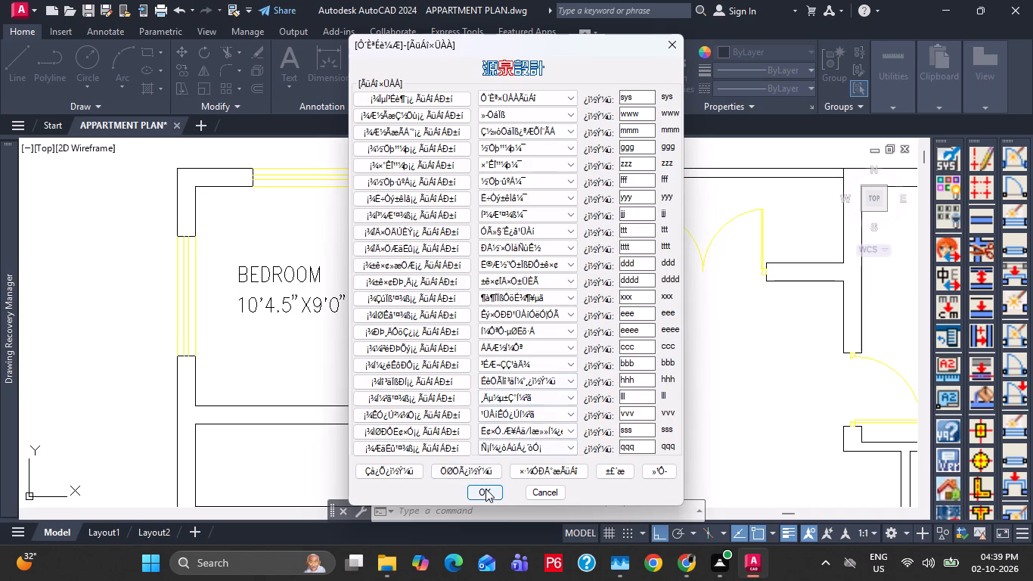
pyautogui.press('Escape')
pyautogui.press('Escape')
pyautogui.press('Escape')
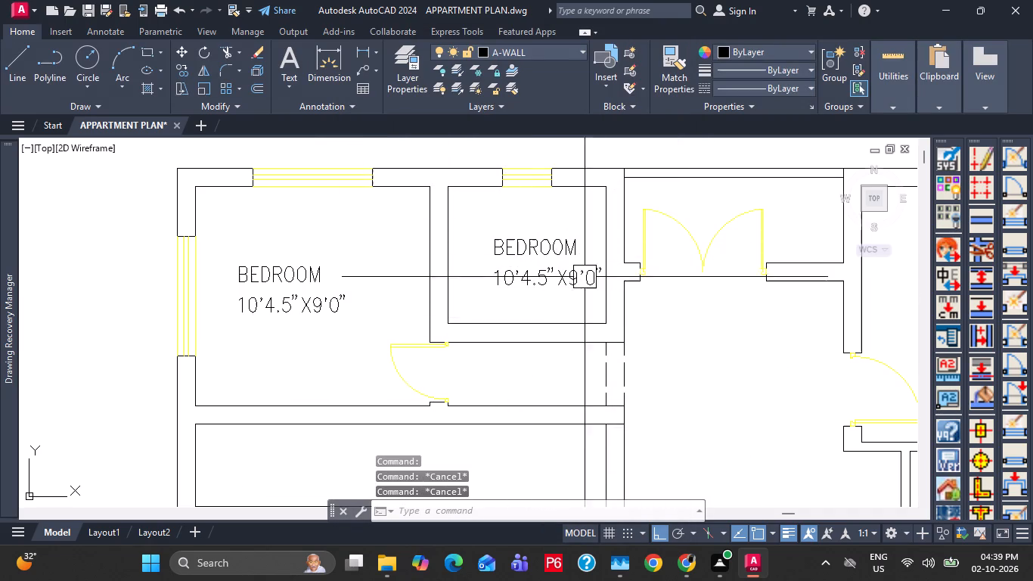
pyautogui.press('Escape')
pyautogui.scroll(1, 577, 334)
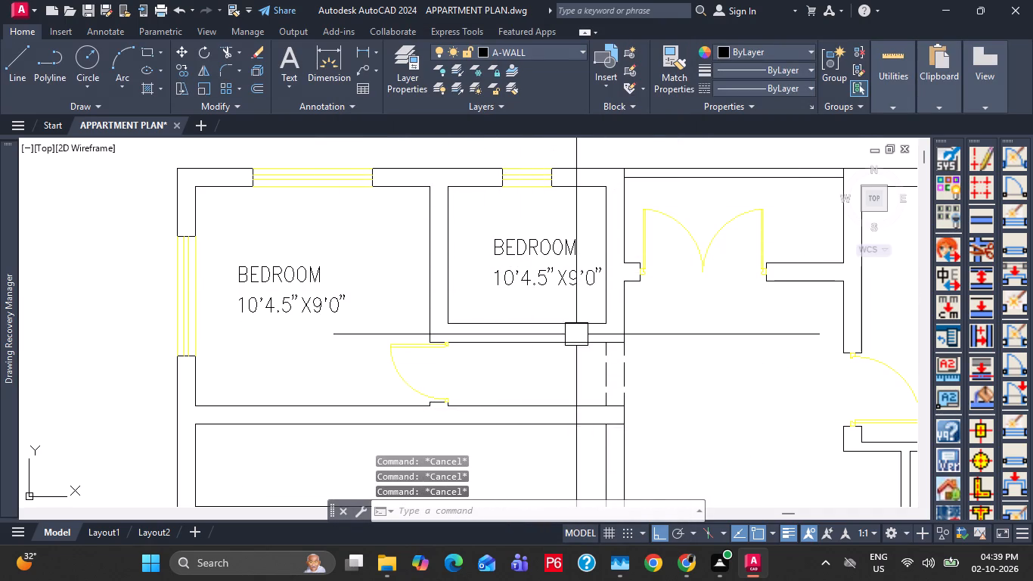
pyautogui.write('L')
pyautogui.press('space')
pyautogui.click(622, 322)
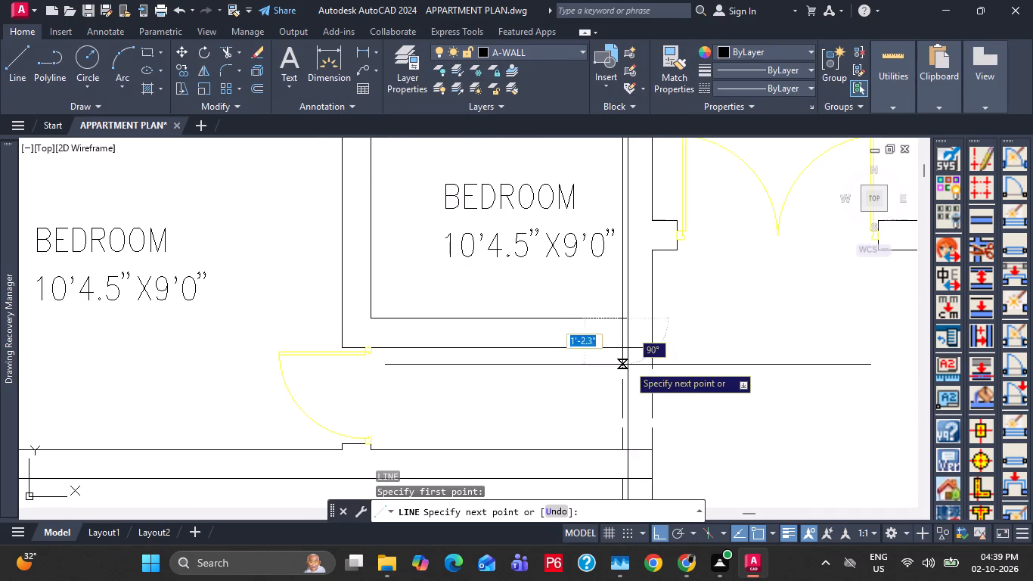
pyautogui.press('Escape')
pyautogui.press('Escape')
# Replace the name in the small room's copied label with TOILET, keeping the size on a separate second line.
pyautogui.scroll(-2, 613, 331)
pyautogui.doubleClick(581, 306)
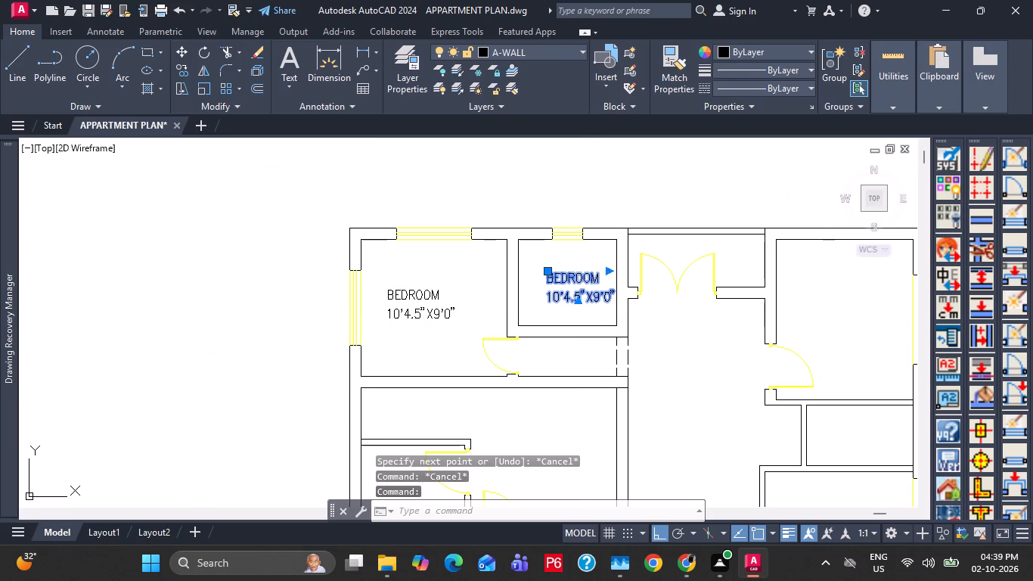
pyautogui.scroll(2, 579, 284)
pyautogui.moveTo(637, 276); pyautogui.dragTo(452, 276)
pyautogui.press('t')
pyautogui.write('OILET')
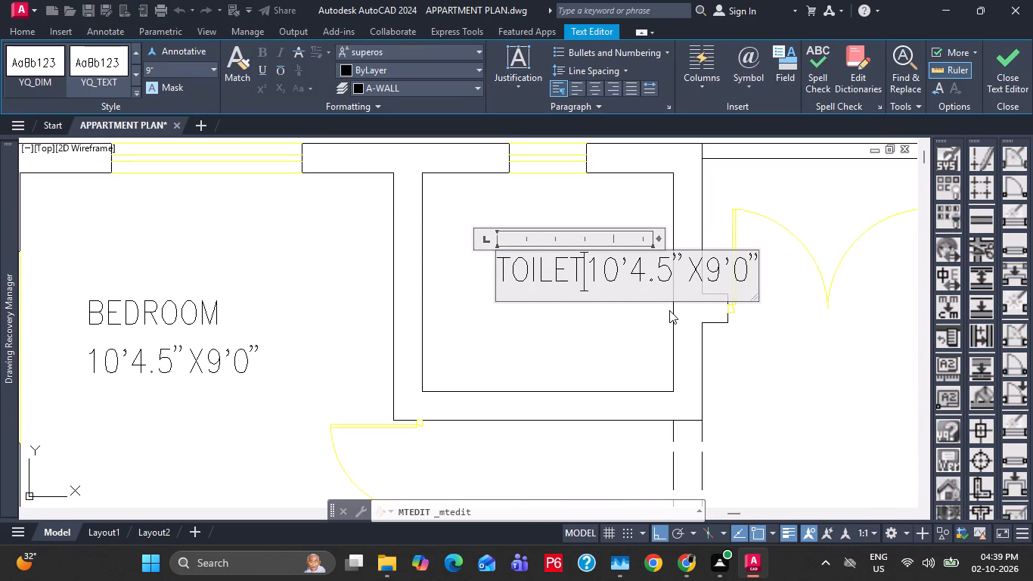
pyautogui.press('Return')
# Check the toilet size on the reference plan and set the feet of the TOILET label's first dimension to 5.
pyautogui.scroll(-6, 502, 331)
pyautogui.scroll(4, 408, 458)
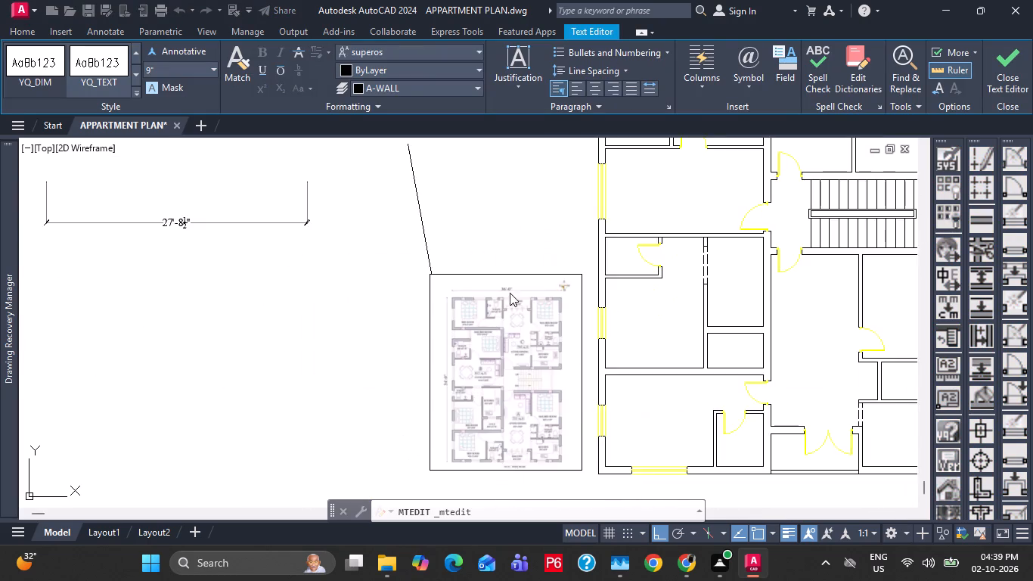
pyautogui.scroll(5, 510, 293)
pyautogui.scroll(-9, 445, 325)
pyautogui.moveTo(664, 285); pyautogui.dragTo(632, 350, button='middle')
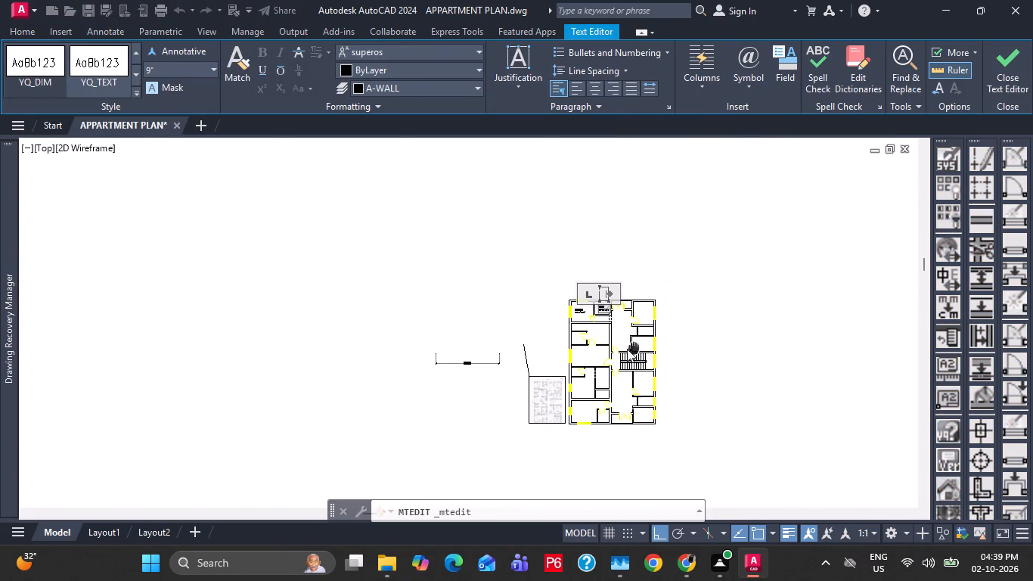
pyautogui.scroll(7, 616, 296)
pyautogui.moveTo(594, 409); pyautogui.dragTo(555, 410)
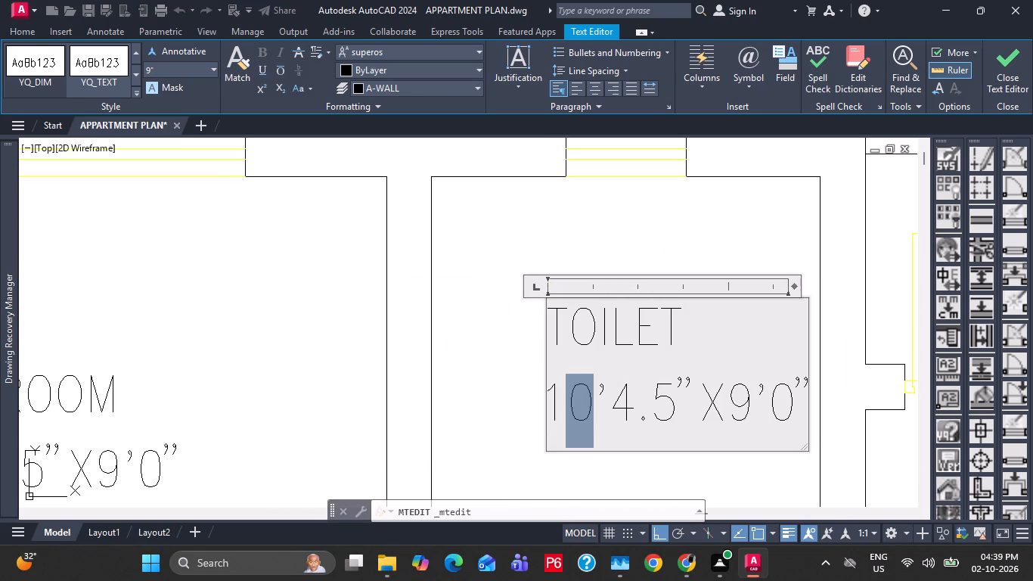
pyautogui.moveTo(555, 410); pyautogui.dragTo(544, 412)
pyautogui.press('5')
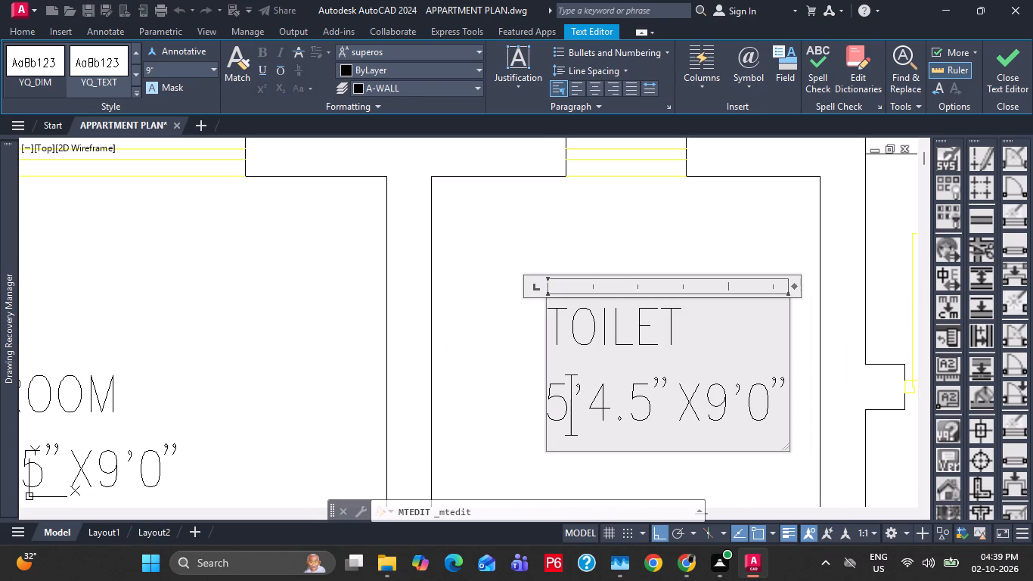
# Recheck the toilet size on the reference plan and remove the inches from the TOILET label's first dimension.
pyautogui.scroll(-4, 583, 382)
pyautogui.moveTo(503, 461); pyautogui.dragTo(493, 252, button='middle')
pyautogui.scroll(-1, 416, 400)
pyautogui.scroll(2, 411, 458)
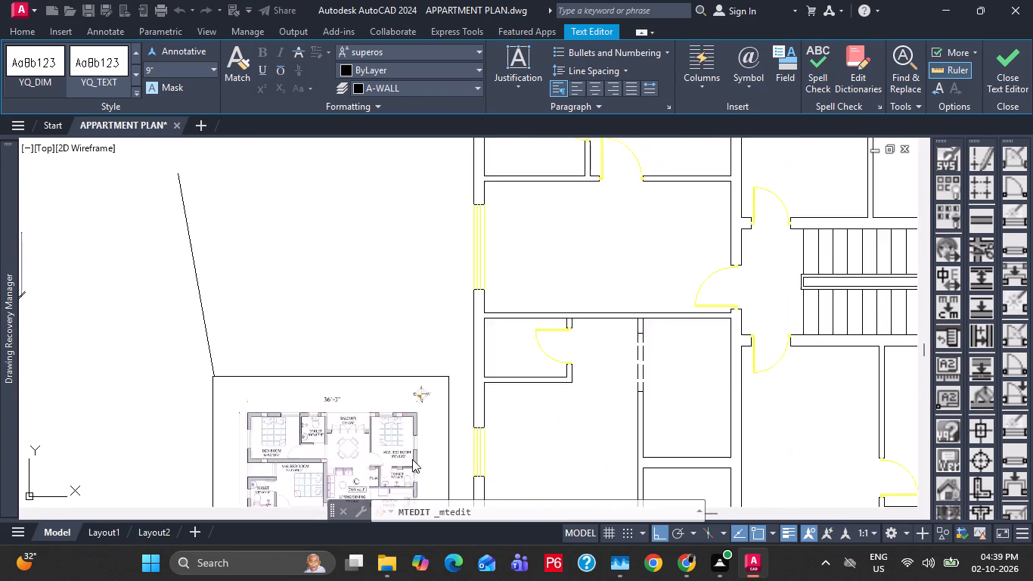
pyautogui.scroll(4, 412, 459)
pyautogui.moveTo(358, 427); pyautogui.dragTo(442, 284, button='middle')
pyautogui.scroll(-3, 453, 264)
pyautogui.scroll(2, 415, 363)
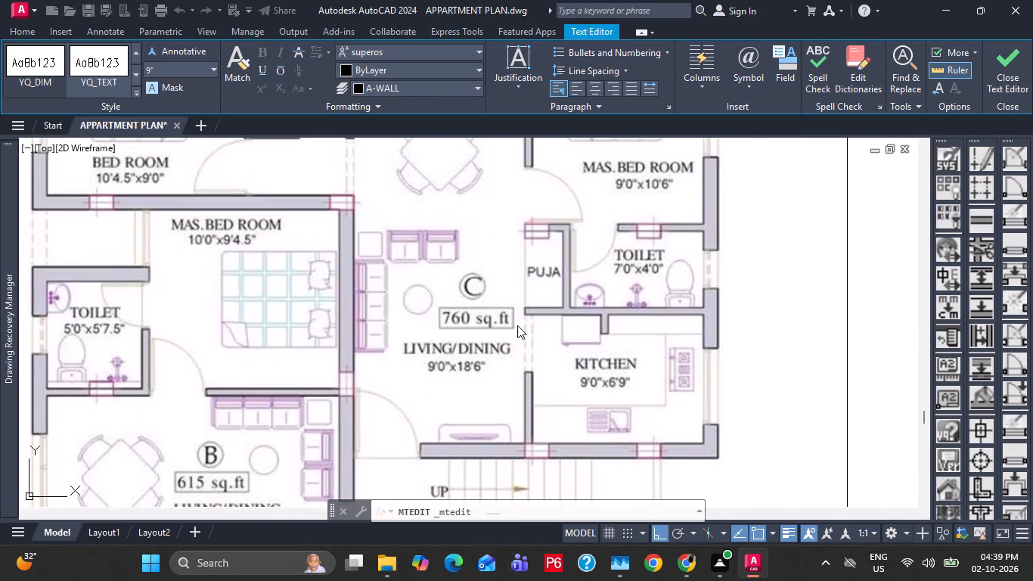
pyautogui.scroll(-1, 516, 321)
pyautogui.moveTo(439, 443); pyautogui.dragTo(438, 370, button='middle')
pyautogui.scroll(3, 361, 461)
pyautogui.scroll(-3, 541, 294)
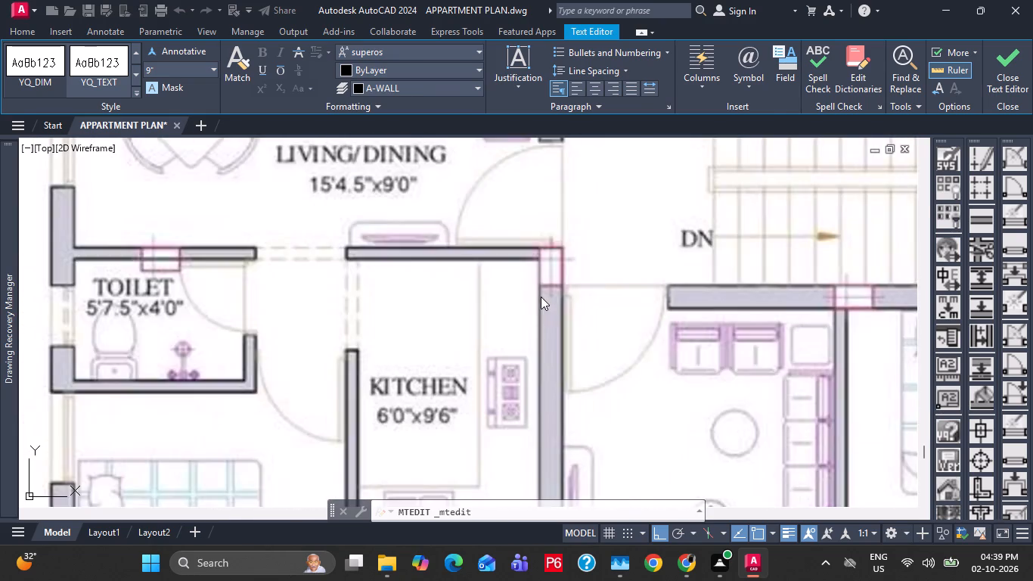
pyautogui.moveTo(461, 233); pyautogui.dragTo(479, 430, button='middle')
pyautogui.scroll(2, 532, 171)
pyautogui.moveTo(532, 169); pyautogui.dragTo(420, 359, button='middle')
pyautogui.scroll(-4, 417, 347)
pyautogui.moveTo(690, 307); pyautogui.dragTo(428, 412, button='middle')
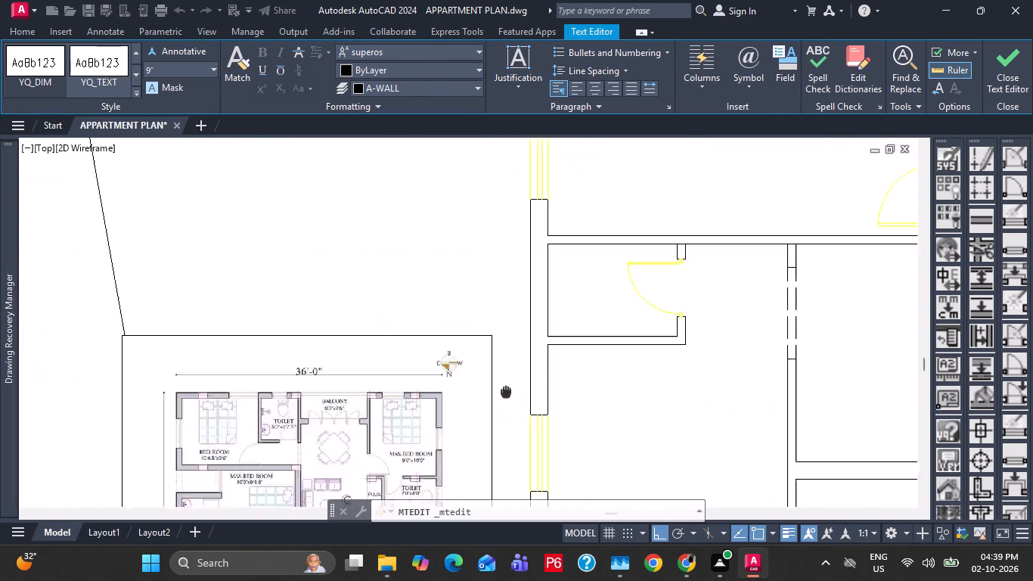
pyautogui.moveTo(428, 412); pyautogui.dragTo(368, 427, button='middle')
pyautogui.scroll(-3, 581, 266)
pyautogui.moveTo(622, 244); pyautogui.dragTo(504, 396, button='middle')
pyautogui.scroll(5, 451, 290)
pyautogui.moveTo(526, 265); pyautogui.dragTo(509, 264)
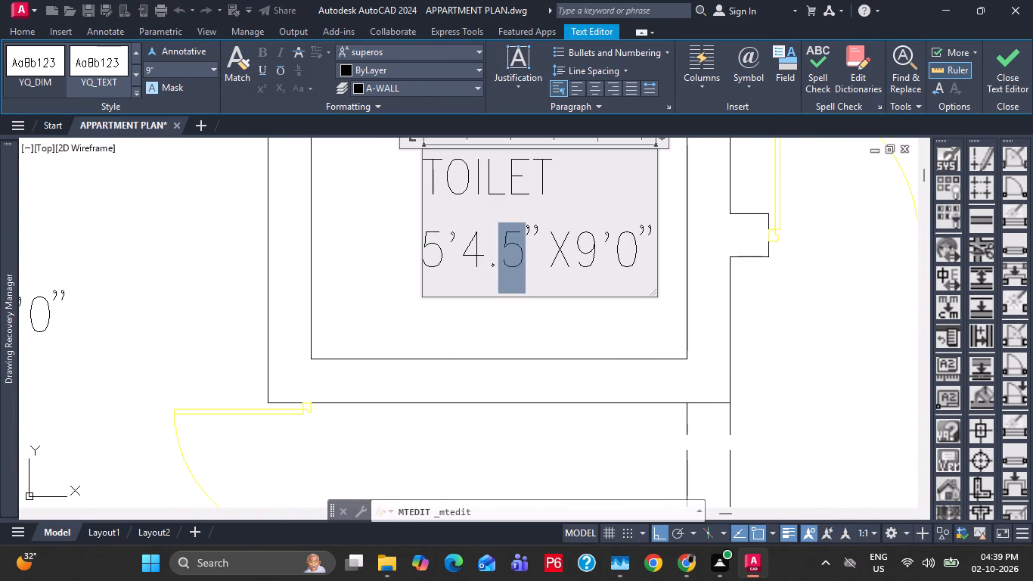
pyautogui.moveTo(509, 264); pyautogui.dragTo(471, 272)
pyautogui.press('BackSpace')
pyautogui.click(476, 242)
pyautogui.press('BackSpace')
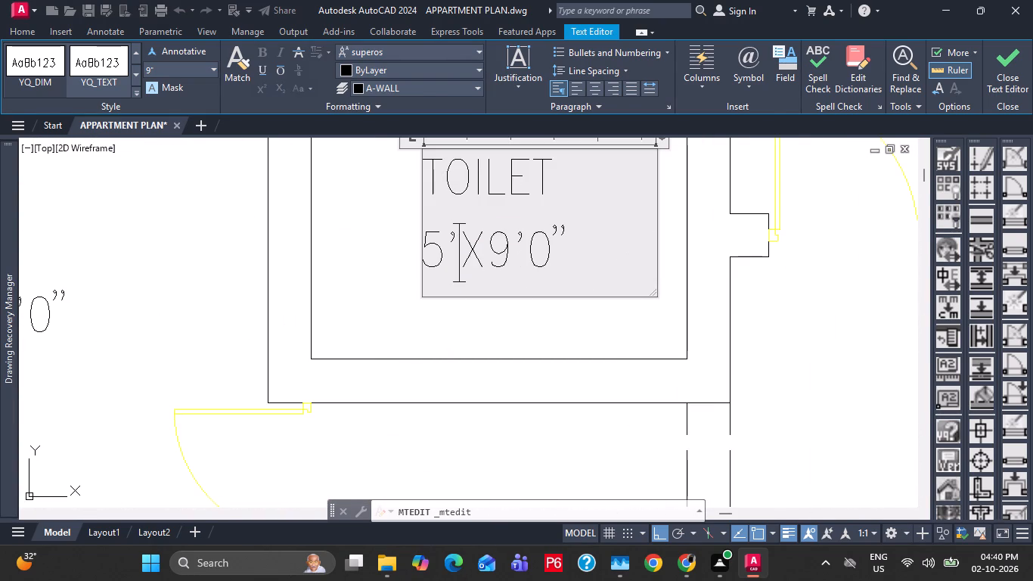
# Set the TOILET label's second dimension to 5'4.5", finish the text edit and save the drawing.
pyautogui.moveTo(503, 256); pyautogui.dragTo(496, 263)
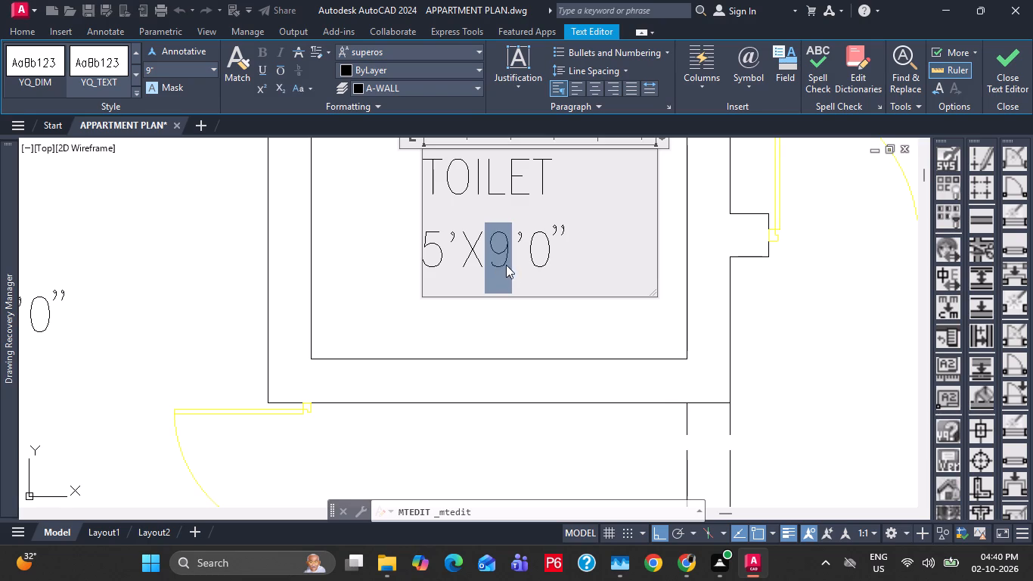
pyautogui.press('5')
pyautogui.moveTo(552, 259); pyautogui.dragTo(532, 269)
pyautogui.write('4.5')
pyautogui.click(617, 356)
pyautogui.scroll(-3, 556, 257)
pyautogui.press('Escape')
pyautogui.press('Escape')
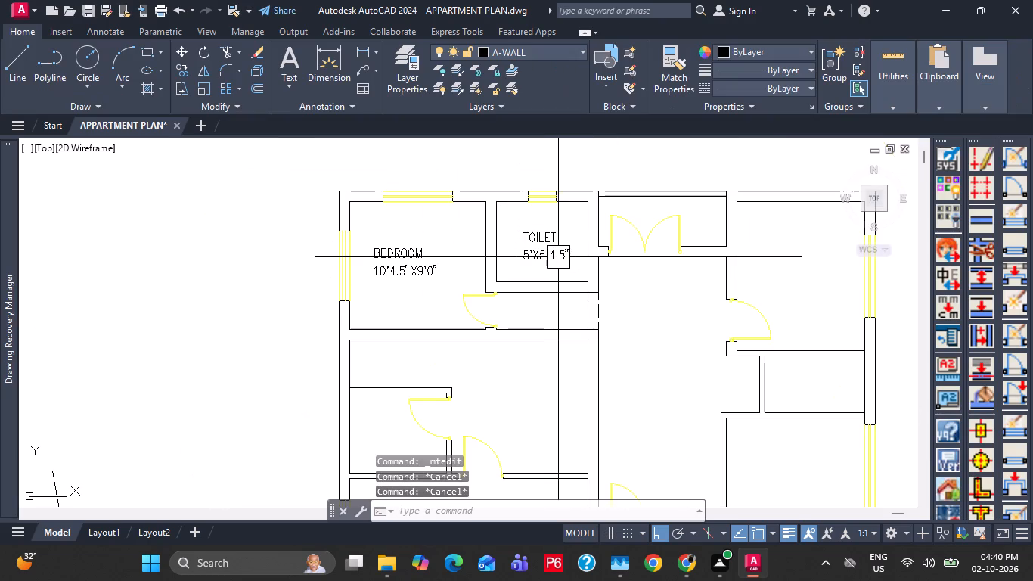
pyautogui.hotkey('ctrl', 's')
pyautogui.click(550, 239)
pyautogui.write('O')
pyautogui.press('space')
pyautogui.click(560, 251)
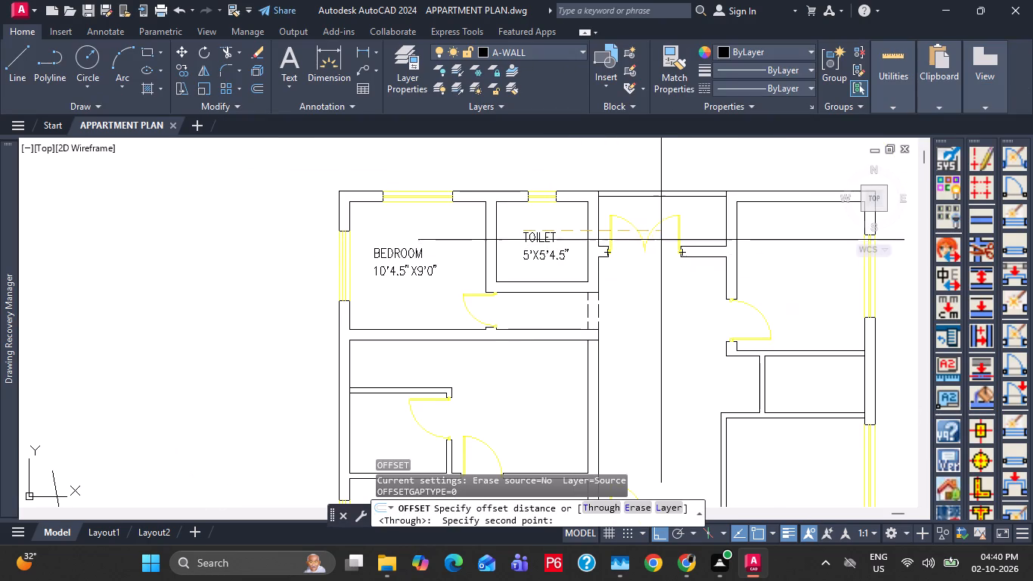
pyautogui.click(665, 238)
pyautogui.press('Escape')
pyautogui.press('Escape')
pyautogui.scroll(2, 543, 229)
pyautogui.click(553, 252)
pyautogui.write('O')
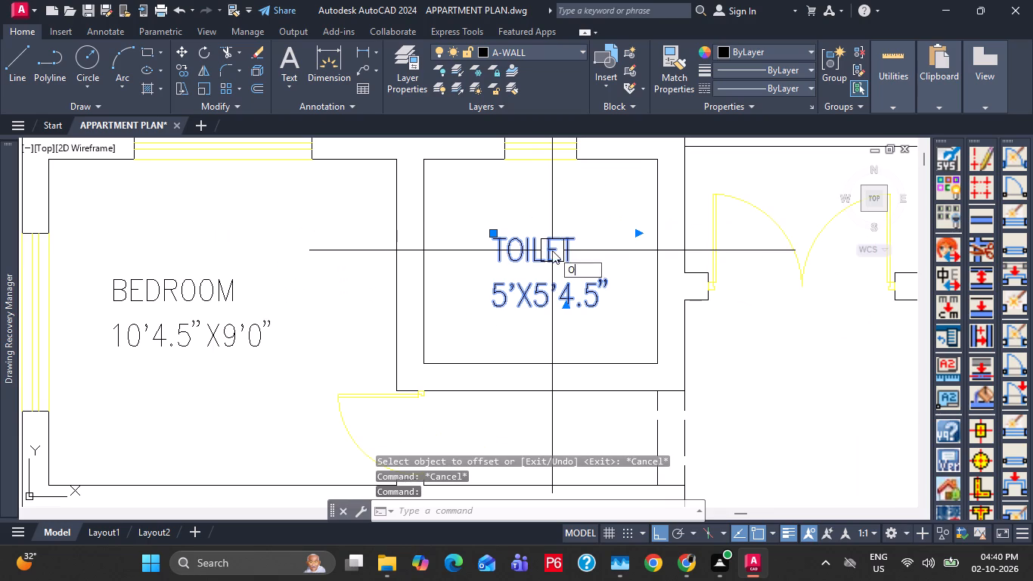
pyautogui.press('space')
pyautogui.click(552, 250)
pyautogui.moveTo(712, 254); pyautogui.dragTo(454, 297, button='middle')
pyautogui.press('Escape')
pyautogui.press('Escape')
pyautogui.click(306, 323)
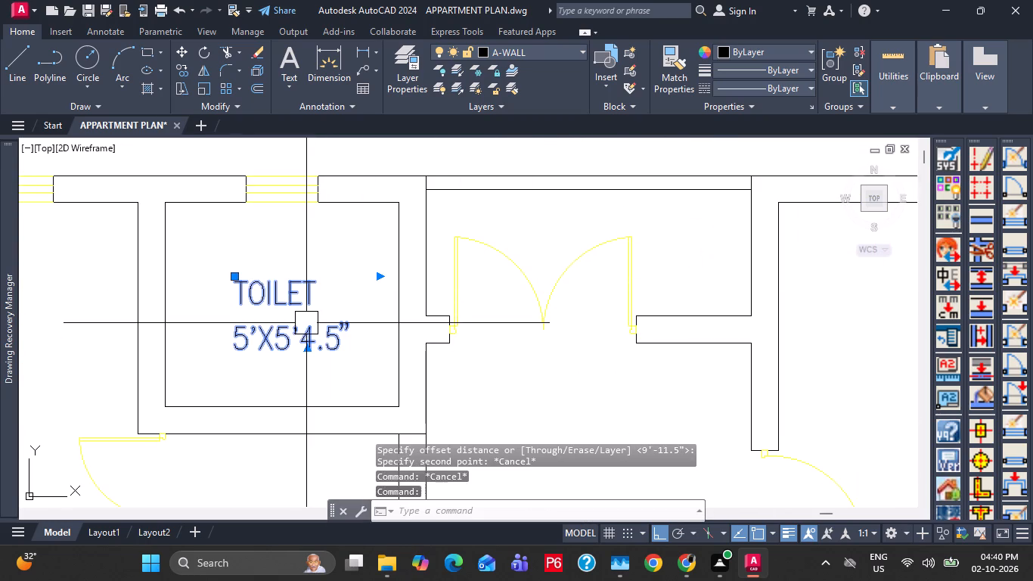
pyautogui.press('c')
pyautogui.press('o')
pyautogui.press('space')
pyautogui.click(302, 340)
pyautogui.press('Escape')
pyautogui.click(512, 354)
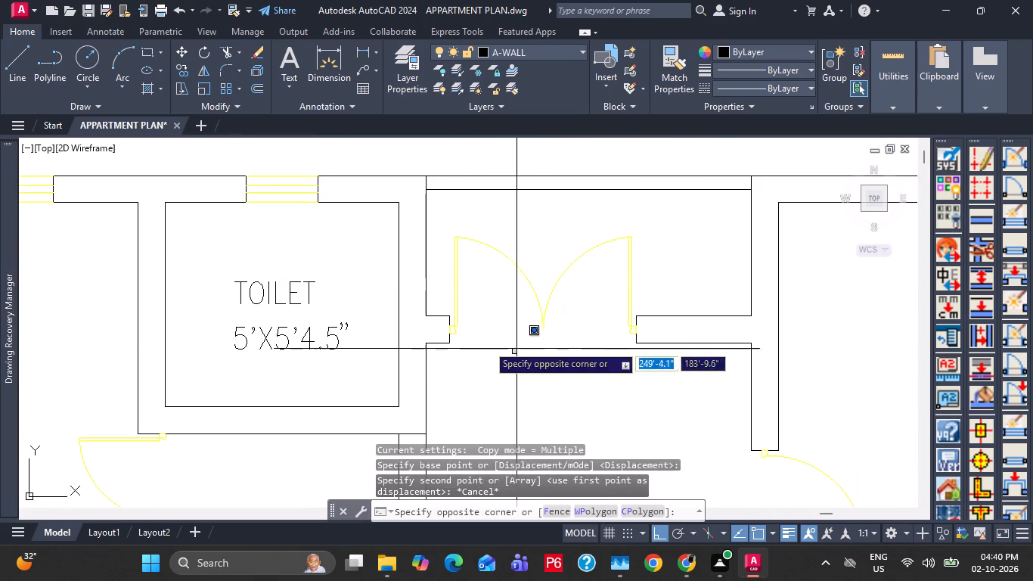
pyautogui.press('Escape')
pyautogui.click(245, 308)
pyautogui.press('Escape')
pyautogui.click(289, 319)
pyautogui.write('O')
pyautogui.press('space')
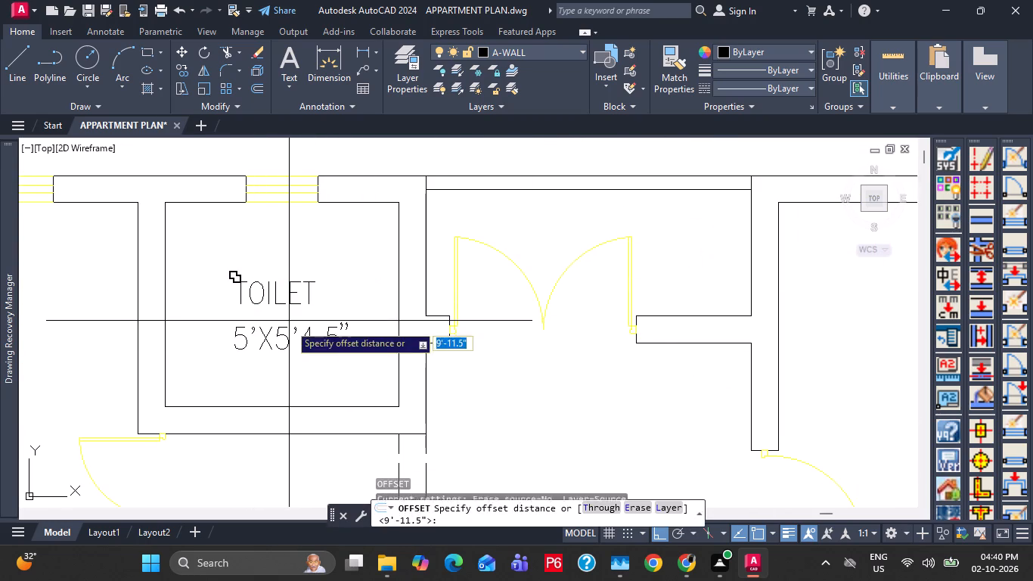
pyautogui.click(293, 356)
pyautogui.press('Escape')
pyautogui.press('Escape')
# Copy the TOILET label horizontally to the double-door opening directly east of the toilet room.
pyautogui.click(287, 323)
pyautogui.press('c')
pyautogui.write('O')
pyautogui.press('space')
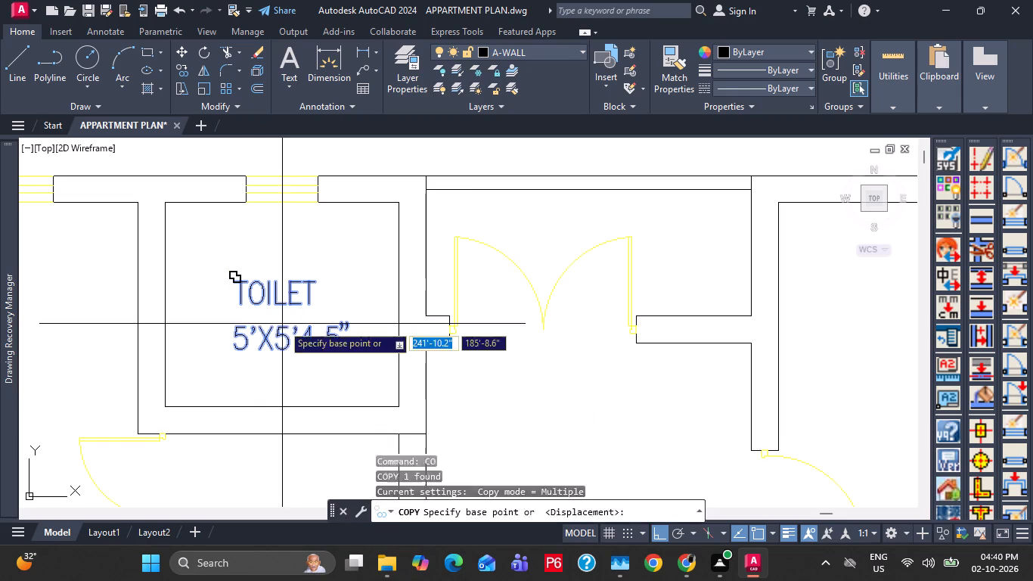
pyautogui.click(263, 359)
pyautogui.click(538, 402)
pyautogui.press('Escape')
pyautogui.press('Escape')
# Move the copied TOILET label straight up into the balcony space over the double-door swings and save the drawing.
pyautogui.click(561, 354)
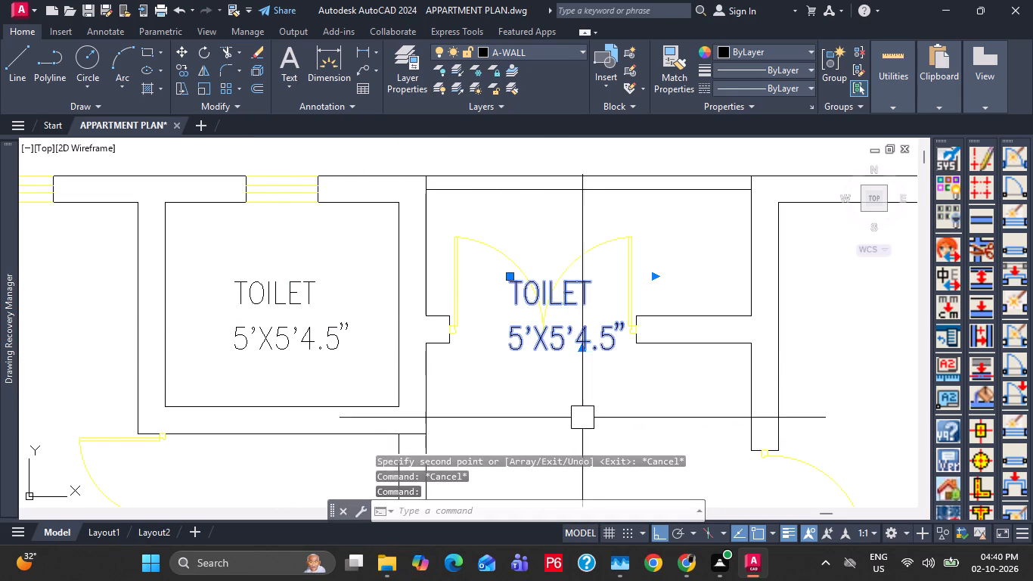
pyautogui.press('m')
pyautogui.press('space')
pyautogui.click(603, 430)
pyautogui.click(602, 387)
pyautogui.press('Escape')
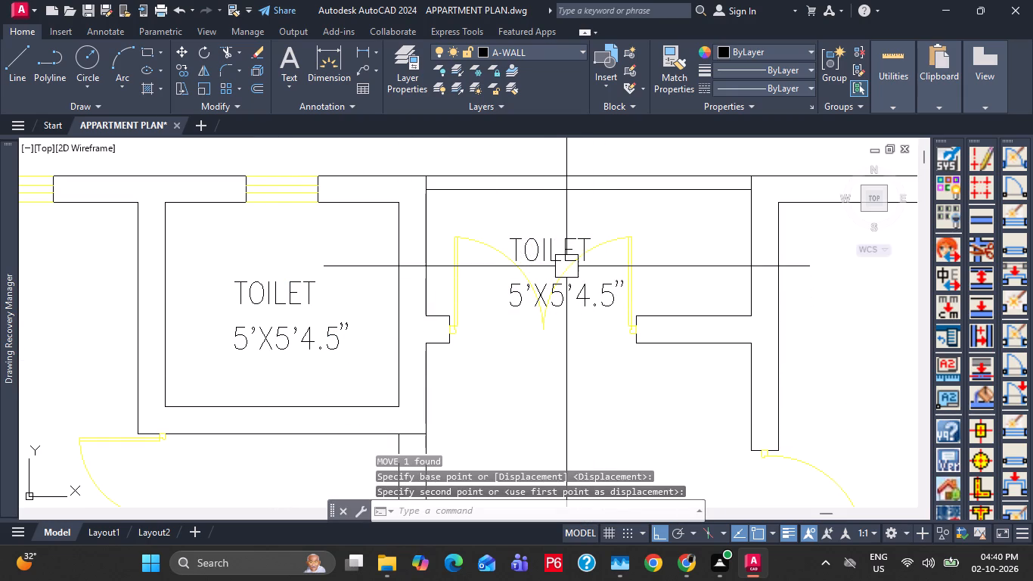
pyautogui.hotkey('ctrl', 's')
# Rename the copied TOILET label over the double-door swings as BALCONY.
pyautogui.doubleClick(544, 256)
pyautogui.moveTo(593, 263); pyautogui.dragTo(491, 263)
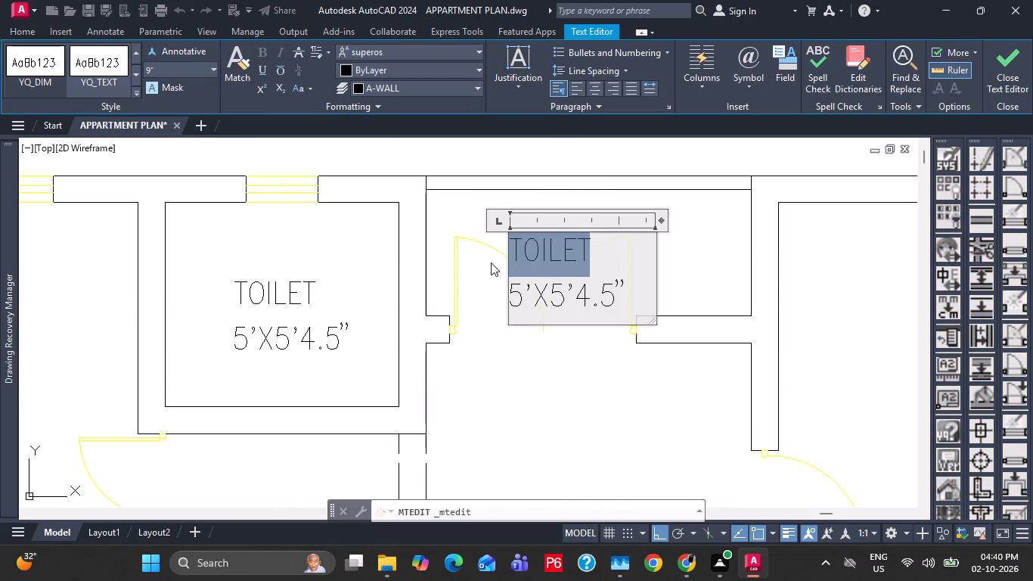
pyautogui.write('BA')
pyautogui.write('LCO')
pyautogui.write('NY')
# Set the BALCONY label's dimensions to 9'X3'6", finish the text edit and save the drawing.
pyautogui.moveTo(519, 301); pyautogui.dragTo(511, 306)
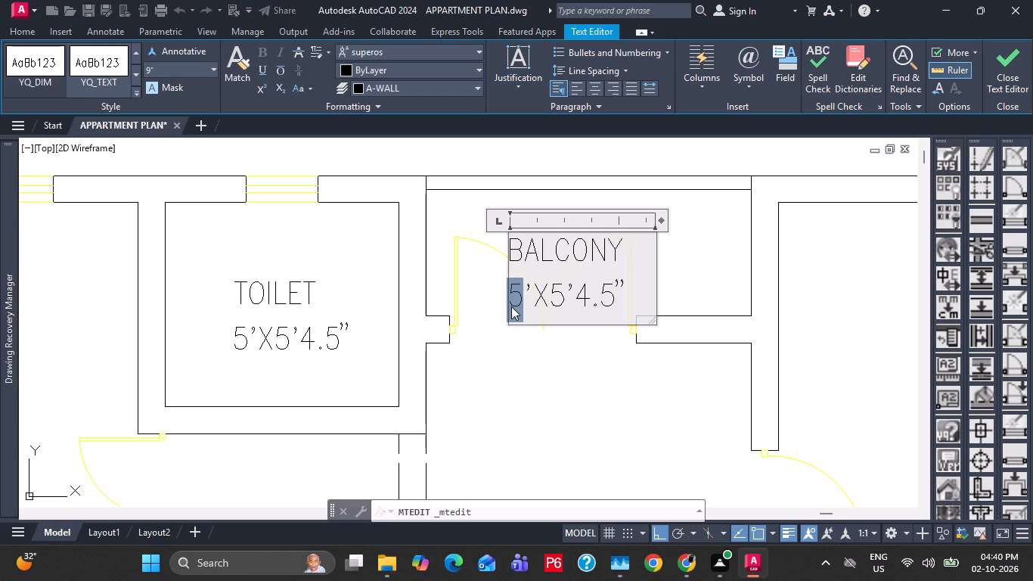
pyautogui.press('9')
pyautogui.moveTo(560, 303); pyautogui.dragTo(552, 306)
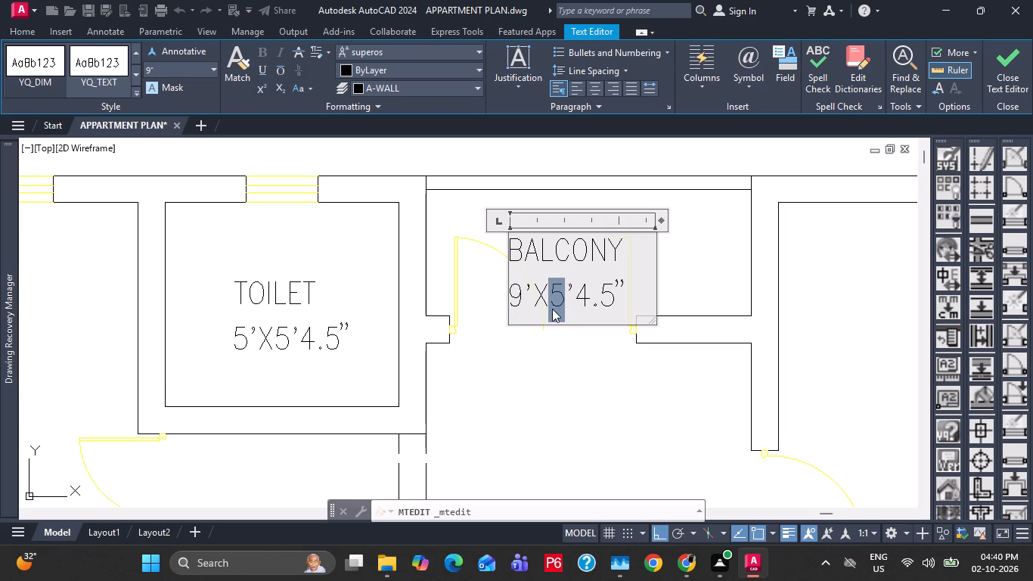
pyautogui.press('3')
pyautogui.moveTo(606, 300); pyautogui.dragTo(592, 300)
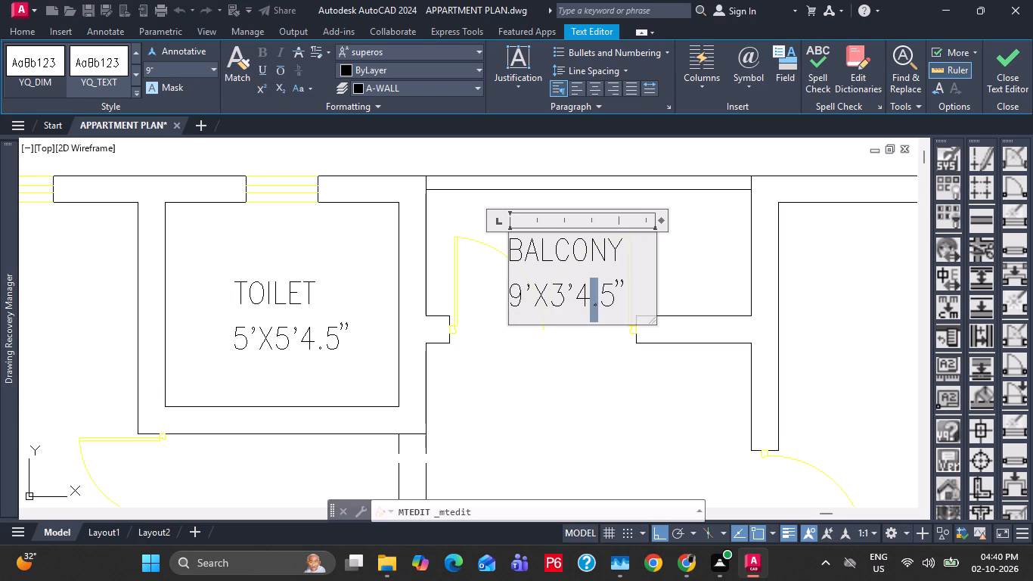
pyautogui.moveTo(613, 295); pyautogui.dragTo(582, 298)
pyautogui.press('6')
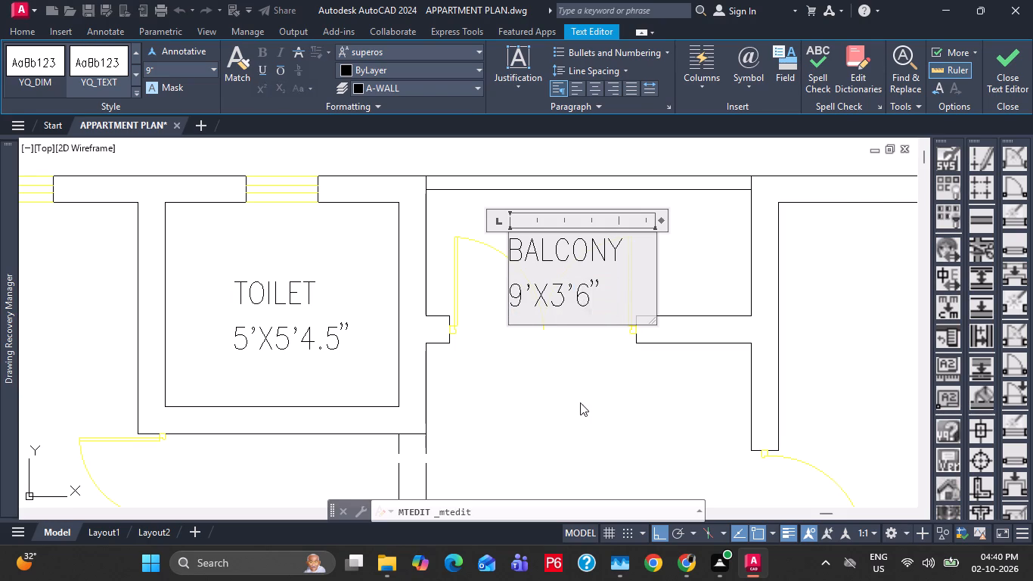
pyautogui.click(581, 402)
pyautogui.scroll(-3, 611, 285)
pyautogui.press('Escape')
pyautogui.hotkey('ctrl', 's')
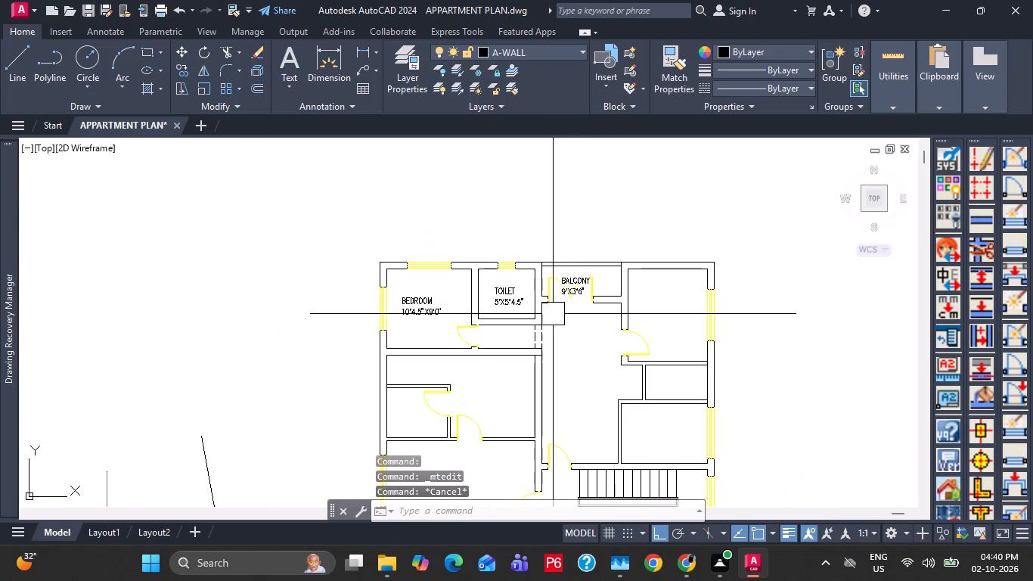
# Check the balcony size and the name and size of the bedroom east of it on the reference plan.
pyautogui.scroll(-3, 437, 346)
pyautogui.moveTo(386, 407); pyautogui.dragTo(411, 344, button='middle')
pyautogui.scroll(5, 407, 371)
pyautogui.scroll(2, 431, 285)
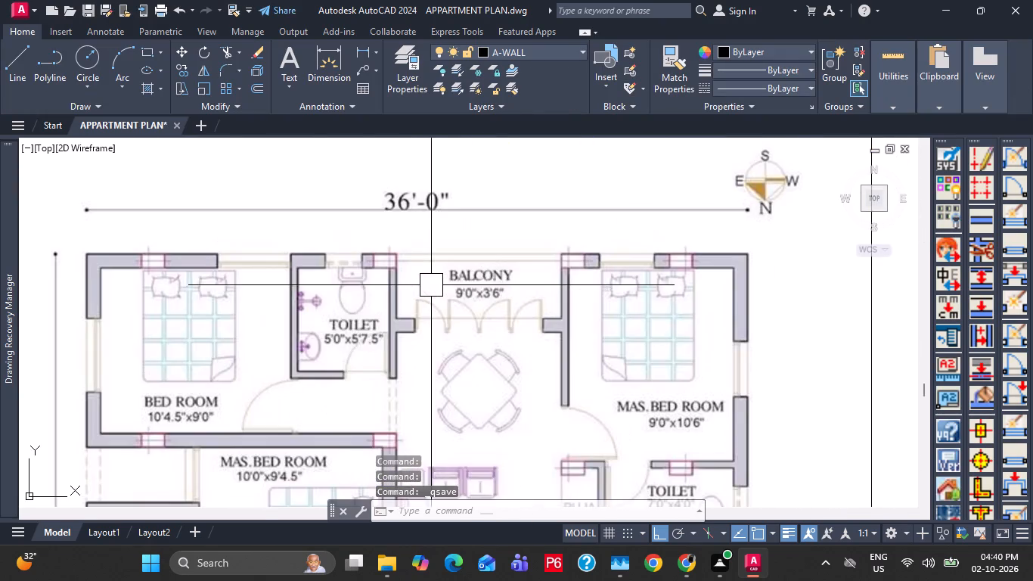
pyautogui.scroll(-4, 439, 283)
pyautogui.moveTo(672, 316); pyautogui.dragTo(386, 474, button='middle')
pyautogui.scroll(4, 123, 485)
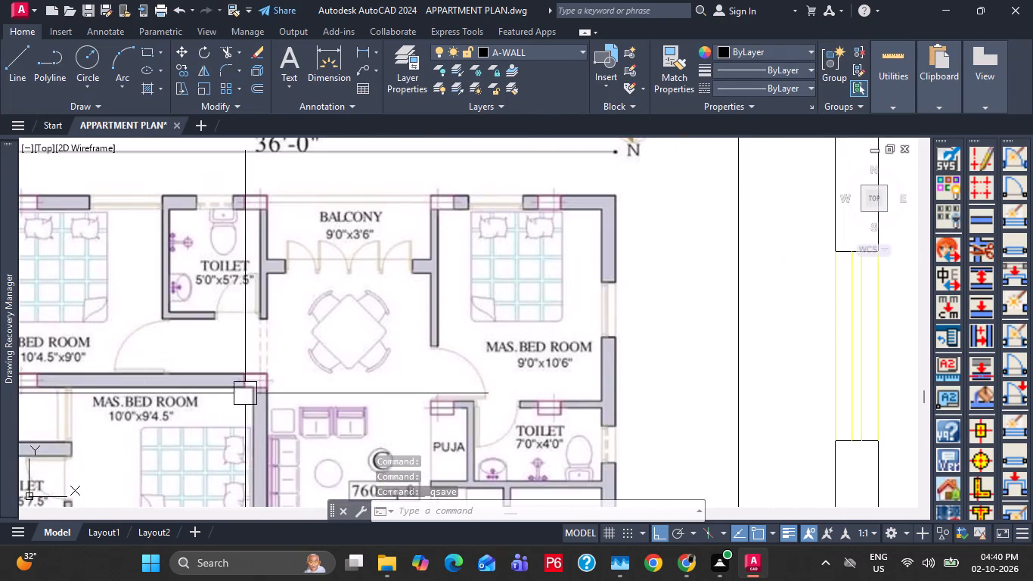
pyautogui.scroll(-1, 322, 363)
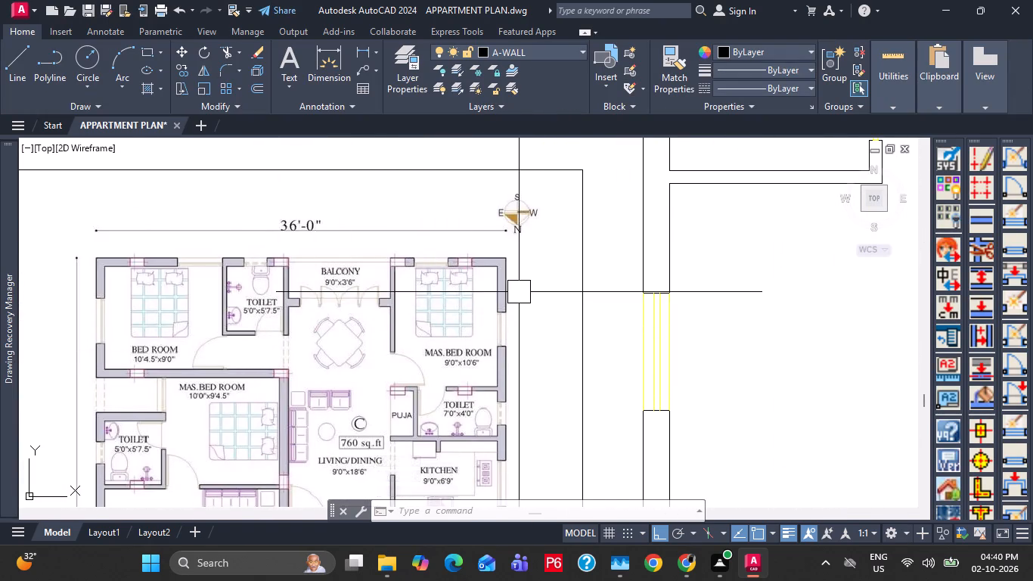
pyautogui.scroll(-2, 517, 292)
pyautogui.moveTo(700, 220); pyautogui.dragTo(366, 408, button='middle')
pyautogui.scroll(-1, 361, 231)
pyautogui.moveTo(366, 275); pyautogui.dragTo(363, 380, button='middle')
pyautogui.scroll(2, 337, 219)
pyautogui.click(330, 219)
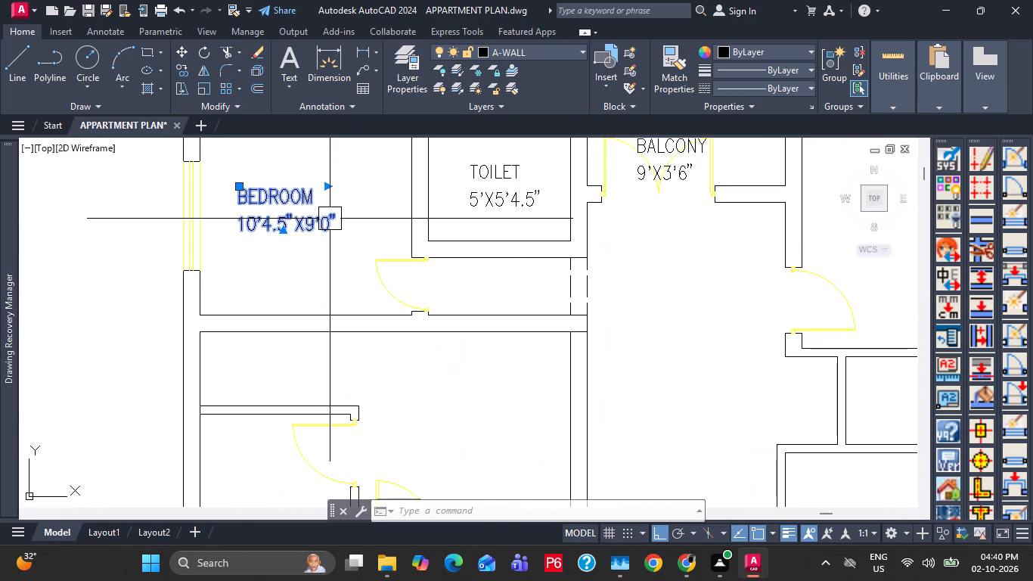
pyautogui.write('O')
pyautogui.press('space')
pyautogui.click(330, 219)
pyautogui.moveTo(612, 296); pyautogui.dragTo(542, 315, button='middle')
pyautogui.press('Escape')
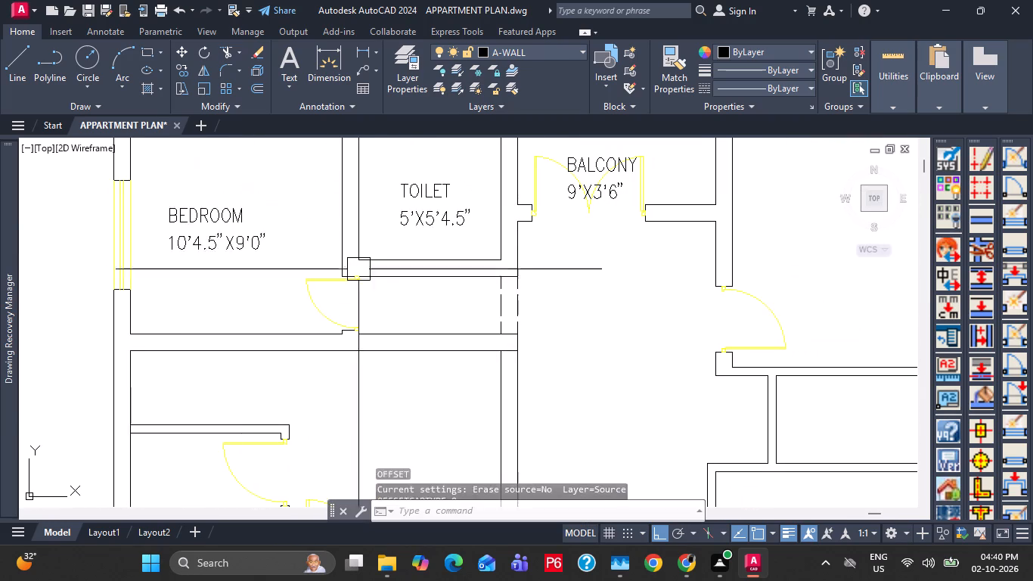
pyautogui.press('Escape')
# Copy the BEDROOM label horizontally into the room directly east of the balcony.
pyautogui.click(248, 249)
pyautogui.write('CO')
pyautogui.press('space')
pyautogui.click(244, 286)
pyautogui.moveTo(835, 380); pyautogui.dragTo(587, 368, button='middle')
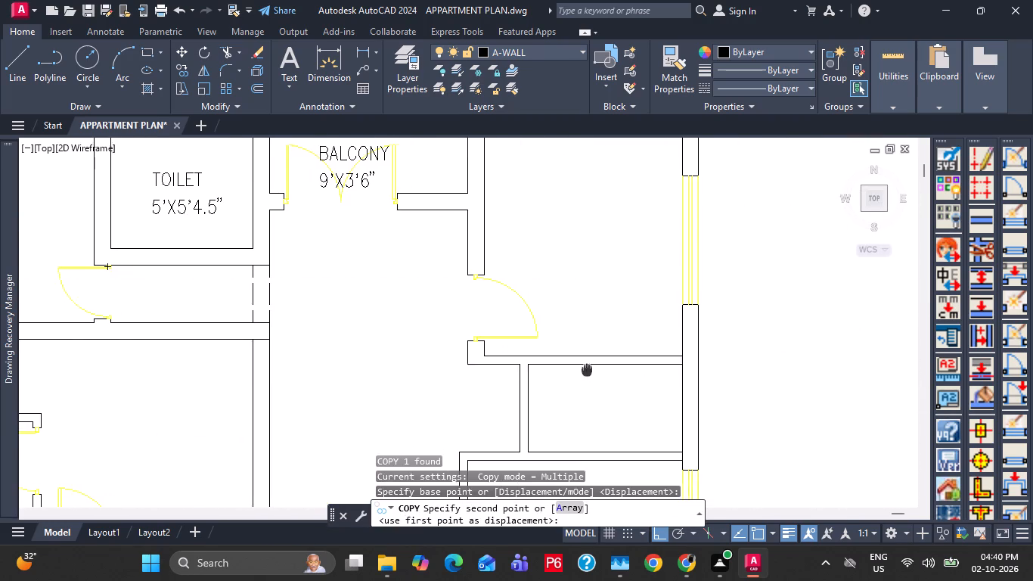
pyautogui.moveTo(587, 368); pyautogui.dragTo(585, 368, button='middle')
pyautogui.click(620, 330)
pyautogui.press('Escape')
pyautogui.press('Escape')
# Set the copied BEDROOM label's dimensions to 9'X10'6".
pyautogui.moveTo(604, 235); pyautogui.dragTo(610, 302, button='middle')
pyautogui.doubleClick(599, 281)
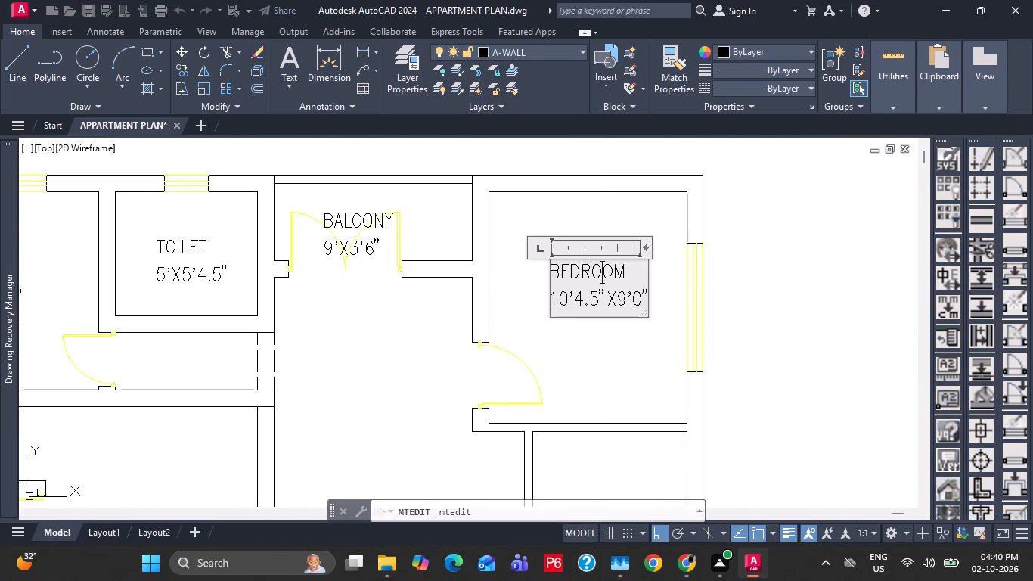
pyautogui.scroll(1, 599, 281)
pyautogui.moveTo(594, 313); pyautogui.dragTo(534, 313)
pyautogui.press('9')
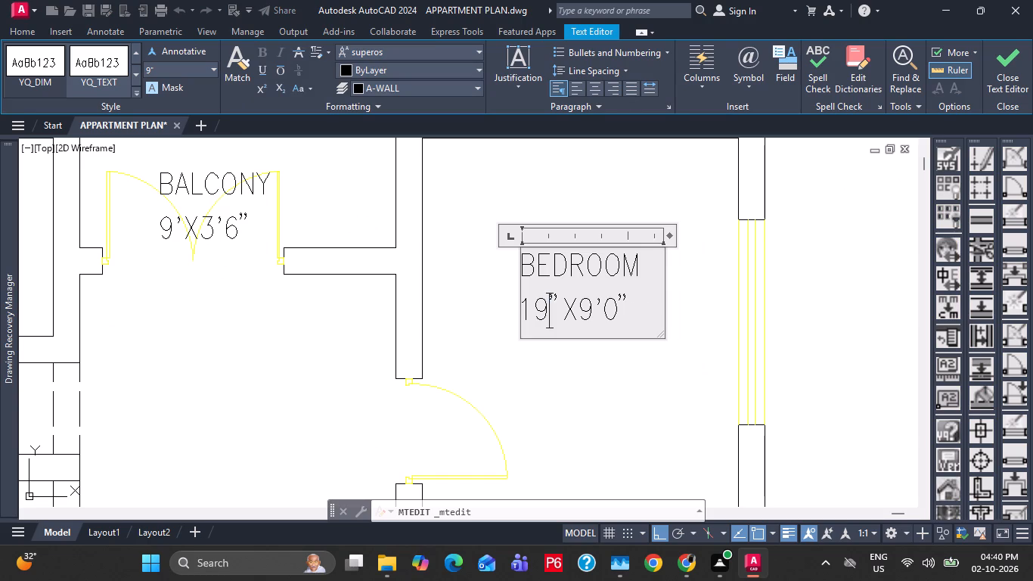
pyautogui.moveTo(564, 301); pyautogui.dragTo(529, 326)
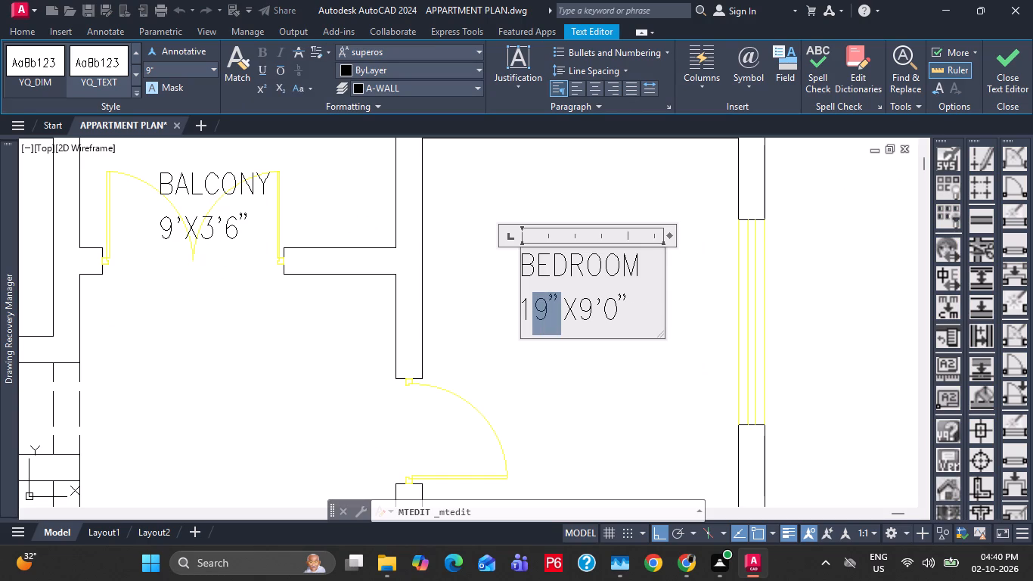
pyautogui.moveTo(529, 326); pyautogui.dragTo(517, 331)
pyautogui.press('9')
pyautogui.press("'")
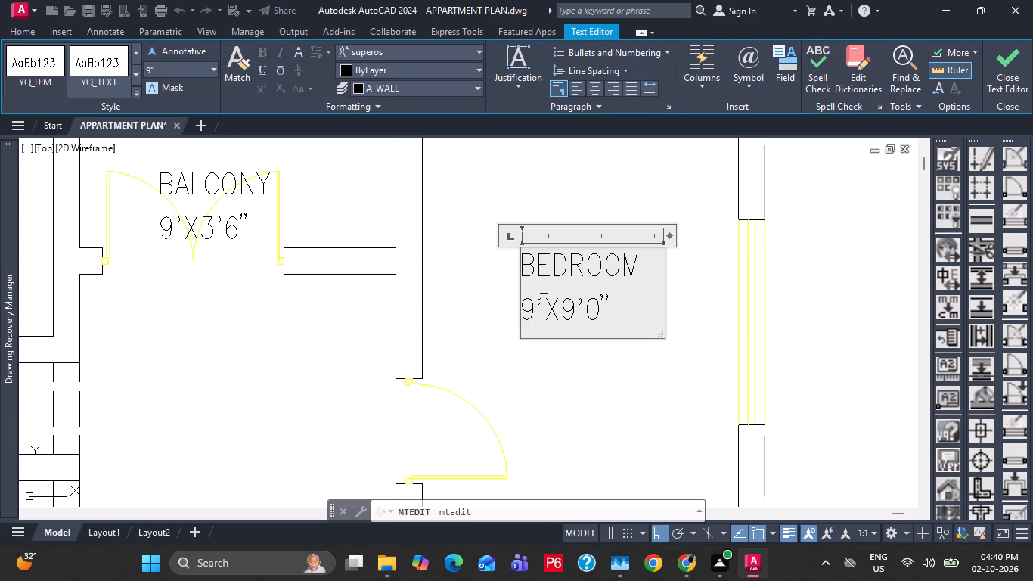
pyautogui.moveTo(575, 314); pyautogui.dragTo(567, 314)
pyautogui.write('10\'6"')
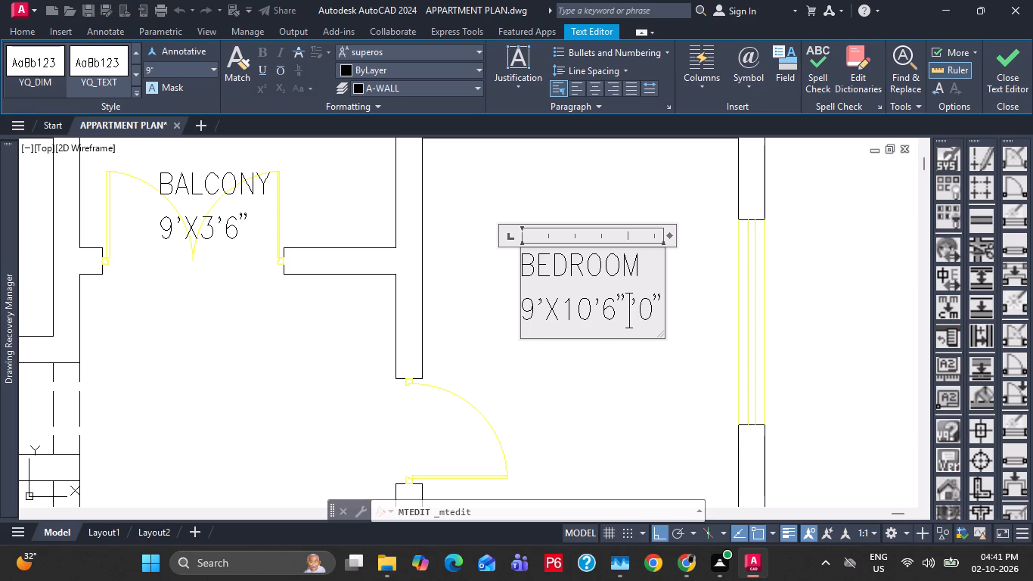
pyautogui.press('BackSpace')
pyautogui.moveTo(653, 312); pyautogui.dragTo(619, 323)
pyautogui.press('BackSpace')
pyautogui.hotkey('shift', '"')
# Change the label's name to MAS BEDROOM and widen its text frame to fit the name on one line.
pyautogui.click(526, 263)
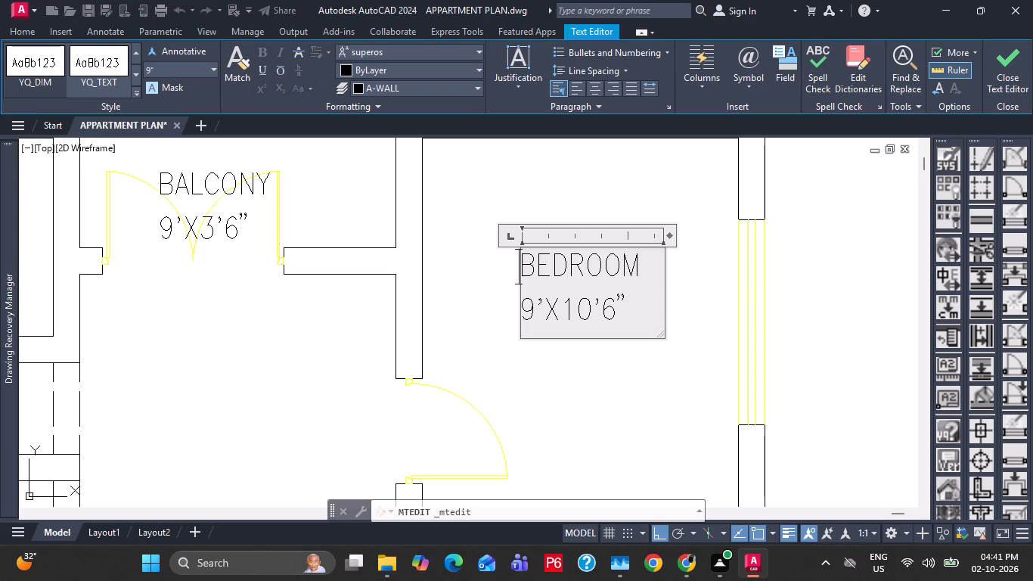
pyautogui.write('MAS')
pyautogui.press('space')
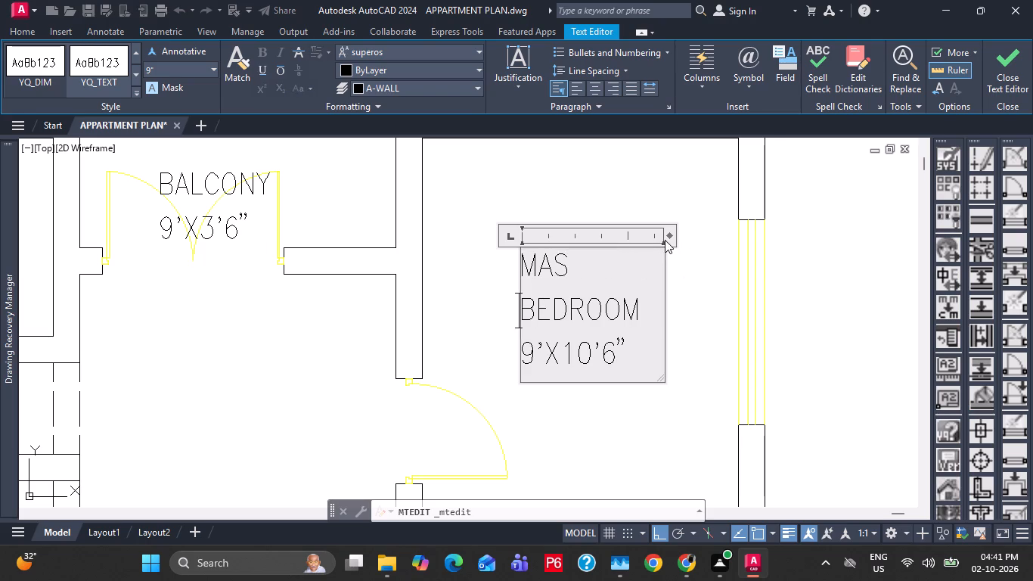
pyautogui.moveTo(670, 237); pyautogui.dragTo(801, 246)
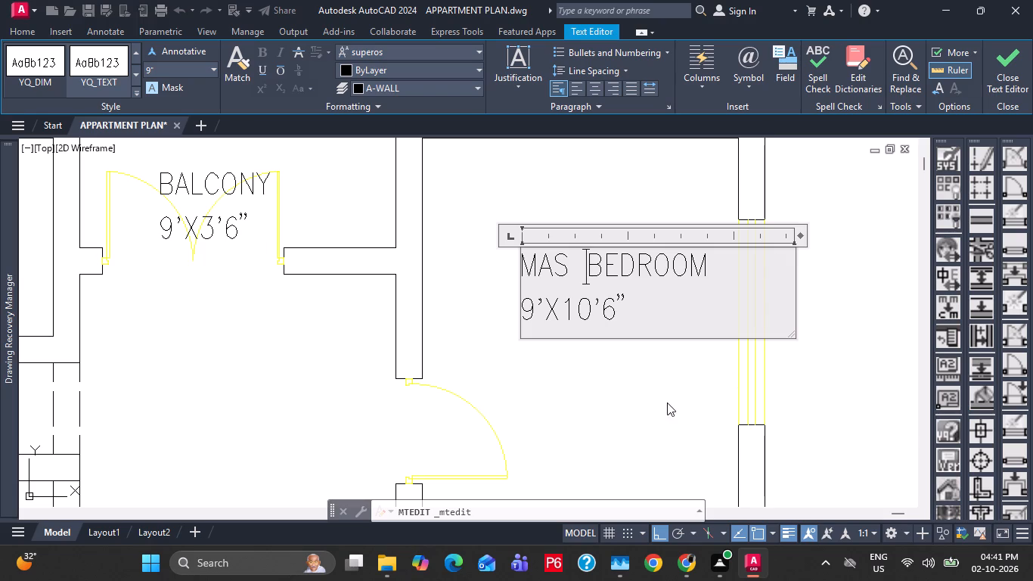
# Indent the label's 9'X10'6" line by two spaces beneath MAS BEDROOM and finish the text edit.
pyautogui.click(528, 306)
pyautogui.press('space')
pyautogui.press('BackSpace')
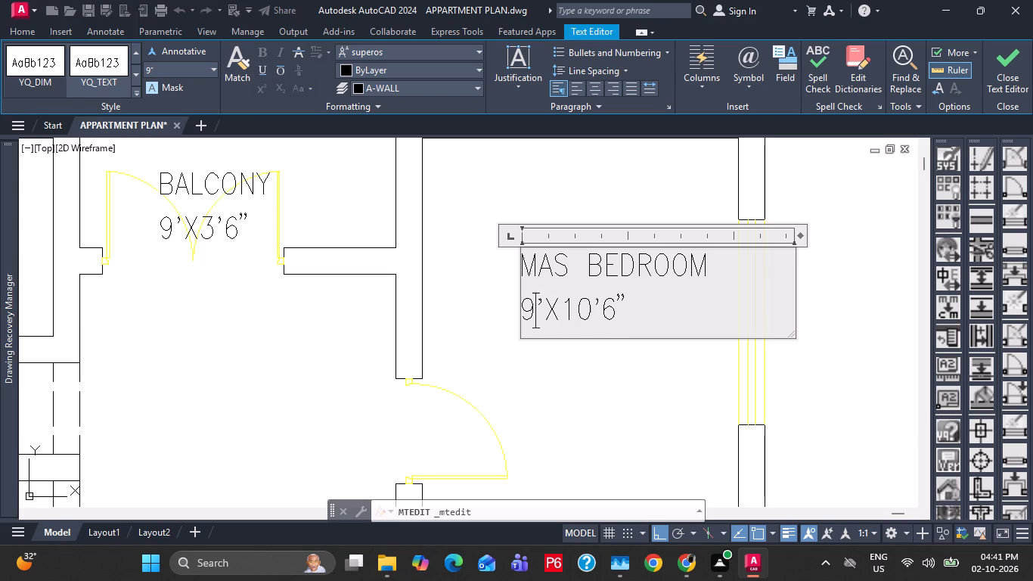
pyautogui.click(527, 306)
pyautogui.press('space')
pyautogui.press('space')
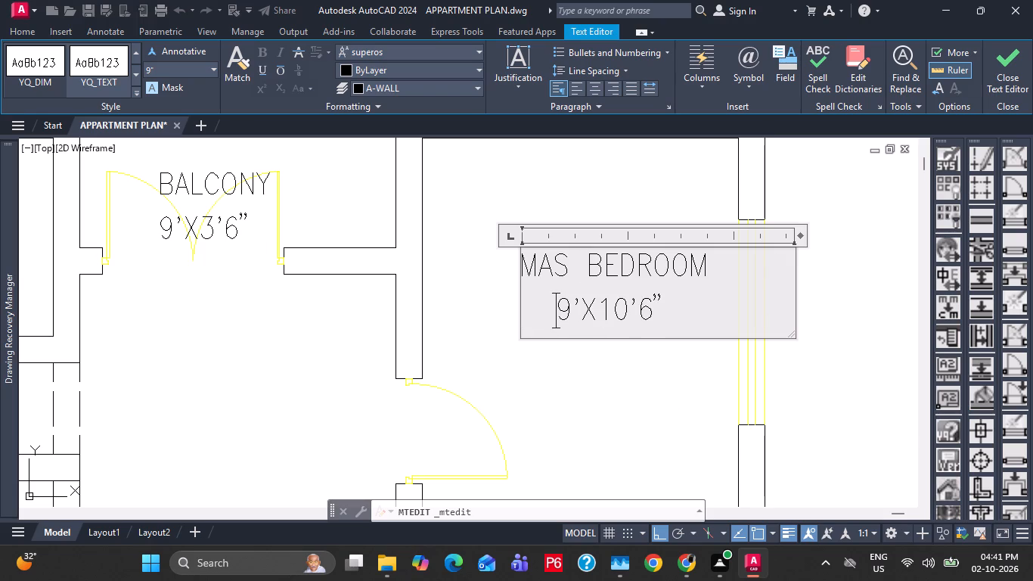
pyautogui.press('space')
pyautogui.press('BackSpace')
pyautogui.click(579, 438)
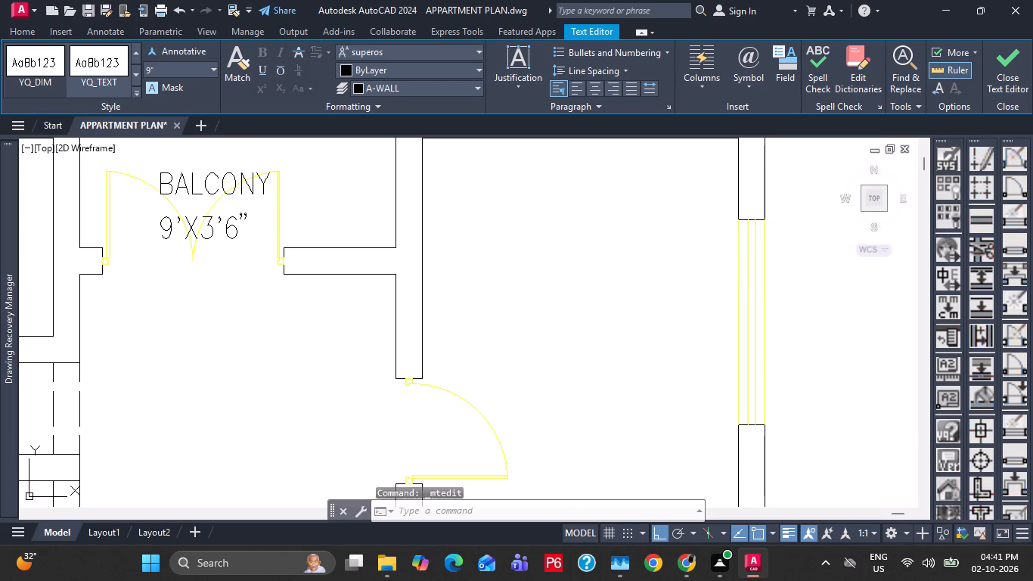
# Move the MAS BEDROOM label straight down into the lower half of its room.
pyautogui.scroll(-1, 590, 337)
pyautogui.click(603, 324)
pyautogui.moveTo(738, 359); pyautogui.dragTo(617, 364, button='middle')
pyautogui.press('m')
pyautogui.press('space')
pyautogui.click(724, 351)
pyautogui.click(700, 406)
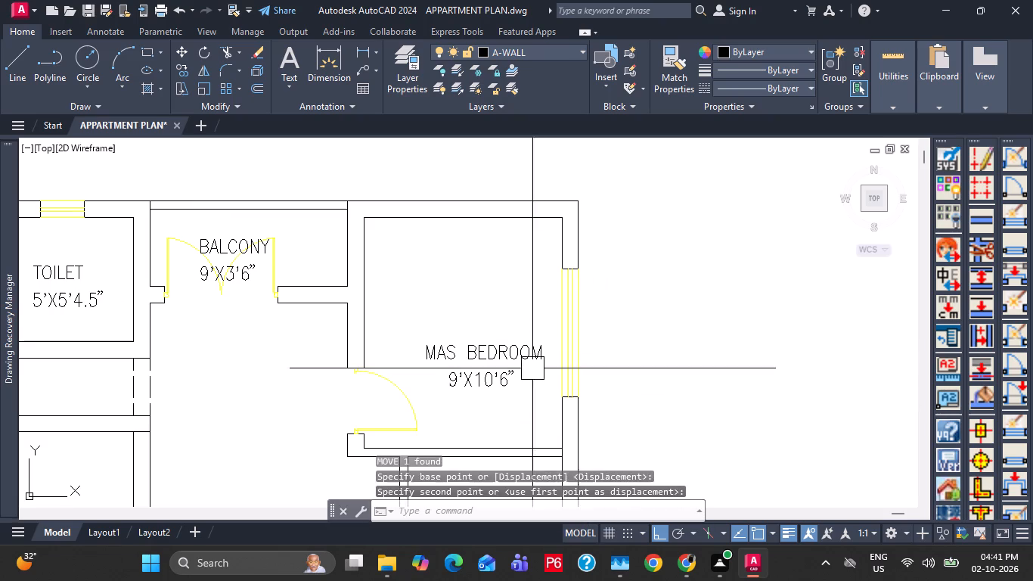
# Move the MAS BEDROOM label about 1' west, away from the window wall, and save the drawing.
pyautogui.click(412, 353)
pyautogui.click(470, 364)
pyautogui.click(457, 380)
pyautogui.write('M')
pyautogui.press('space')
pyautogui.click(749, 388)
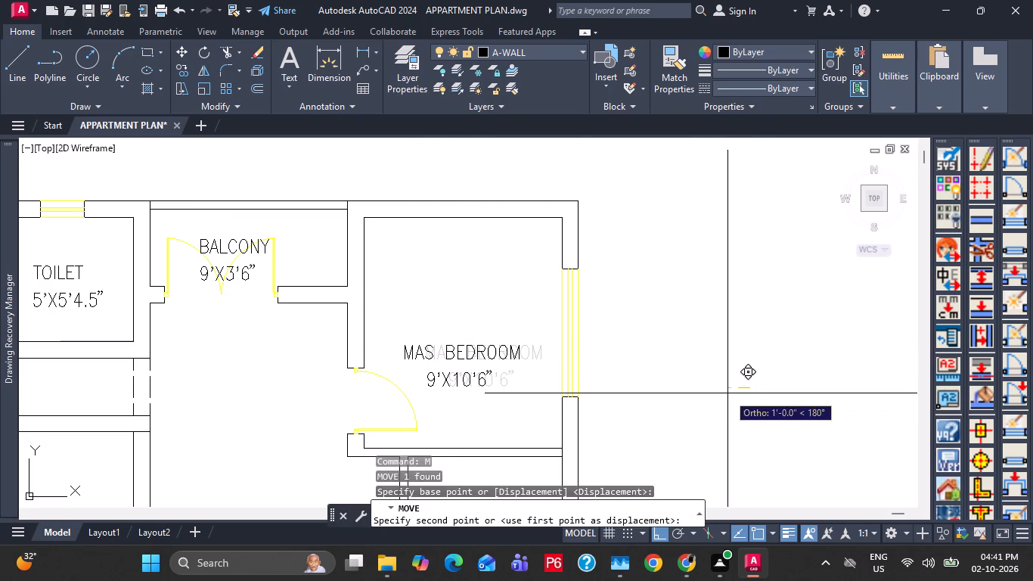
pyautogui.click(728, 393)
pyautogui.press('Escape')
pyautogui.press('Escape')
pyautogui.press('Escape')
pyautogui.hotkey('ctrl', 's')
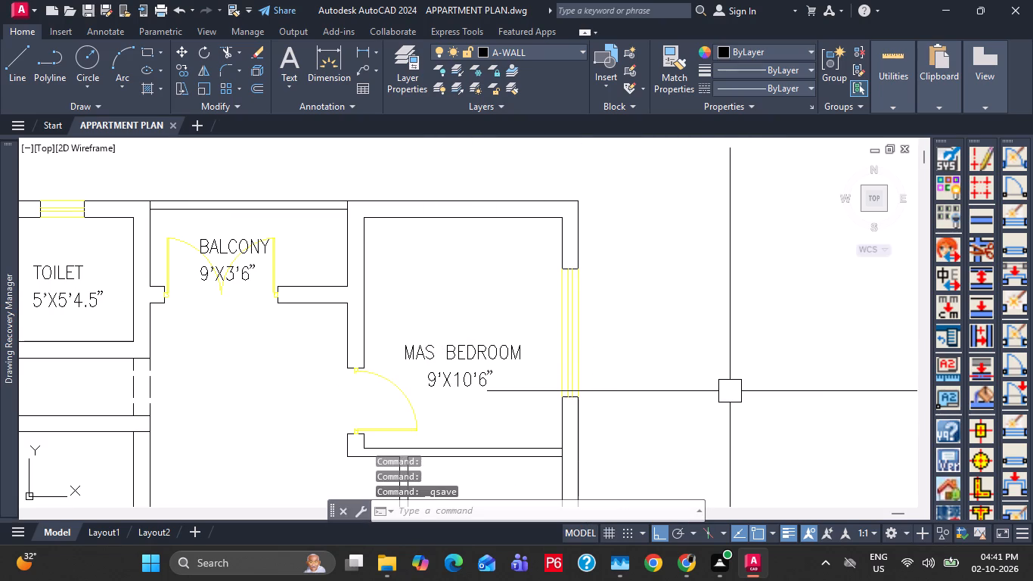
pyautogui.hotkey('ctrl', 's')
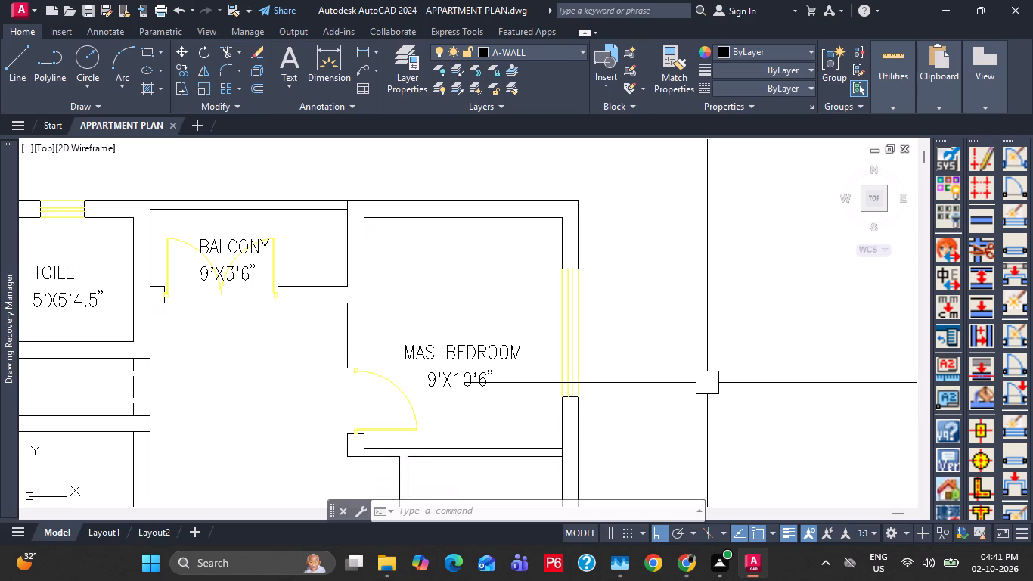
pyautogui.press('Escape')
pyautogui.press('Escape')
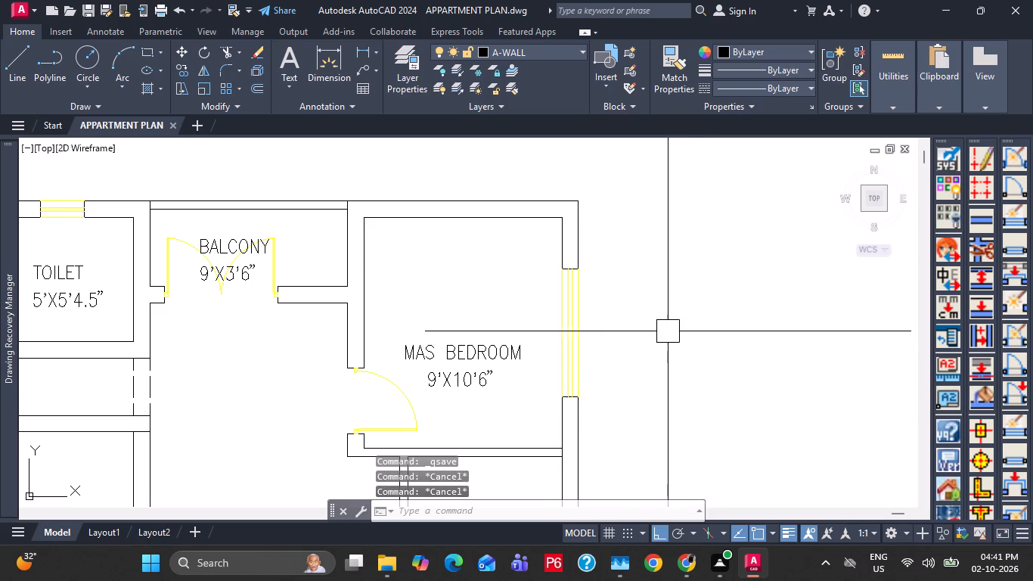
pyautogui.scroll(-2, 666, 329)
pyautogui.hotkey('ctrl', 's')
# Check the names and sizes of the rooms south of the east master bedroom on the reference plan.
pyautogui.moveTo(579, 371); pyautogui.dragTo(596, 312, button='middle')
pyautogui.scroll(2, 598, 295)
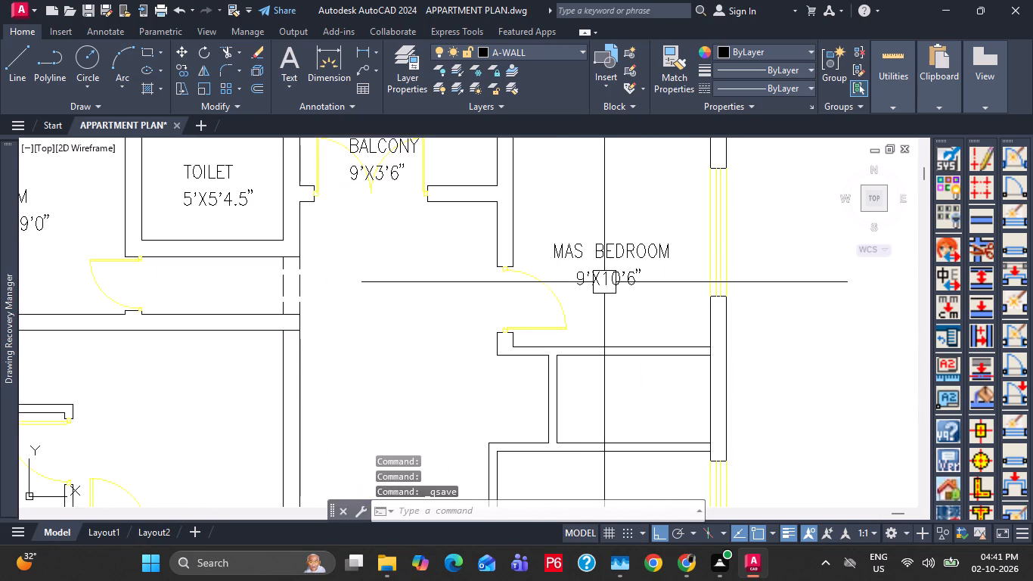
pyautogui.scroll(-3, 609, 297)
pyautogui.moveTo(387, 424); pyautogui.dragTo(429, 254, button='middle')
pyautogui.scroll(3, 405, 315)
pyautogui.scroll(2, 596, 254)
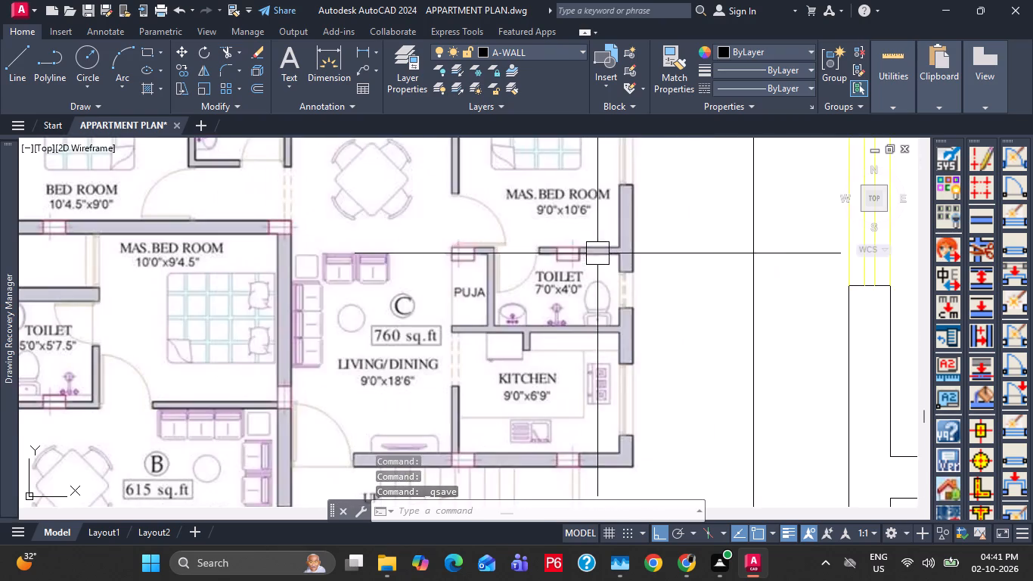
pyautogui.scroll(-4, 487, 270)
pyautogui.moveTo(703, 254); pyautogui.dragTo(365, 410, button='middle')
pyautogui.moveTo(458, 208); pyautogui.dragTo(481, 294, button='middle')
pyautogui.scroll(1, 520, 229)
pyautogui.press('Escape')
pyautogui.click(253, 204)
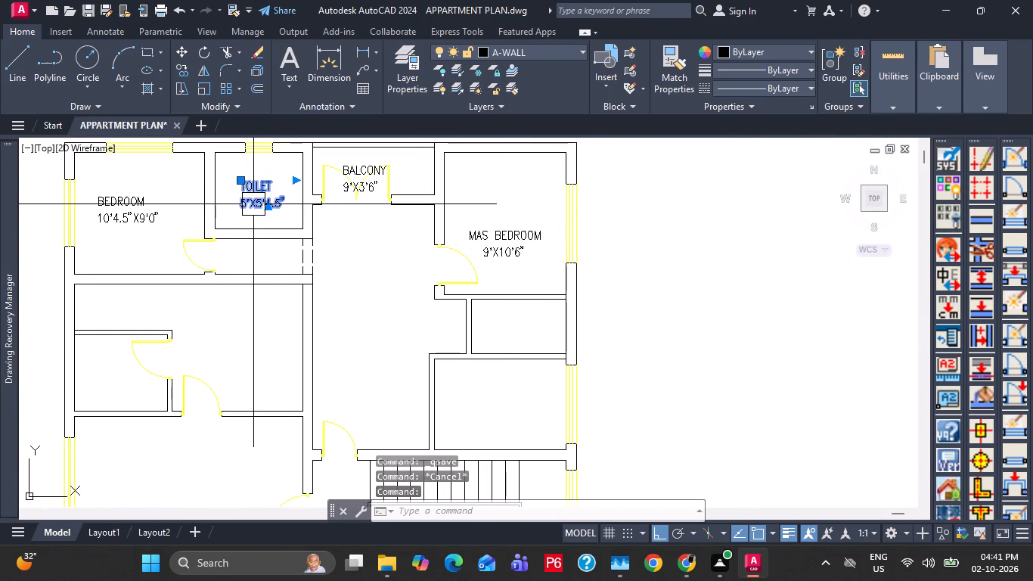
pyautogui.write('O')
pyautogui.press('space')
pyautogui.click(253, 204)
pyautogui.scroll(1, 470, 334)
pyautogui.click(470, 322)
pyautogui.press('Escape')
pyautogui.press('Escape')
# Copy the TOILET label into the small room directly south of the MAS BEDROOM, beside its west wall.
pyautogui.scroll(-1, 489, 319)
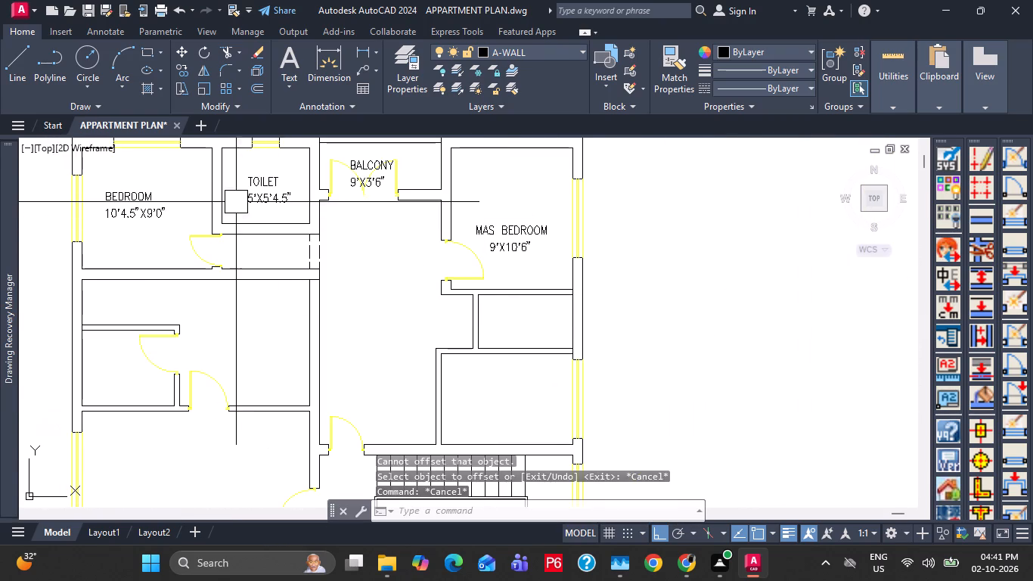
pyautogui.click(255, 204)
pyautogui.write('CO')
pyautogui.press('space')
pyautogui.click(256, 205)
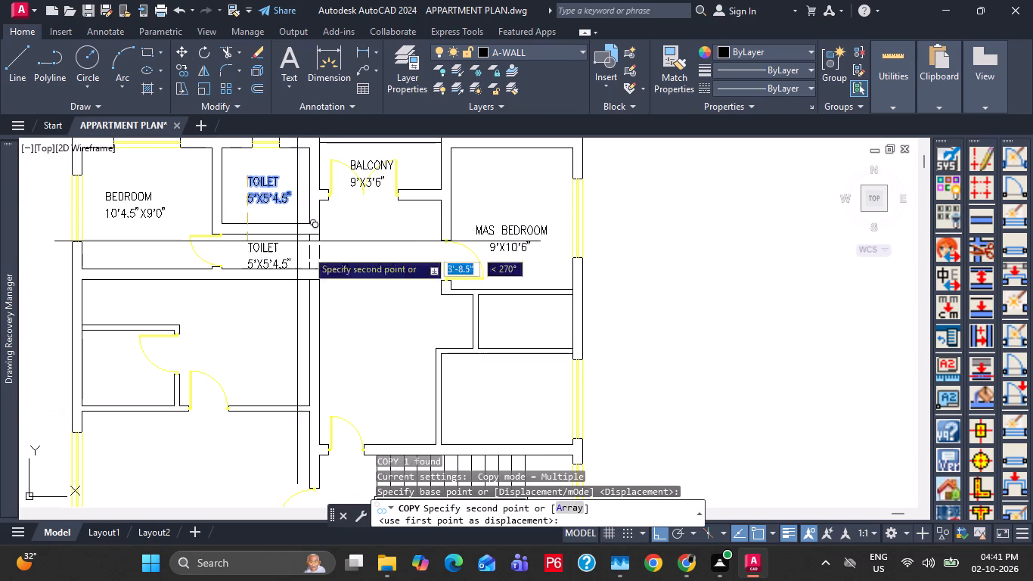
pyautogui.click(480, 321)
pyautogui.press('Escape')
pyautogui.scroll(2, 503, 339)
pyautogui.press('Escape')
# Move the copied TOILET label east and slightly north so it sits inside the small room's walls, and save the drawing.
pyautogui.click(493, 322)
pyautogui.scroll(-1, 495, 317)
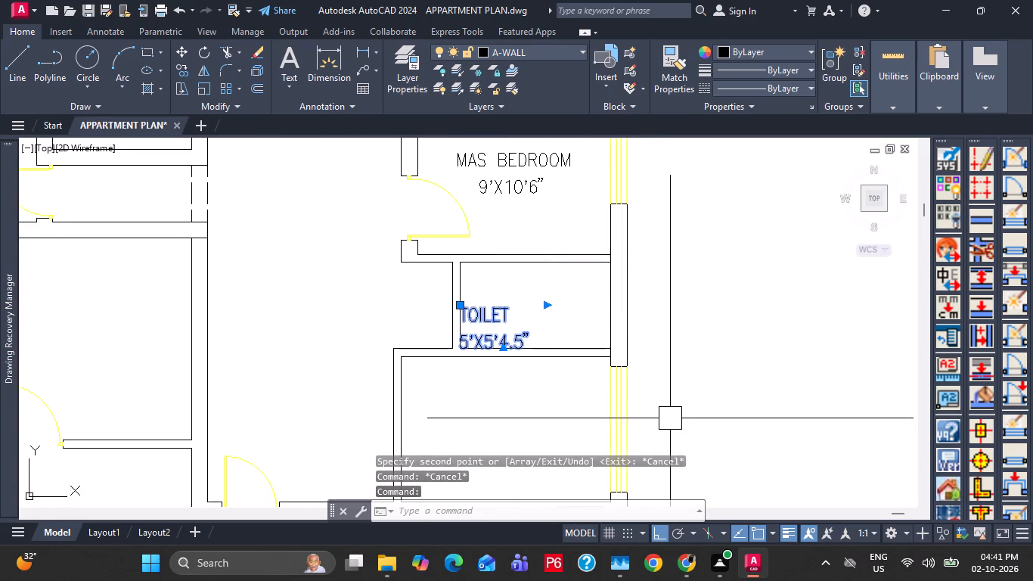
pyautogui.press('m')
pyautogui.press('space')
pyautogui.moveTo(713, 387); pyautogui.dragTo(721, 385)
pyautogui.click(770, 383)
pyautogui.click(535, 339)
pyautogui.press('m')
pyautogui.press('space')
pyautogui.click(715, 409)
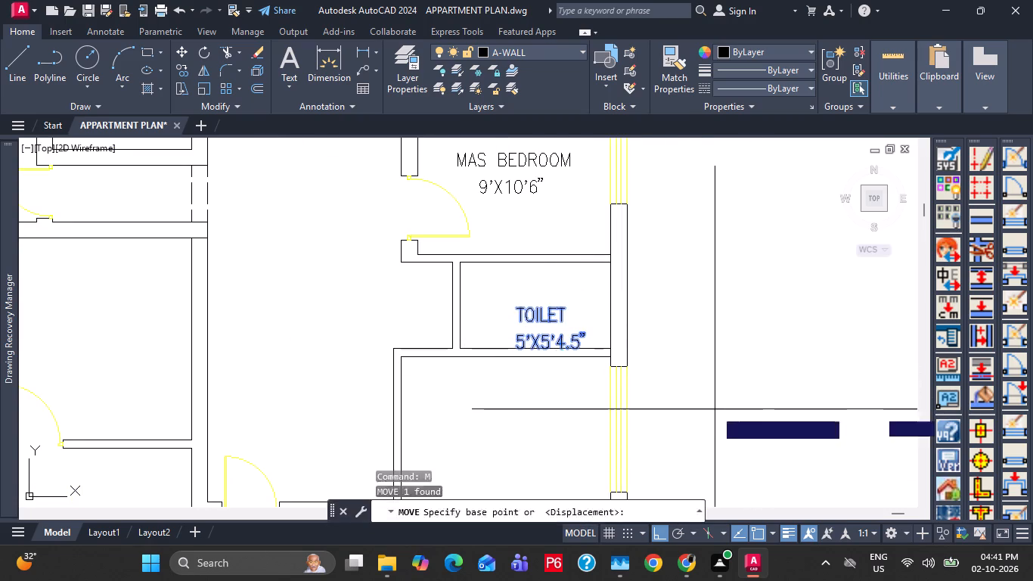
pyautogui.click(713, 389)
pyautogui.scroll(-2, 677, 323)
pyautogui.press('Escape')
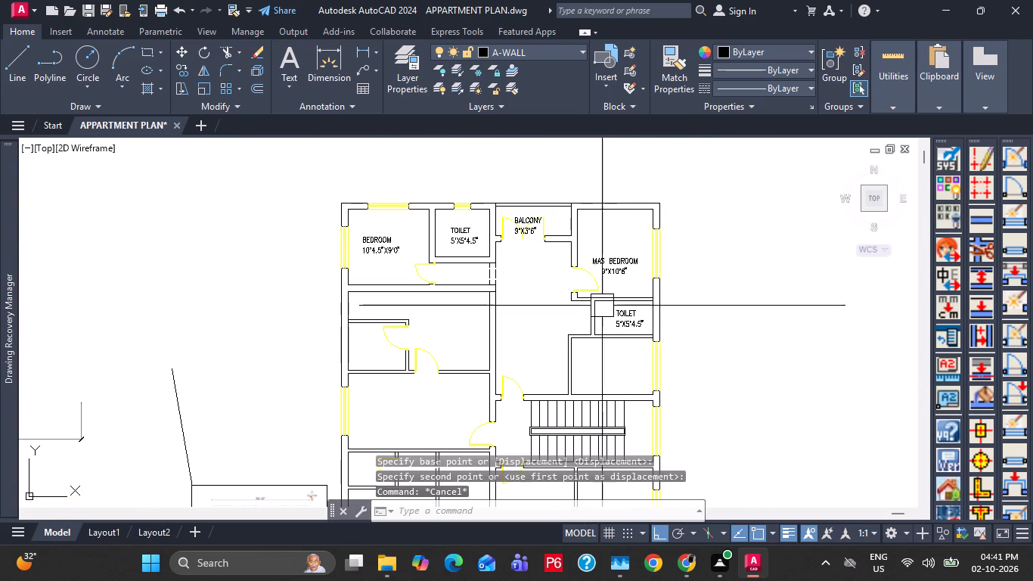
pyautogui.hotkey('ctrl', 's')
# Draw a vertical line across the open west side of the alcove beside the east toilet, between the upper and lower walls.
pyautogui.scroll(2, 554, 306)
pyautogui.press('Escape')
pyautogui.write('L')
pyautogui.press('space')
pyautogui.click(591, 293)
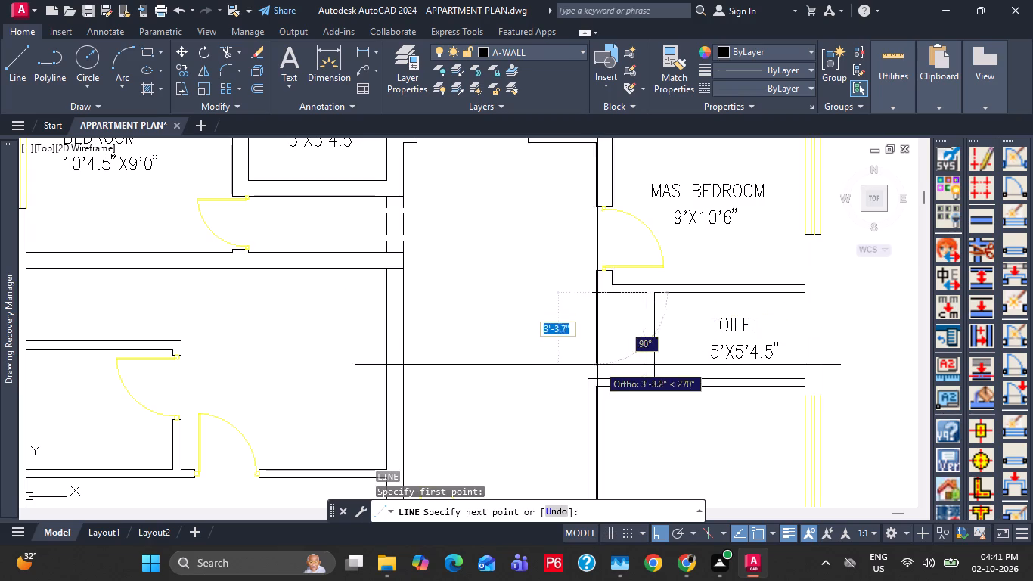
pyautogui.scroll(2, 596, 370)
pyautogui.click(593, 390)
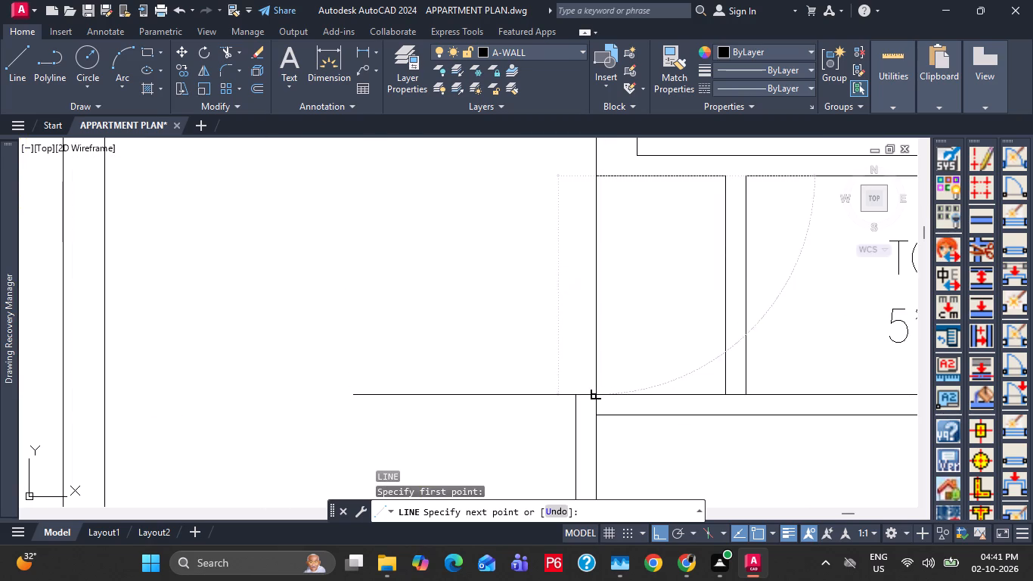
pyautogui.press('Escape')
pyautogui.press('Escape')
# Offset the alcove's new vertical line 4.5" to the east.
pyautogui.moveTo(653, 337); pyautogui.dragTo(597, 362, button='middle')
pyautogui.write('O 4/')
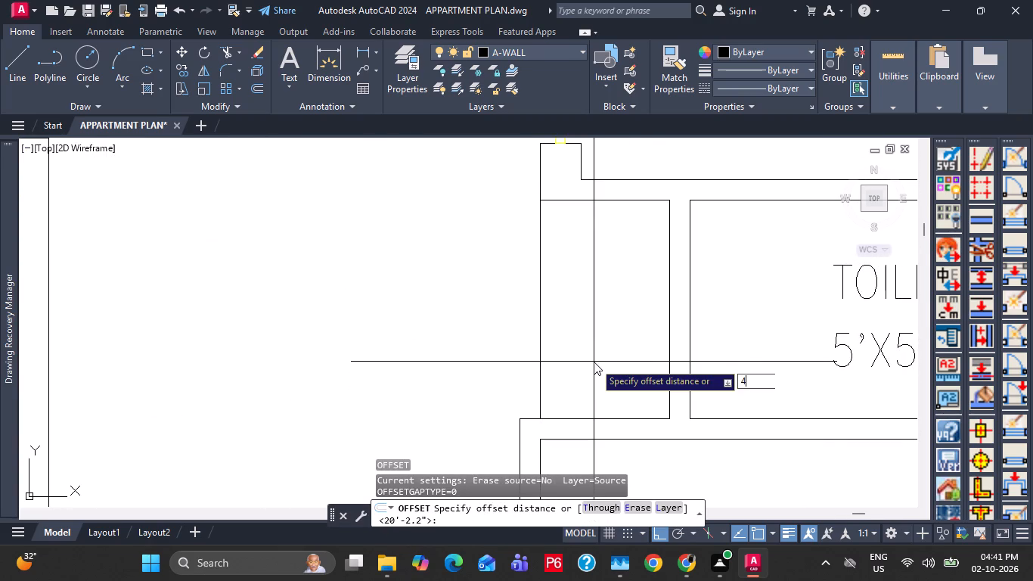
pyautogui.press('Escape')
pyautogui.press('Escape')
pyautogui.write('O')
pyautogui.press('space')
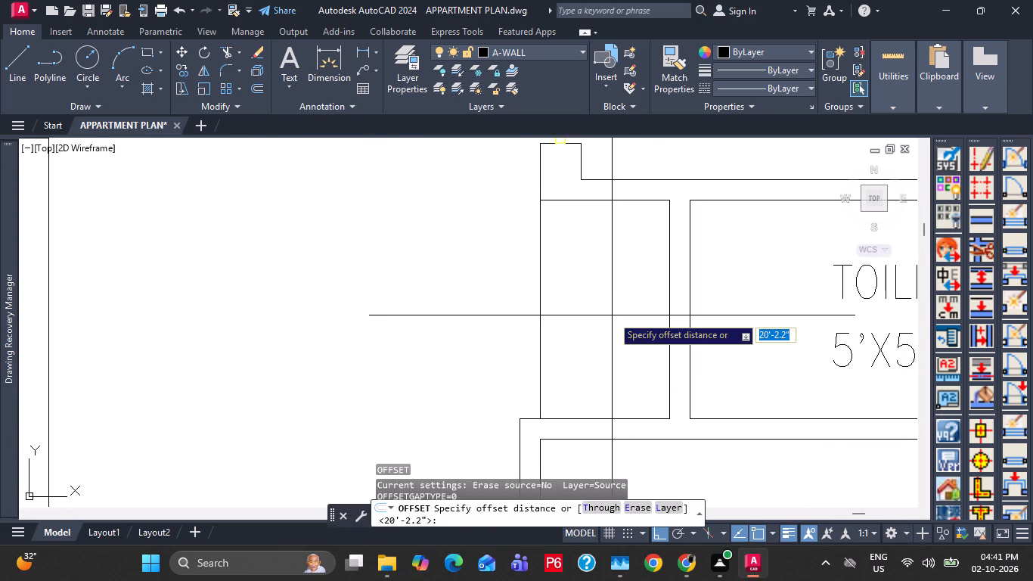
pyautogui.write('4.5"')
pyautogui.press('Return')
pyautogui.click(546, 344)
pyautogui.click(585, 346)
pyautogui.press('Escape')
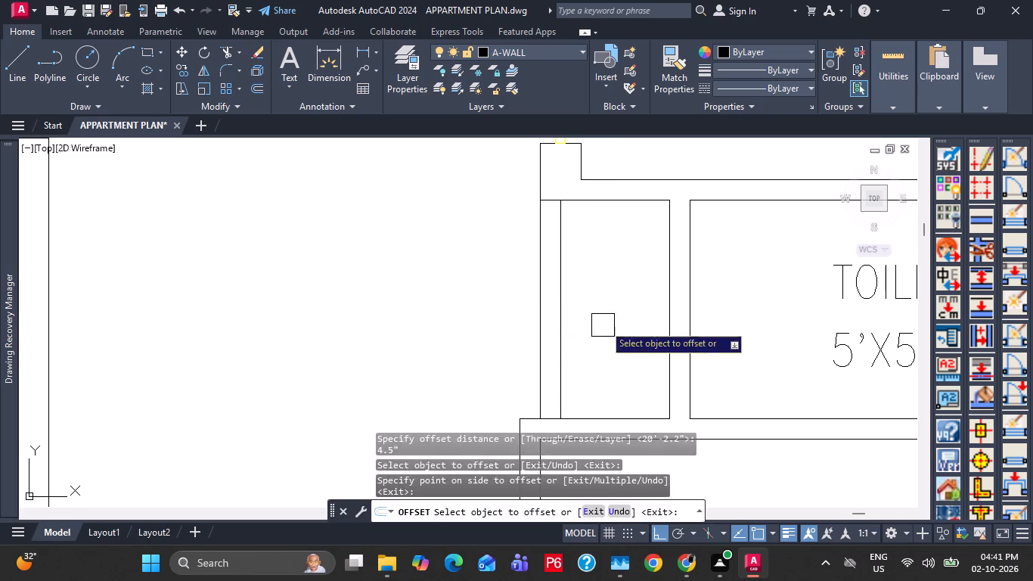
# Change the two vertical lines across the alcove opening to a dashed linetype.
pyautogui.click(603, 323)
pyautogui.click(425, 346)
pyautogui.click(807, 88)
pyautogui.click(793, 138)
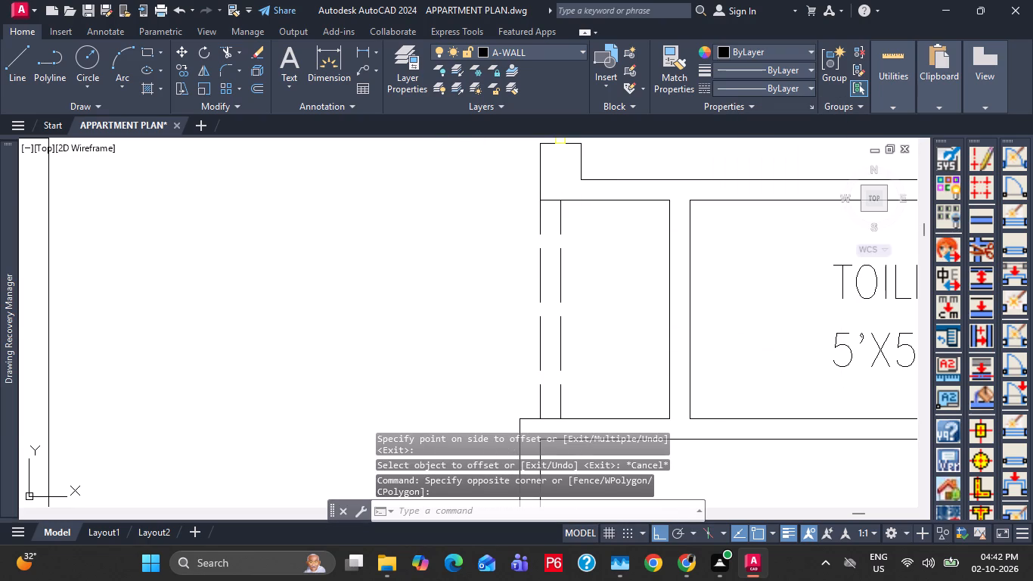
pyautogui.press('Escape')
pyautogui.press('Escape')
# Copy the east TOILET label west into the alcove beside it.
pyautogui.scroll(-2, 593, 282)
pyautogui.click(727, 294)
pyautogui.press('c')
pyautogui.write('O')
pyautogui.press('space')
pyautogui.moveTo(725, 289); pyautogui.dragTo(718, 288)
pyautogui.click(583, 293)
pyautogui.press('Escape')
# Replace the copied label's name and size text in the alcove with PUJA.
pyautogui.scroll(2, 608, 306)
pyautogui.doubleClick(608, 307)
pyautogui.moveTo(719, 374); pyautogui.dragTo(529, 362)
pyautogui.press('BackSpace')
pyautogui.moveTo(687, 298); pyautogui.dragTo(523, 309)
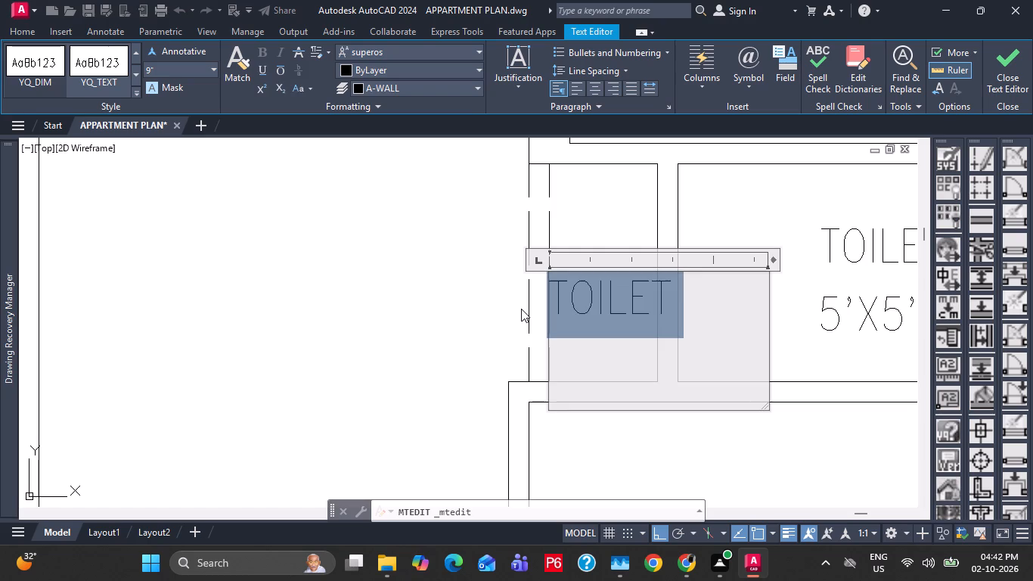
pyautogui.press('p')
pyautogui.write('UJ')
pyautogui.press('a')
pyautogui.click(561, 396)
# Rotate the PUJA label to vertical, reading downward.
pyautogui.click(607, 303)
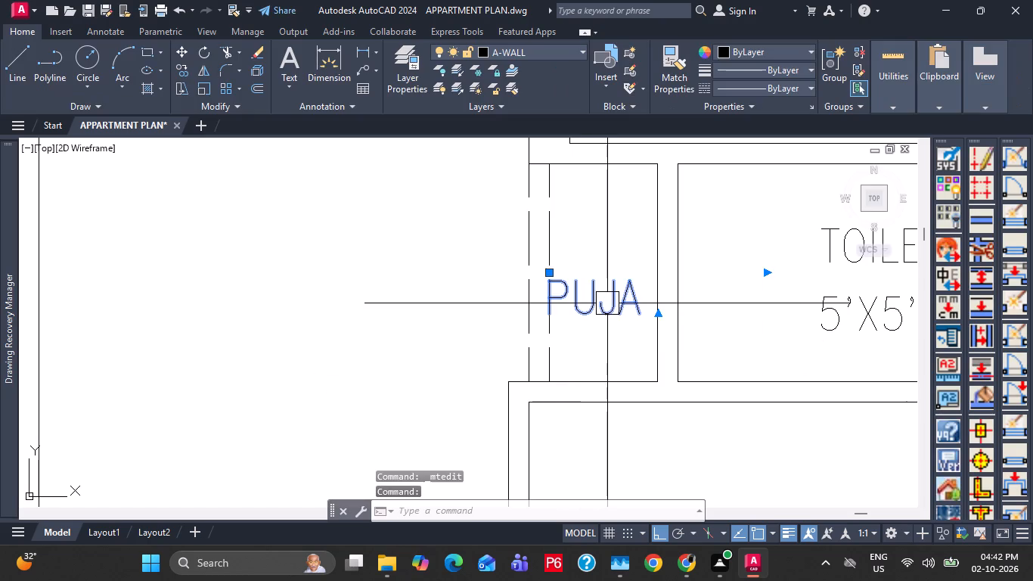
pyautogui.press('r')
pyautogui.write('O')
pyautogui.press('space')
pyautogui.click(610, 302)
pyautogui.click(616, 341)
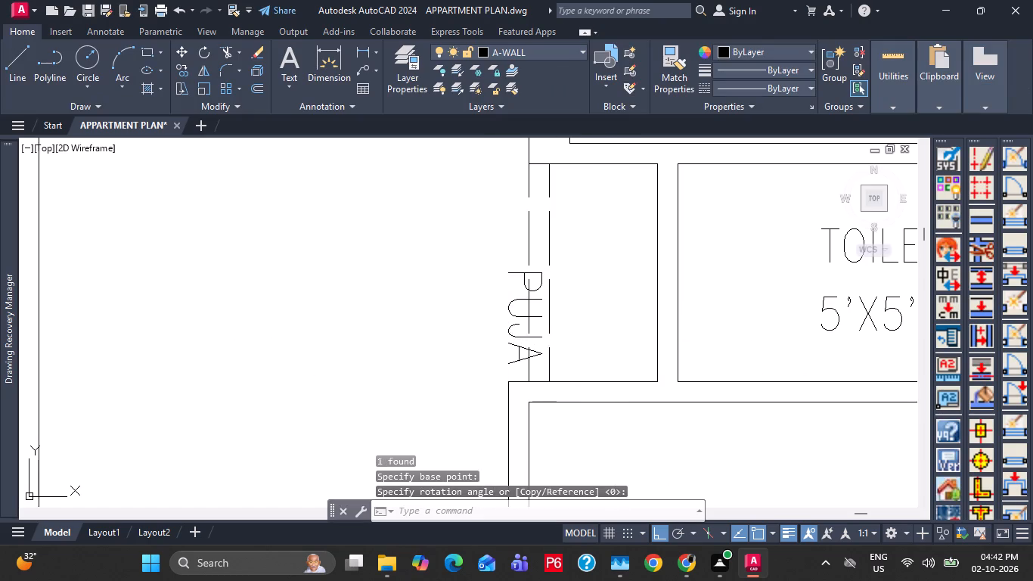
# Move the vertical PUJA label straight north, level with the middle of the alcove.
pyautogui.click(514, 342)
pyautogui.moveTo(617, 340); pyautogui.dragTo(594, 384, button='middle')
pyautogui.press('m')
pyautogui.press('space')
pyautogui.click(584, 379)
pyautogui.click(575, 328)
# Move the PUJA label east off the dashed lines to the middle of the alcove, and save the drawing.
pyautogui.click(498, 315)
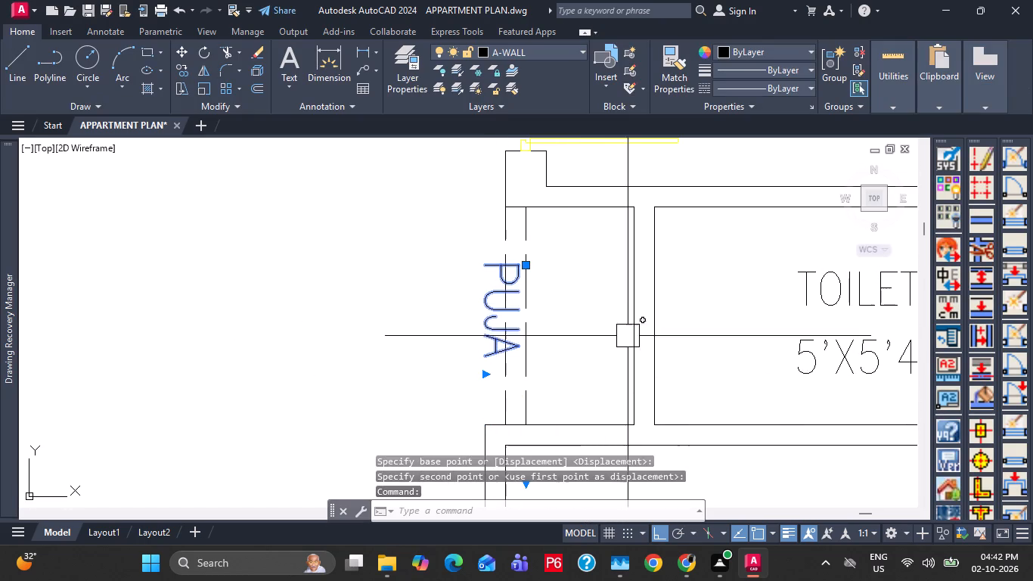
pyautogui.press('m')
pyautogui.press('space')
pyautogui.click(677, 343)
pyautogui.click(775, 340)
pyautogui.click(592, 328)
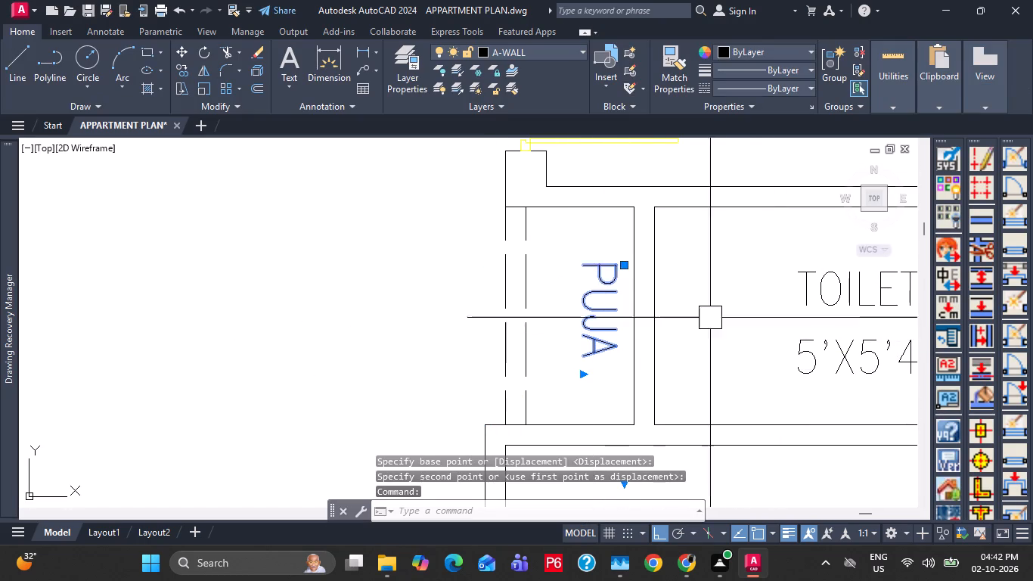
pyautogui.write('M')
pyautogui.press('space')
pyautogui.click(749, 253)
pyautogui.click(736, 252)
pyautogui.scroll(-1, 584, 278)
pyautogui.press('Escape')
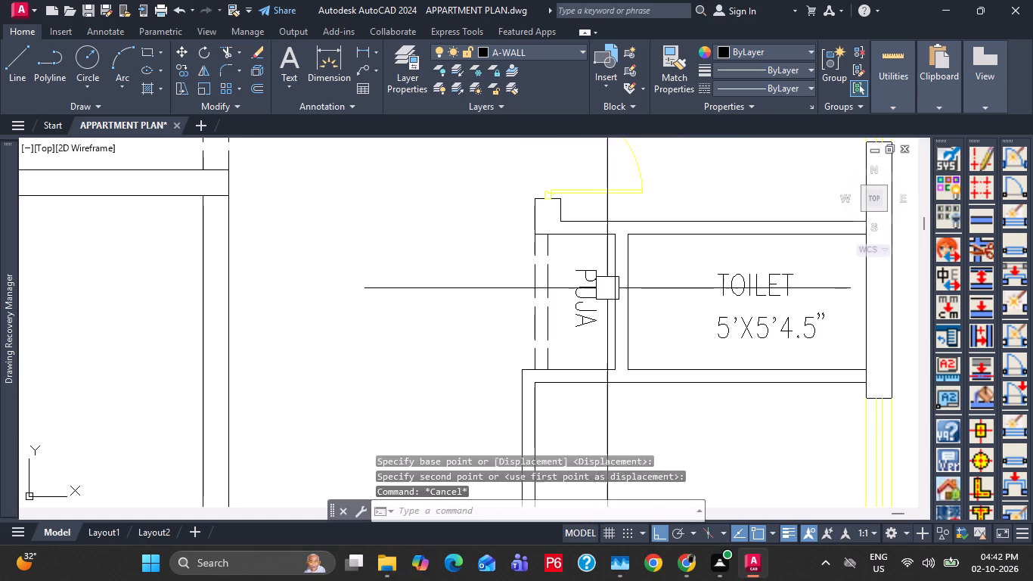
pyautogui.press('Escape')
pyautogui.hotkey('ctrl', 's')
# Check the name and size of the room south of the PUJA and east toilet on the reference plan.
pyautogui.scroll(-2, 622, 294)
pyautogui.moveTo(622, 338); pyautogui.dragTo(647, 320, button='middle')
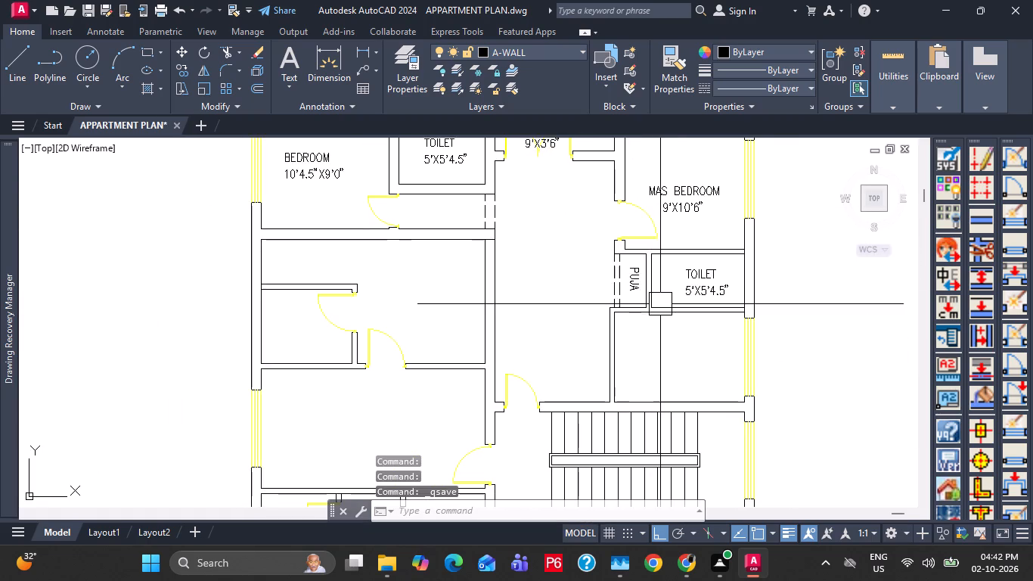
pyautogui.scroll(-2, 659, 304)
pyautogui.moveTo(535, 254); pyautogui.dragTo(553, 228, button='middle')
pyautogui.scroll(3, 478, 429)
pyautogui.scroll(1, 541, 377)
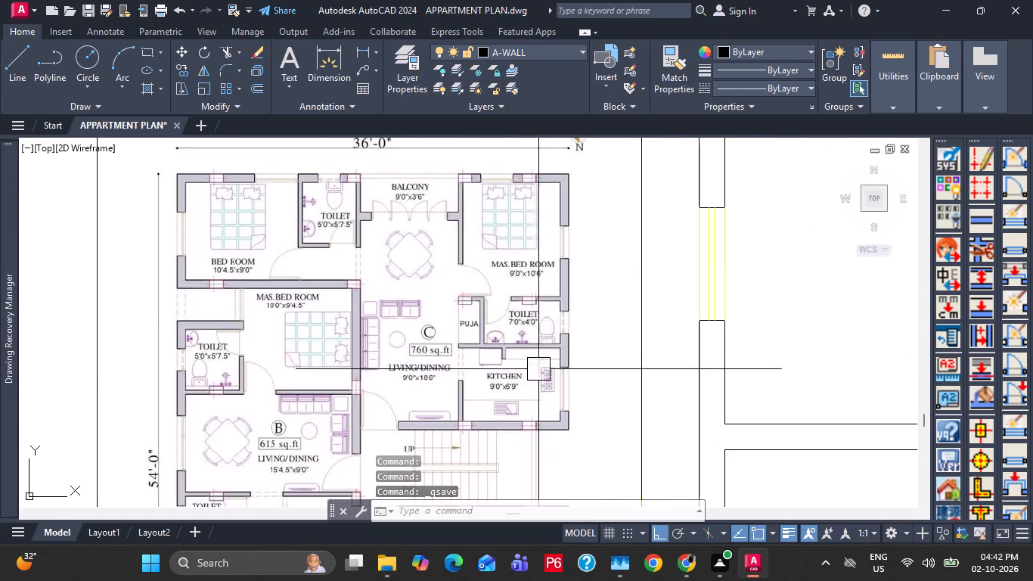
pyautogui.scroll(-3, 502, 349)
pyautogui.moveTo(712, 296); pyautogui.dragTo(586, 349, button='middle')
pyautogui.moveTo(672, 282); pyautogui.dragTo(628, 361, button='middle')
pyautogui.scroll(2, 669, 282)
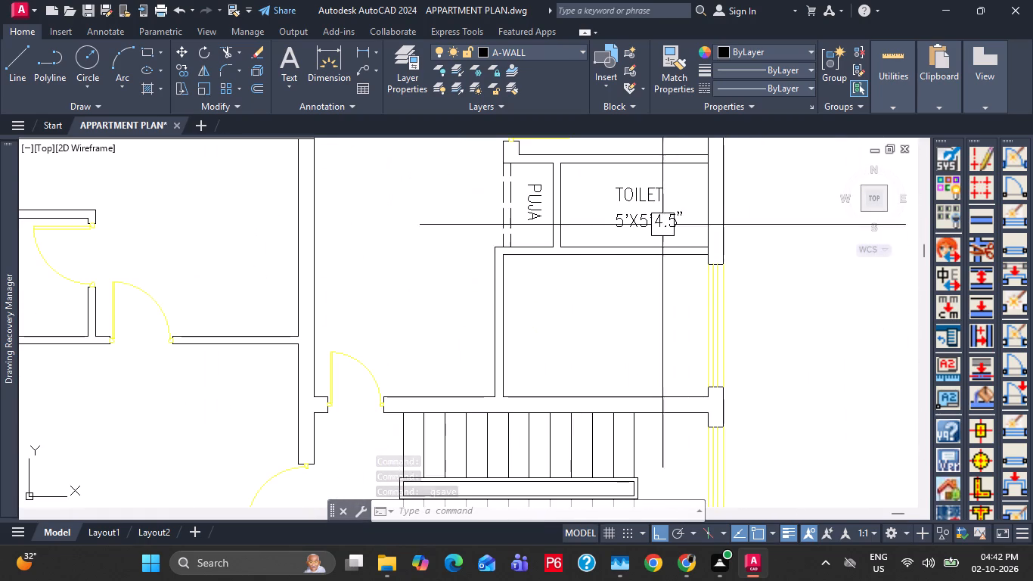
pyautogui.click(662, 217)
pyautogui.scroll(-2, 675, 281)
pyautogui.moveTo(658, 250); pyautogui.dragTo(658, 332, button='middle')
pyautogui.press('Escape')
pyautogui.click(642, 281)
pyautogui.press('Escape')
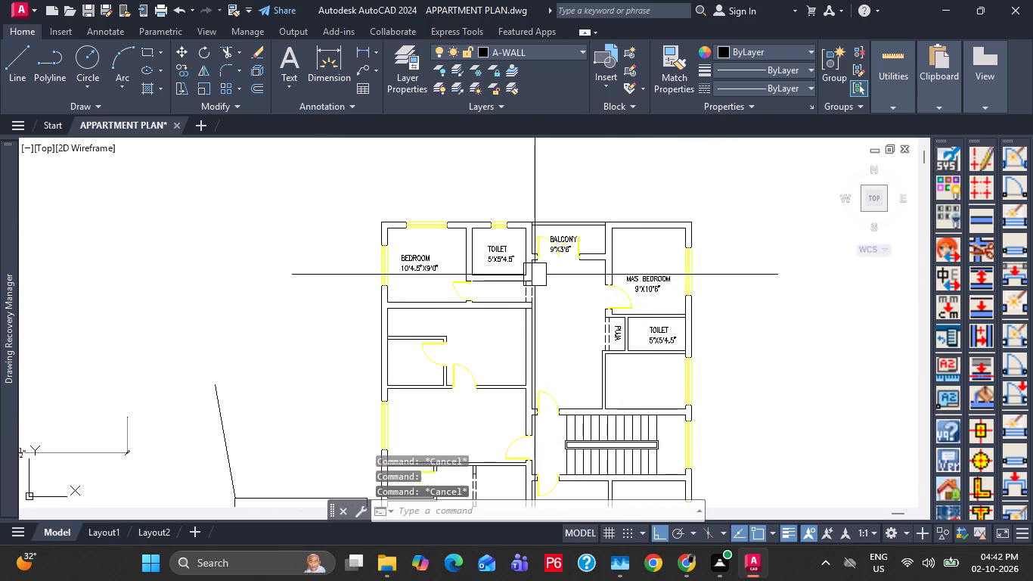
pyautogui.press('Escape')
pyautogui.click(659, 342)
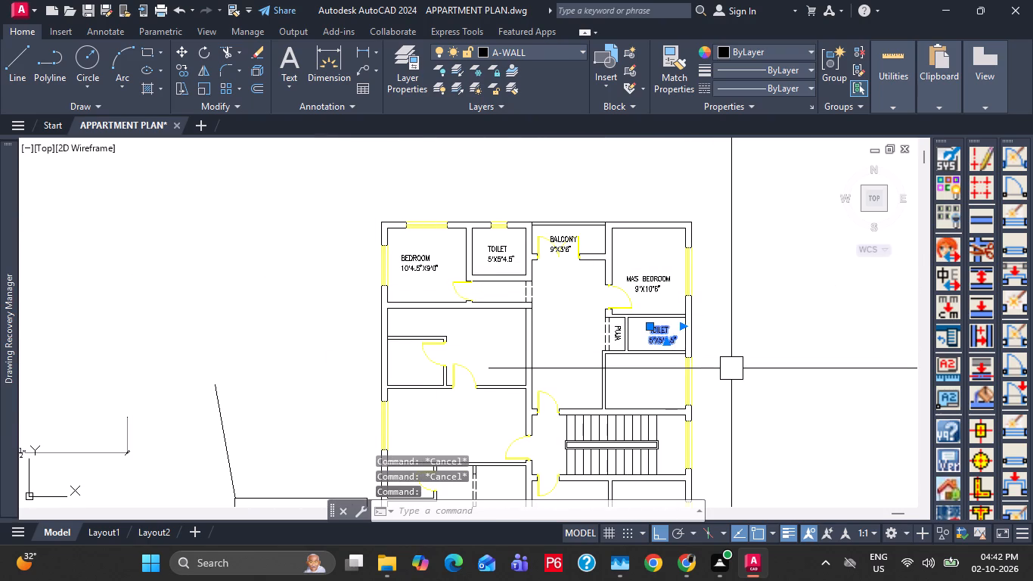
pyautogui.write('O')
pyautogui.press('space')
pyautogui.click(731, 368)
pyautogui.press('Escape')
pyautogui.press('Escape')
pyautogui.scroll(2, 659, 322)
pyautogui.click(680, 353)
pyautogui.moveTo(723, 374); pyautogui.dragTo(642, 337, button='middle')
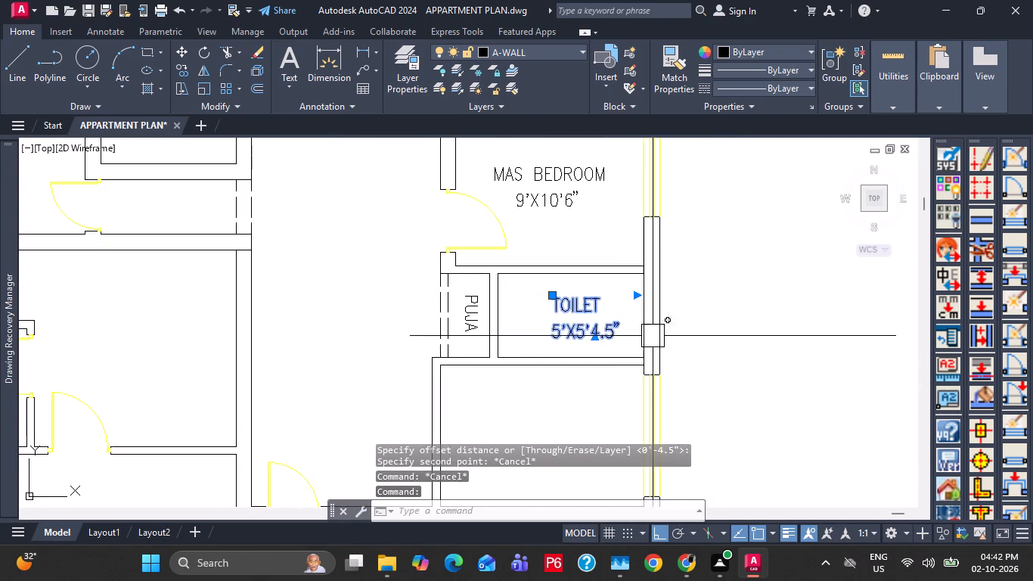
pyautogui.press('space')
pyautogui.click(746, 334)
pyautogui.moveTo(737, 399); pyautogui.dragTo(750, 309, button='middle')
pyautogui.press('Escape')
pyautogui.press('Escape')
# Copy the east TOILET label straight south into the room below it.
pyautogui.click(571, 224)
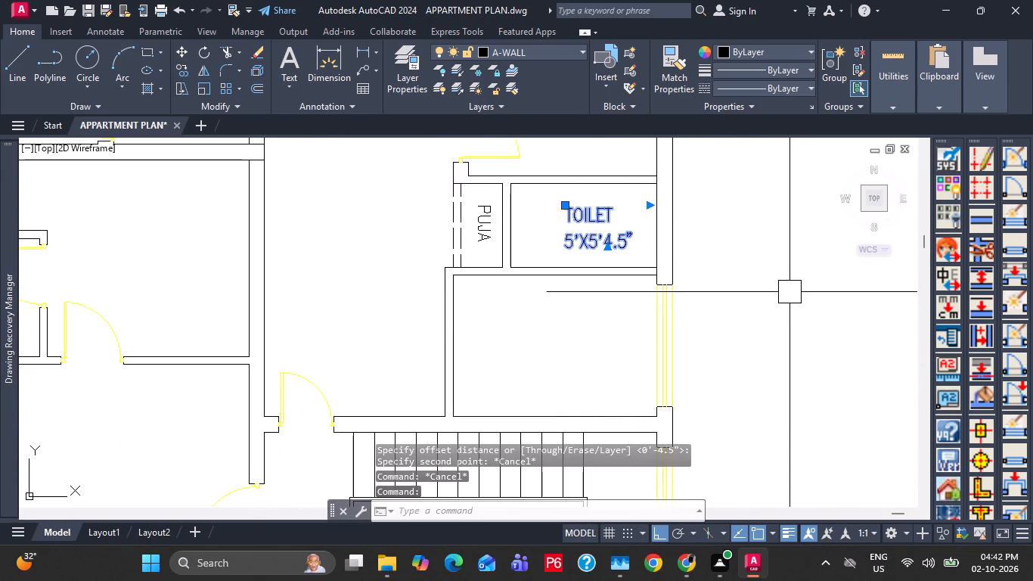
pyautogui.press('c')
pyautogui.press('o')
pyautogui.press('space')
pyautogui.click(781, 295)
pyautogui.click(758, 418)
pyautogui.press('Escape')
pyautogui.press('Escape')
# Replace the copied label's text in the room south of the east toilet with KITCHEN.
pyautogui.scroll(1, 572, 357)
pyautogui.doubleClick(608, 362)
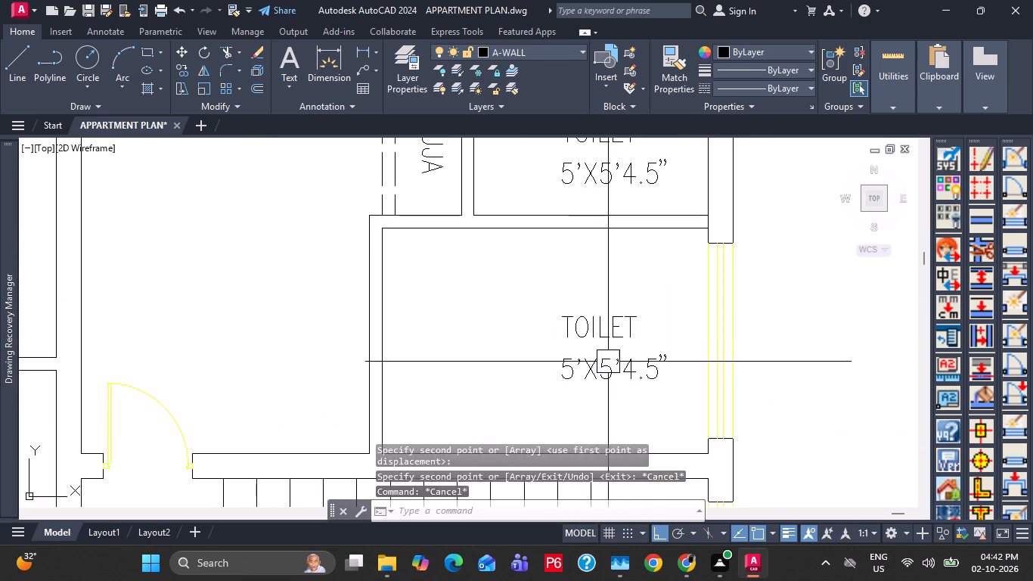
pyautogui.moveTo(663, 362); pyautogui.dragTo(554, 330)
pyautogui.write('KI')
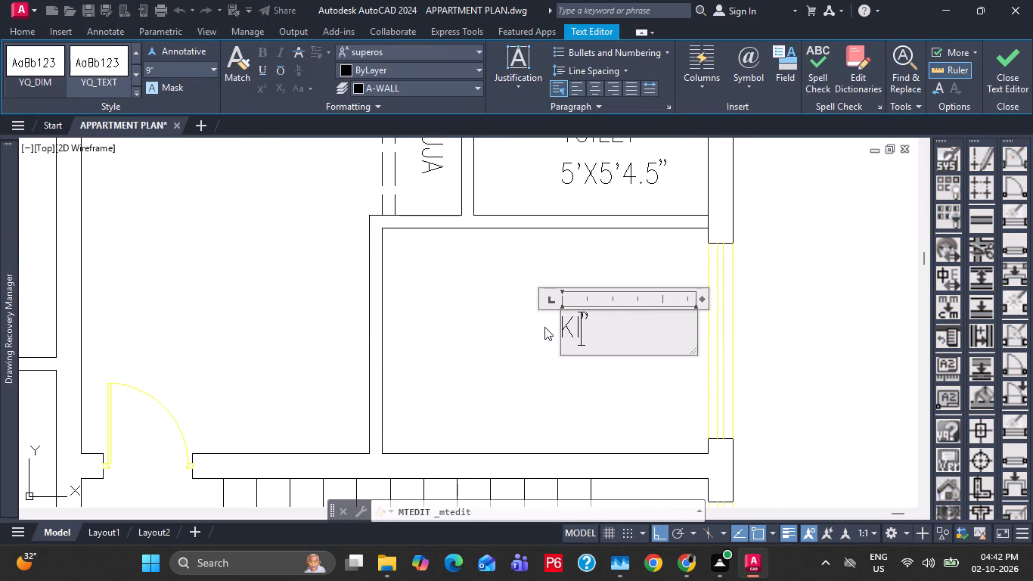
pyautogui.write('TCHEB')
pyautogui.press('BackSpace')
pyautogui.click(660, 322)
pyautogui.press('BackSpace')
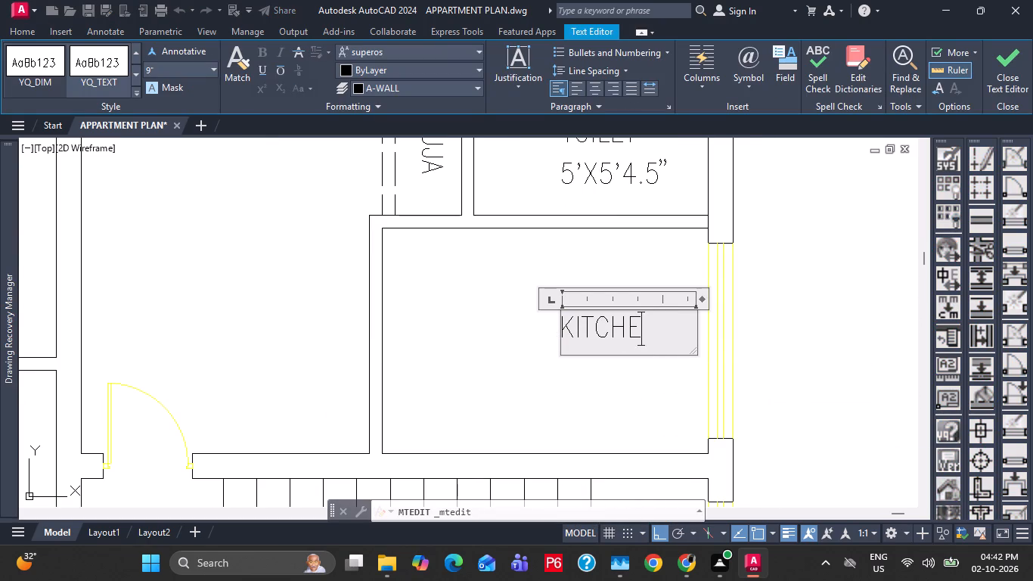
pyautogui.press('n')
pyautogui.click(647, 399)
# Check the kitchen's dimensions on the reference plan.
pyautogui.scroll(-2, 581, 287)
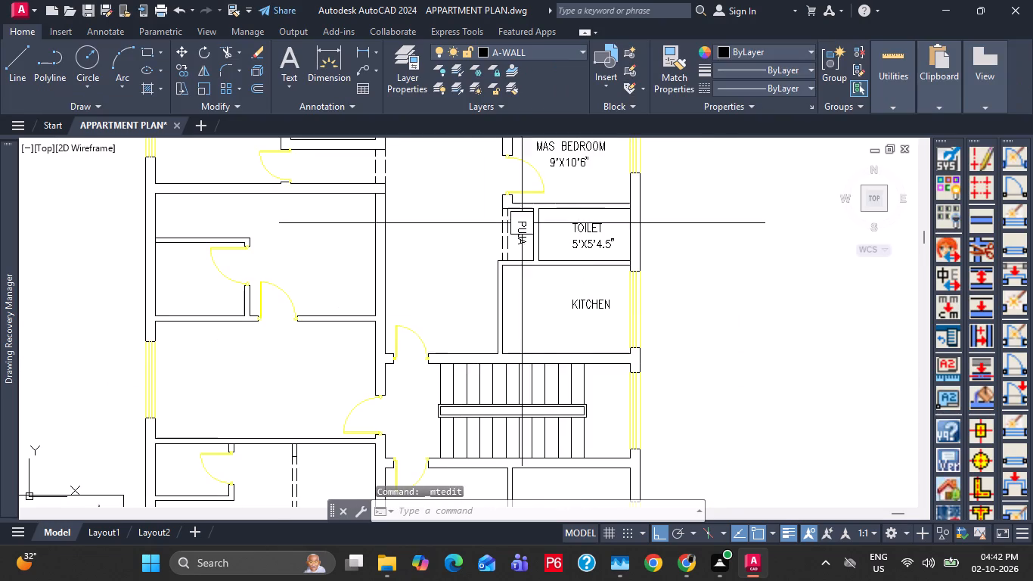
pyautogui.scroll(-2, 526, 219)
pyautogui.moveTo(318, 348); pyautogui.dragTo(329, 348, button='middle')
pyautogui.scroll(3, 335, 377)
pyautogui.scroll(2, 452, 386)
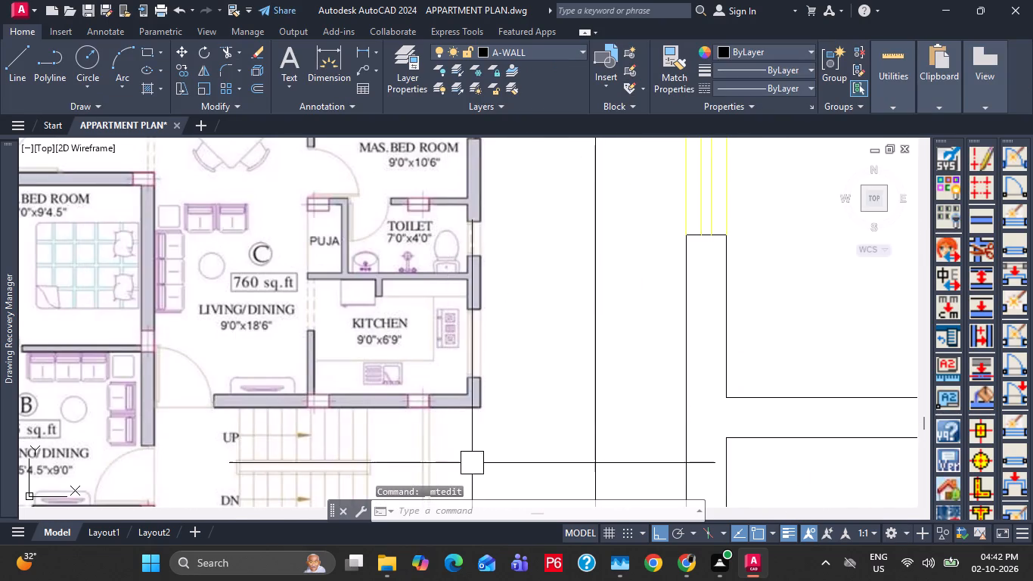
pyautogui.scroll(-3, 418, 342)
pyautogui.moveTo(633, 292); pyautogui.dragTo(519, 451, button='middle')
pyautogui.moveTo(652, 318); pyautogui.dragTo(319, 446, button='middle')
pyautogui.scroll(2, 545, 320)
# Add a second line reading 9'X6'9" to the KITCHEN label.
pyautogui.click(357, 390)
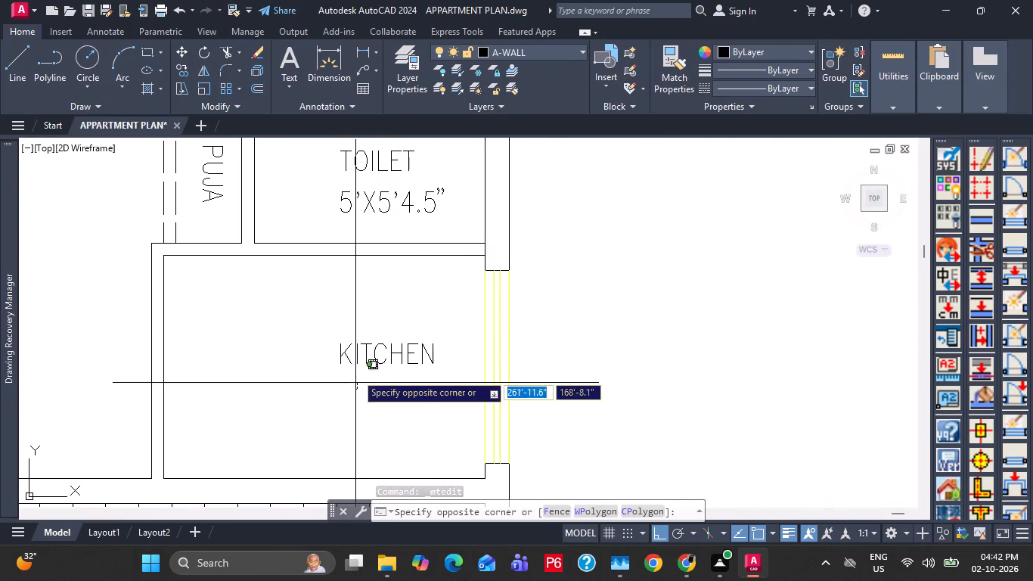
pyautogui.click(364, 347)
pyautogui.doubleClick(397, 356)
pyautogui.doubleClick(431, 356)
pyautogui.scroll(1, 431, 356)
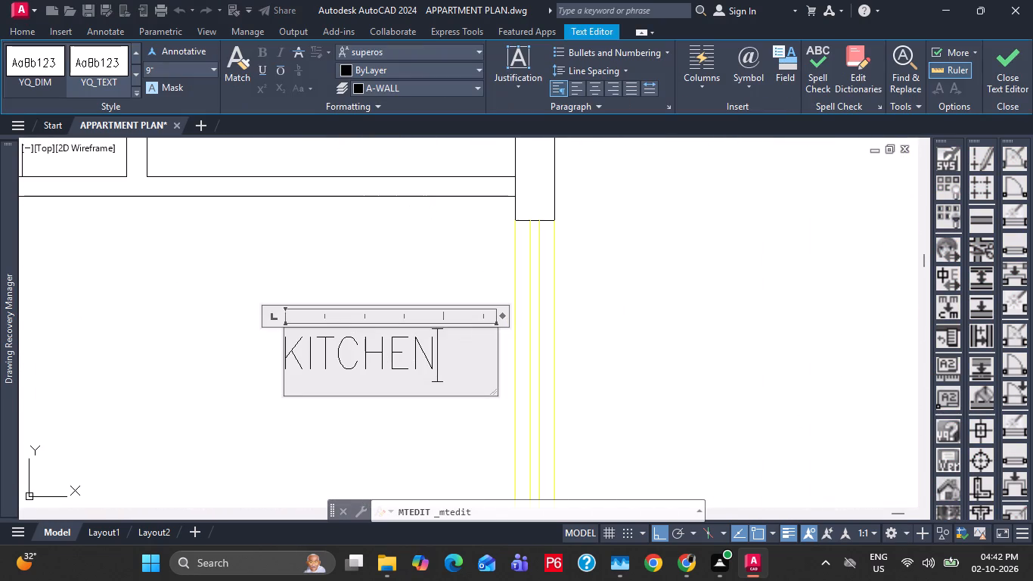
pyautogui.click(431, 356)
pyautogui.press('Return')
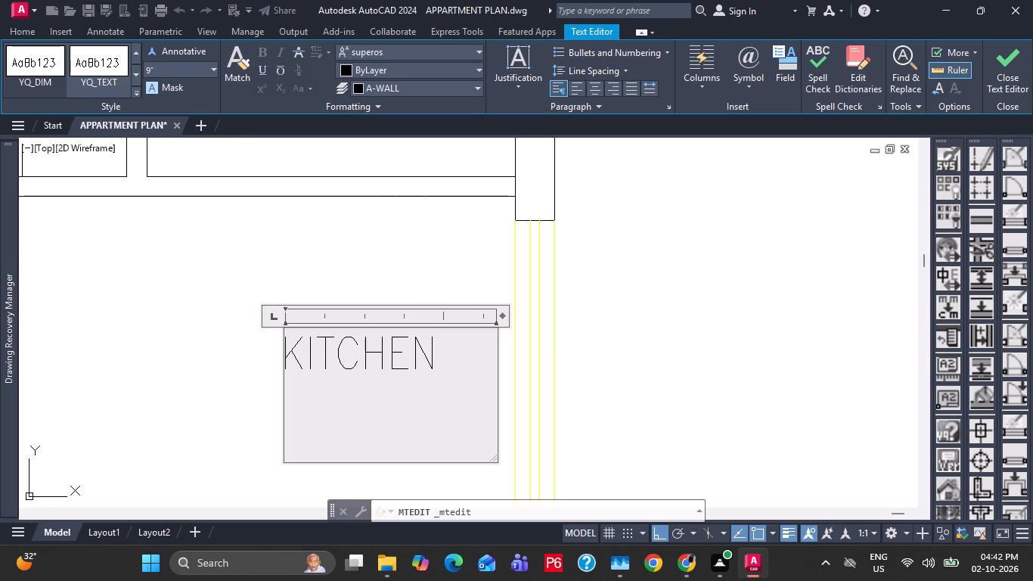
pyautogui.write("9'")
pyautogui.write('X6')
pyautogui.write('\'9"')
pyautogui.click(619, 323)
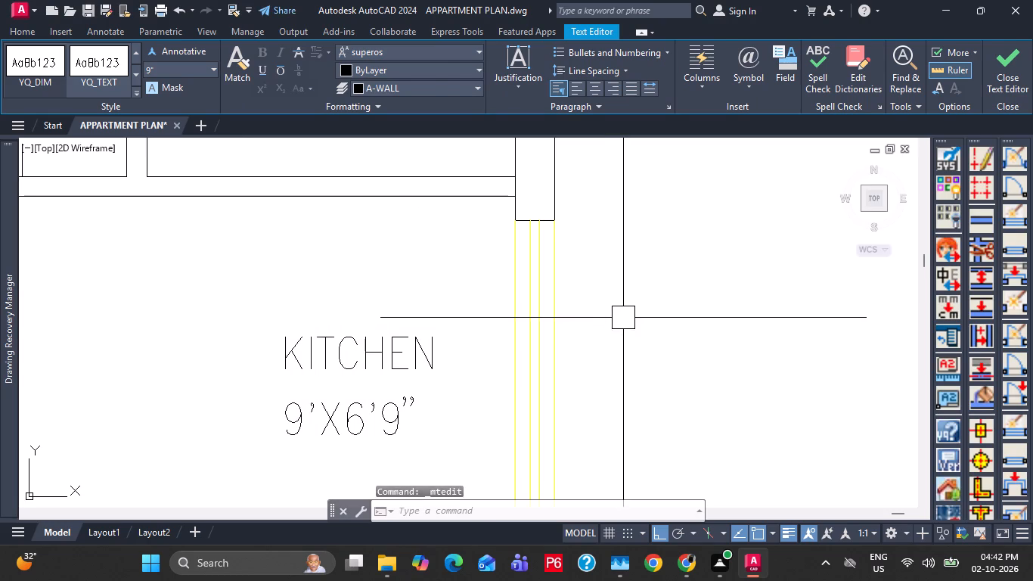
# Move the KITCHEN label slightly west so it sits nearer the middle of the room, and save the drawing.
pyautogui.scroll(-3, 535, 306)
pyautogui.click(479, 315)
pyautogui.press('m')
pyautogui.press('space')
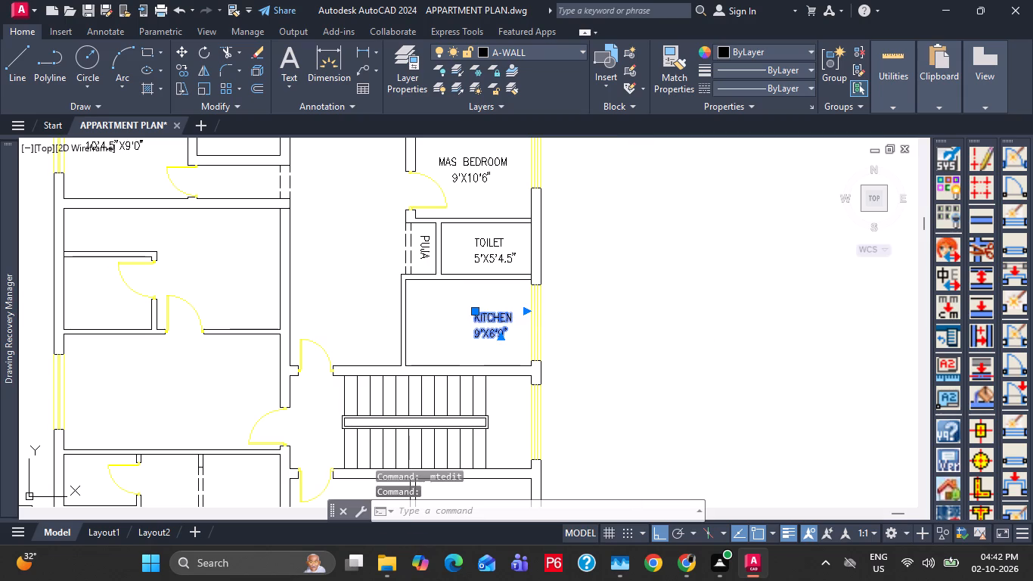
pyautogui.click(651, 316)
pyautogui.click(625, 327)
pyautogui.press('Escape')
pyautogui.press('Escape')
pyautogui.hotkey('ctrl', 's')
# Extend the inner line of the kitchen's north wall west to the outer face of its west wall.
pyautogui.moveTo(353, 335); pyautogui.dragTo(492, 267, button='middle')
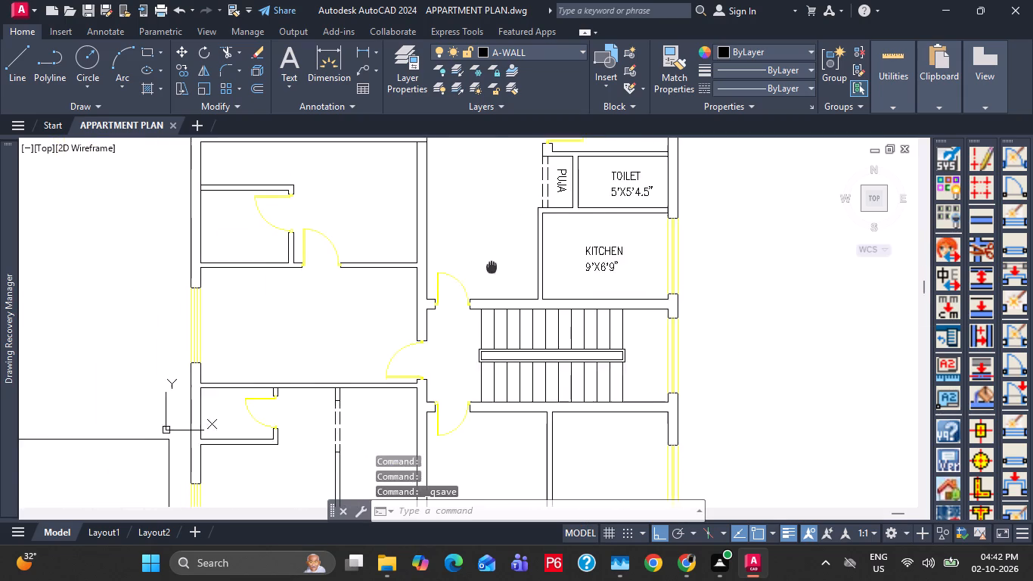
pyautogui.scroll(-2, 497, 266)
pyautogui.scroll(5, 361, 382)
pyautogui.scroll(-4, 370, 325)
pyautogui.moveTo(642, 241); pyautogui.dragTo(597, 323, button='middle')
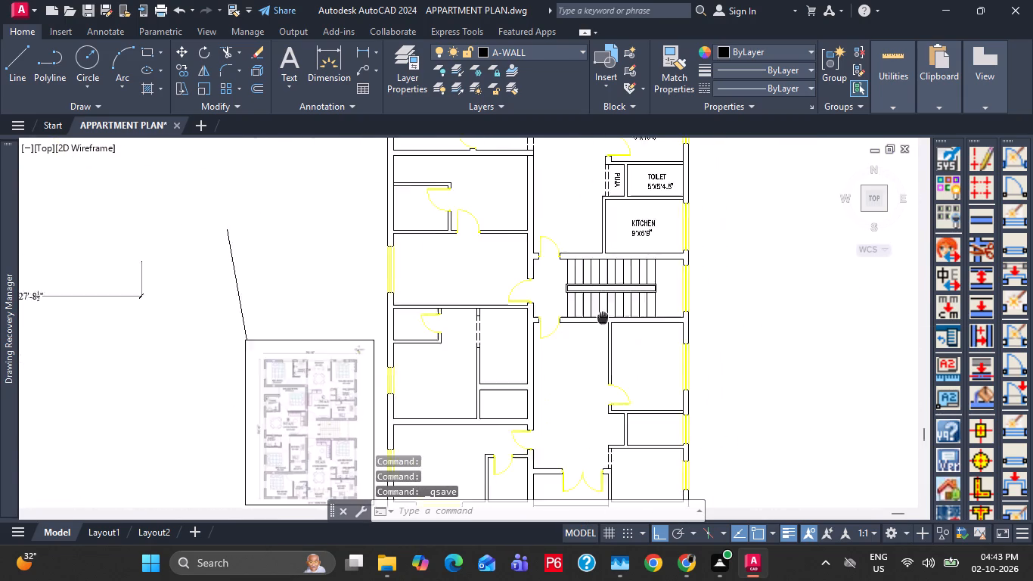
pyautogui.moveTo(597, 323); pyautogui.dragTo(595, 326, button='middle')
pyautogui.scroll(2, 604, 351)
pyautogui.moveTo(650, 308); pyautogui.dragTo(625, 440, button='middle')
pyautogui.moveTo(594, 238); pyautogui.dragTo(575, 421, button='middle')
pyautogui.scroll(1, 592, 332)
pyautogui.scroll(1, 502, 292)
pyautogui.press('Escape')
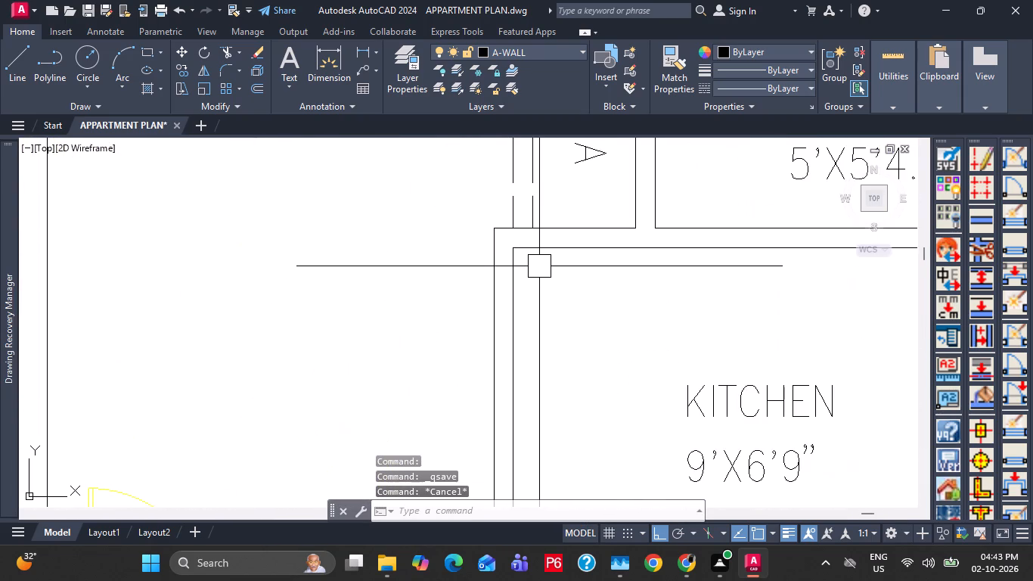
pyautogui.write('EX')
pyautogui.press('space')
pyautogui.click(564, 249)
pyautogui.press('Escape')
pyautogui.press('Escape')
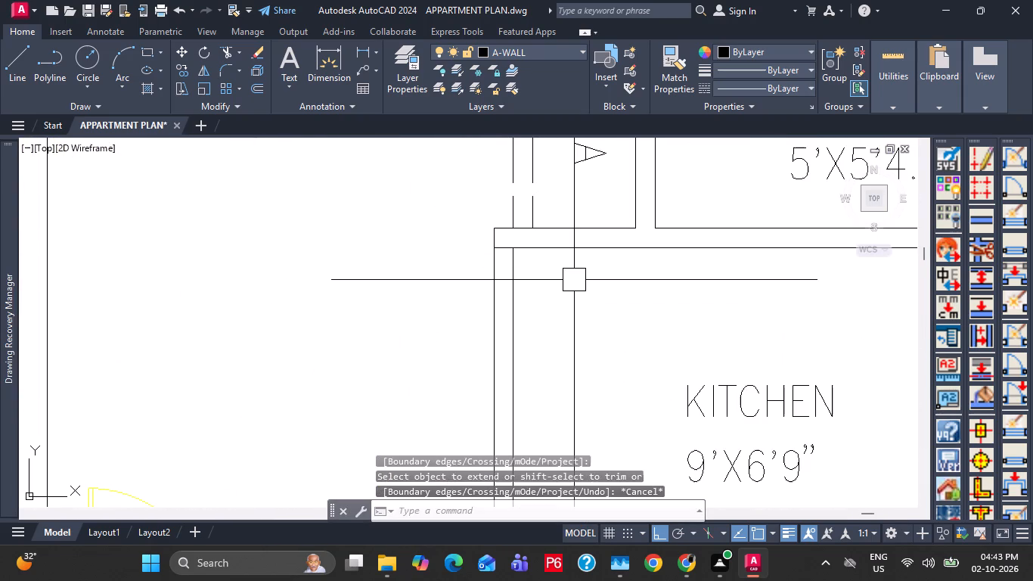
# Offset the extended line 3' south and trim both faces of the kitchen's west wall between the lines to cut an opening.
pyautogui.write('O')
pyautogui.press('space')
pyautogui.write("3'")
pyautogui.press('Return')
pyautogui.click(589, 247)
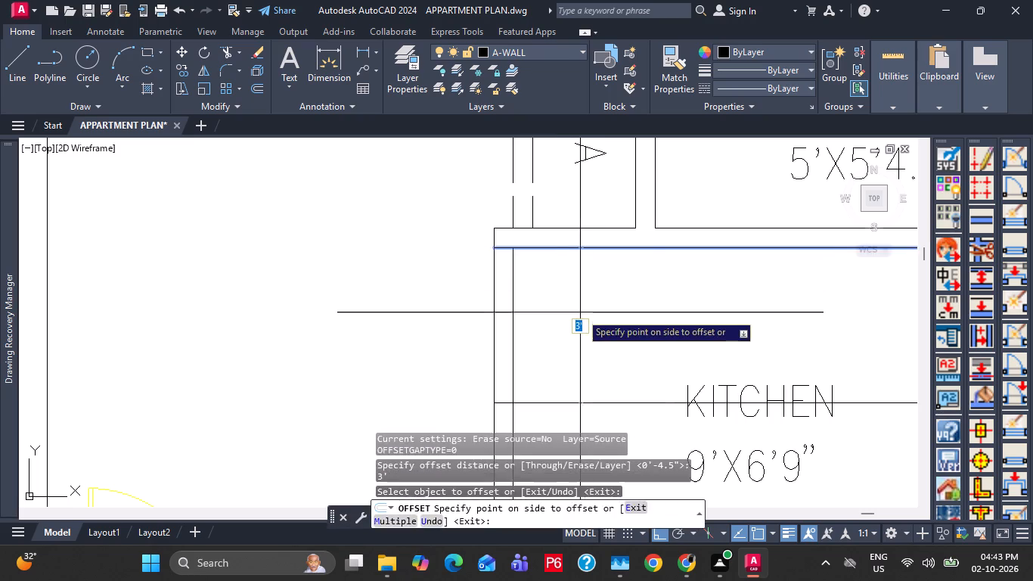
pyautogui.click(580, 312)
pyautogui.press('Escape')
pyautogui.press('Escape')
pyautogui.write('TR')
pyautogui.press('space')
pyautogui.click(576, 309)
pyautogui.click(436, 309)
pyautogui.press('Escape')
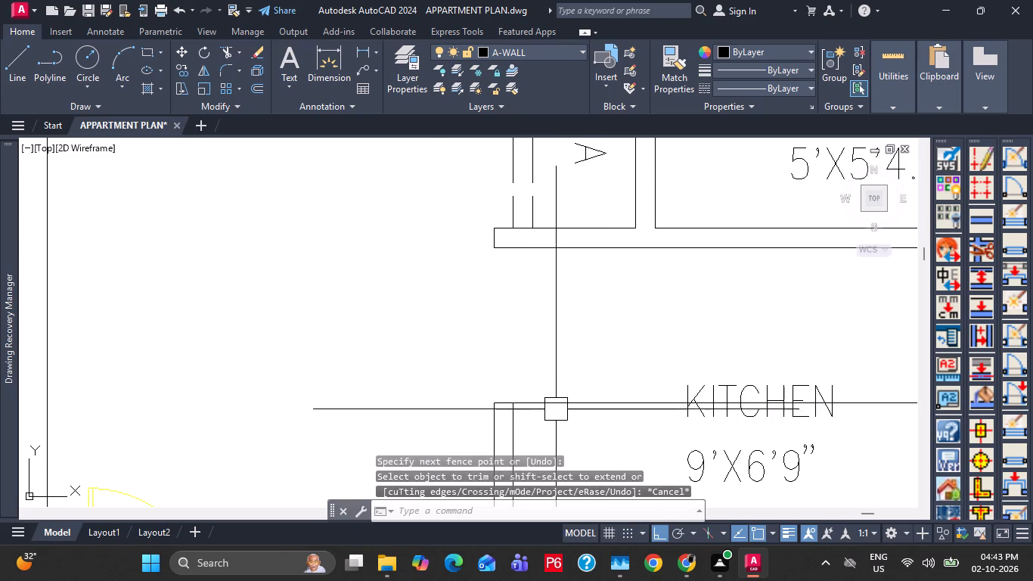
# Delete the 3' offset line and cap the cut end of the kitchen's west wall with a short line.
pyautogui.click(554, 399)
pyautogui.press('Delete')
pyautogui.press('l')
pyautogui.press('space')
pyautogui.scroll(1, 492, 407)
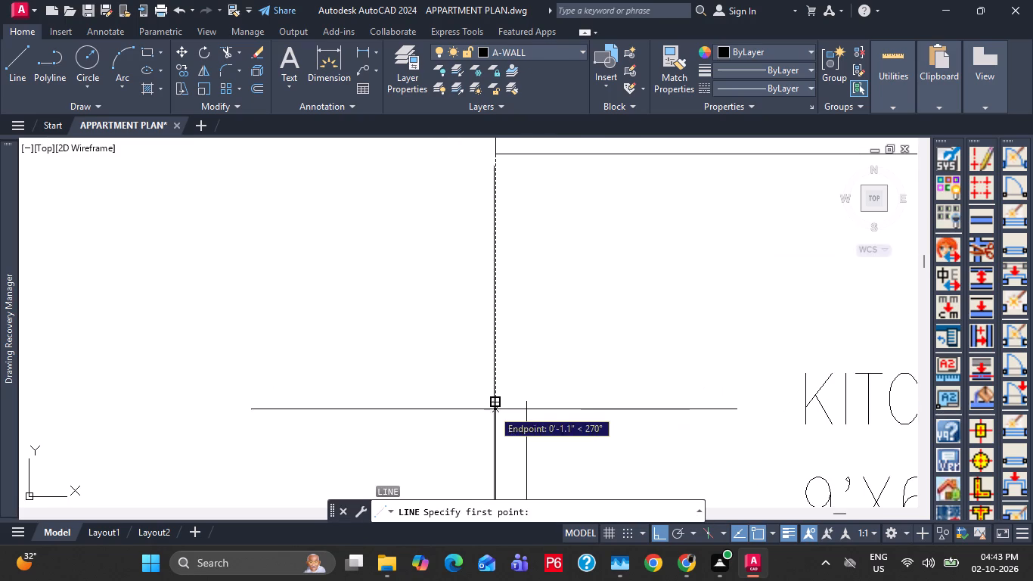
pyautogui.click(495, 409)
pyautogui.click(524, 405)
pyautogui.press('Escape')
# Draw two 3' vertical lines across the kitchen's west opening, one along each wall face.
pyautogui.press('l')
pyautogui.press('space')
pyautogui.click(492, 401)
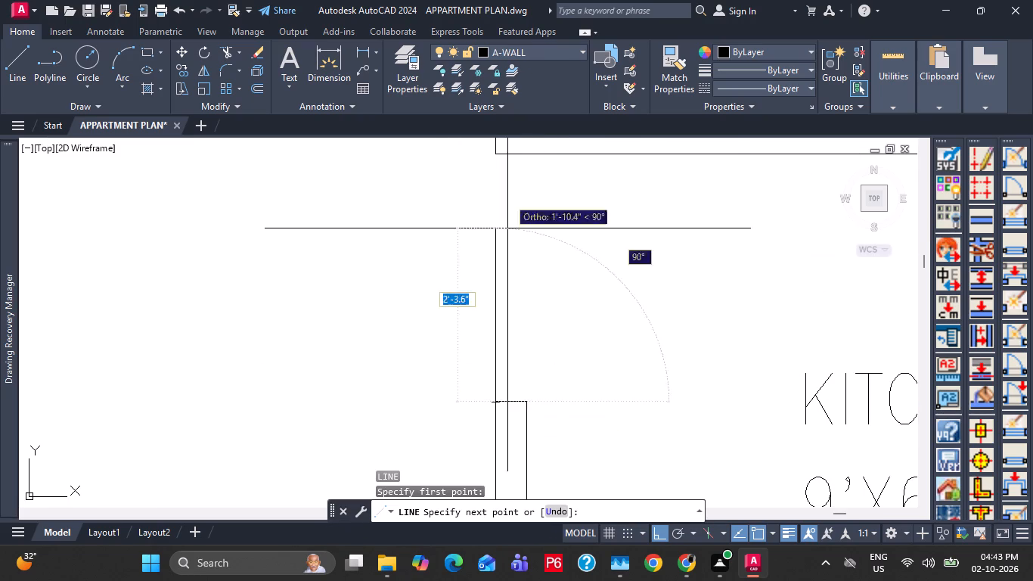
pyautogui.moveTo(511, 154); pyautogui.dragTo(513, 204, button='middle')
pyautogui.click(498, 203)
pyautogui.press('Escape')
pyautogui.write('L')
pyautogui.press('space')
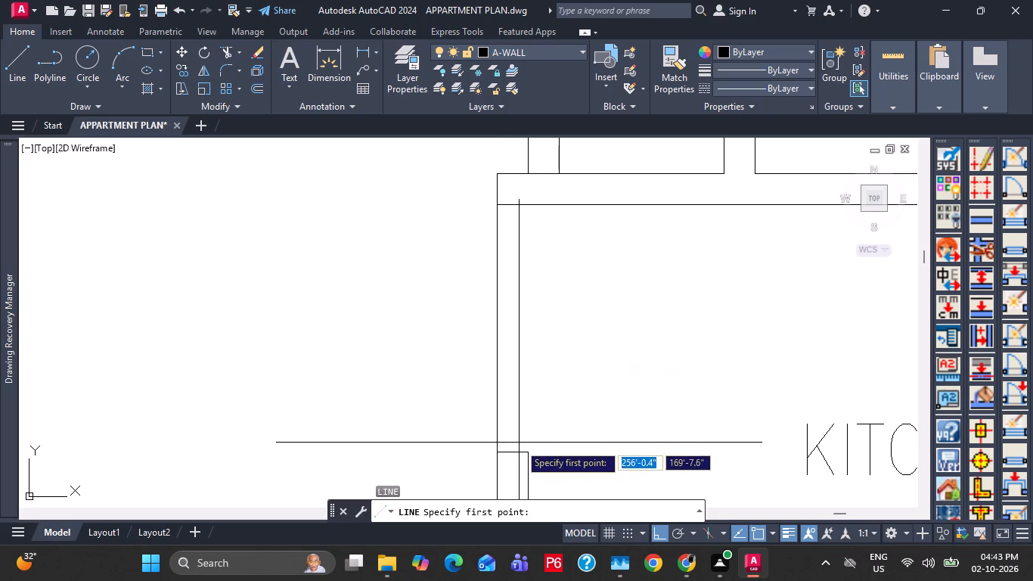
pyautogui.click(529, 450)
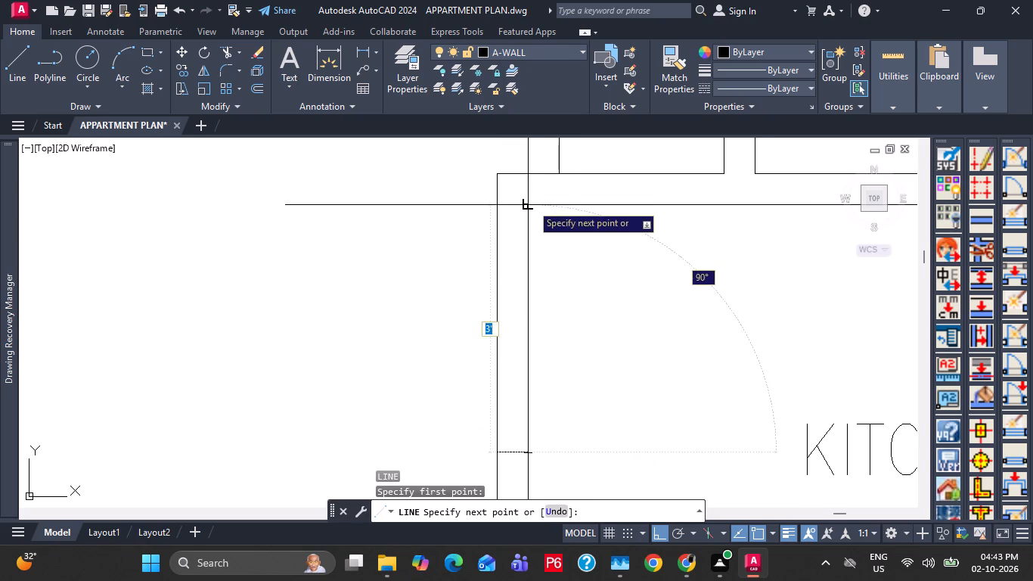
pyautogui.click(531, 204)
pyautogui.press('Escape')
pyautogui.press('Escape')
# Set the linetype of the two opening lines to ACAD_ISO02W100 and save the drawing.
pyautogui.click(572, 242)
pyautogui.click(421, 257)
pyautogui.click(792, 90)
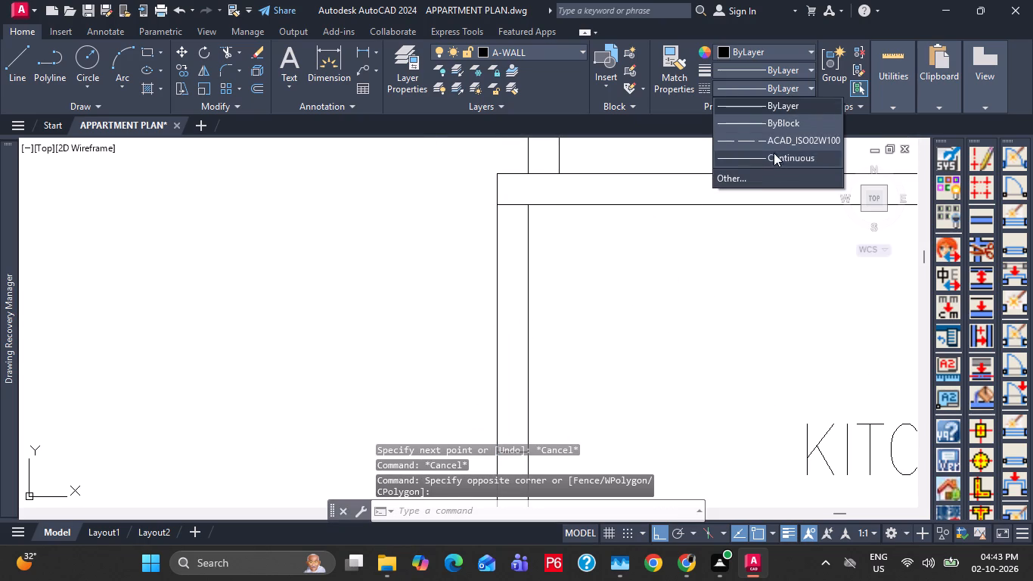
pyautogui.click(772, 139)
pyautogui.press('Escape')
pyautogui.press('Escape')
pyautogui.scroll(-3, 612, 270)
pyautogui.moveTo(585, 366); pyautogui.dragTo(592, 301, button='middle')
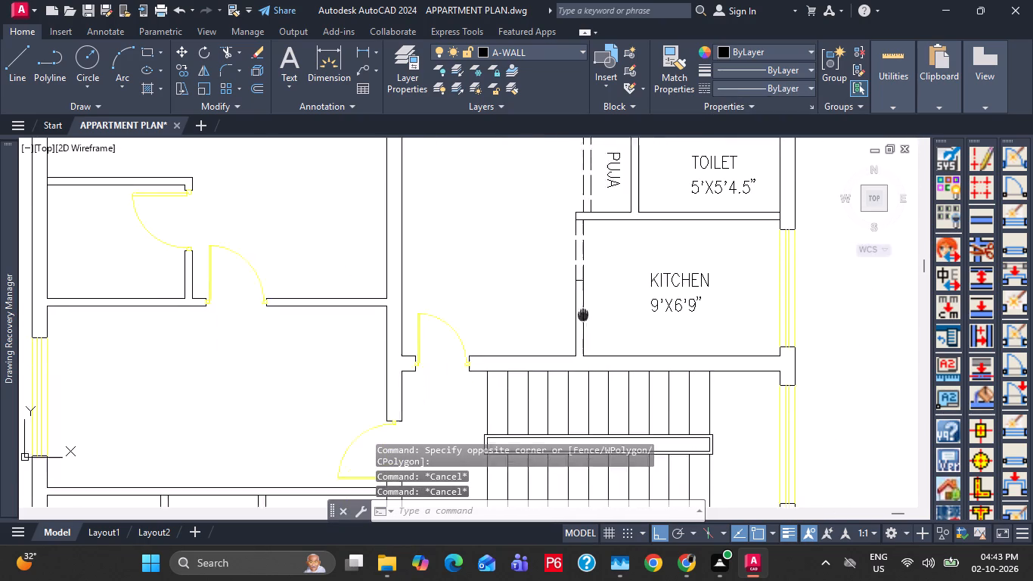
pyautogui.moveTo(592, 301); pyautogui.dragTo(602, 287, button='middle')
pyautogui.scroll(-2, 598, 272)
pyautogui.moveTo(392, 339); pyautogui.dragTo(423, 226, button='middle')
pyautogui.scroll(3, 333, 337)
pyautogui.moveTo(355, 381); pyautogui.dragTo(340, 300, button='middle')
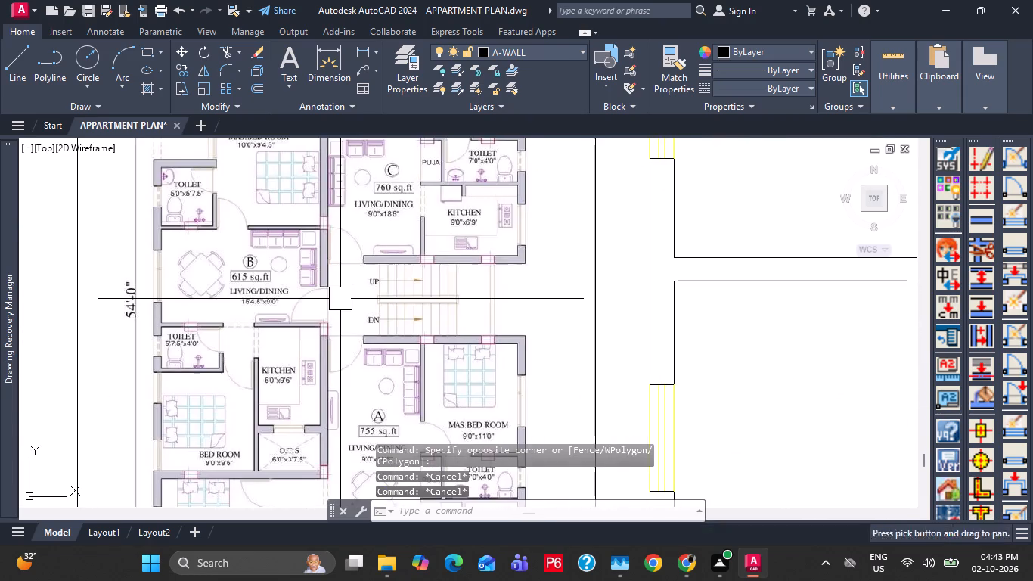
pyautogui.hotkey('ctrl', 's')
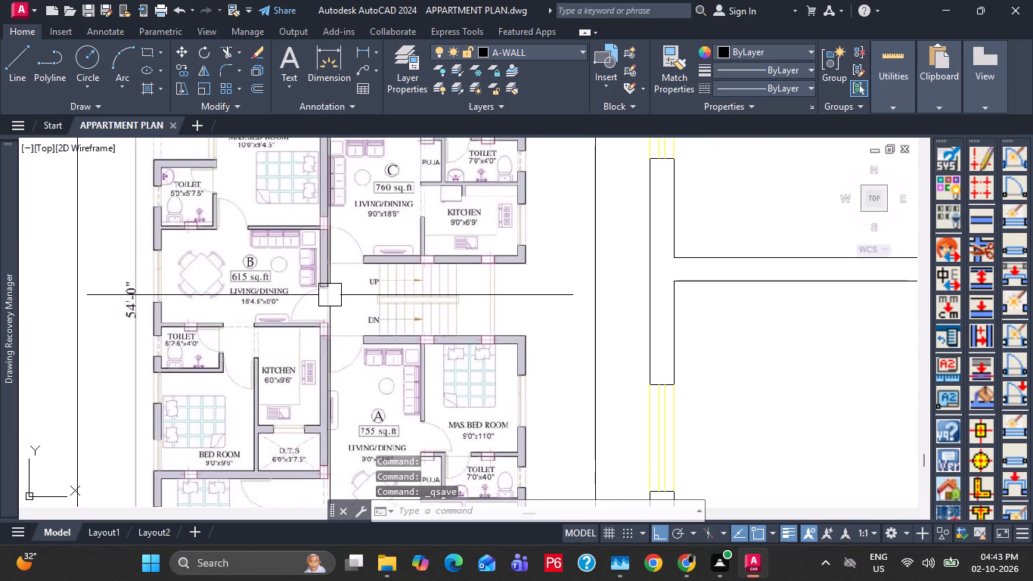
# Offset the kitchen's south wall line 2' north and its east wall line 2' west for the counter edge.
pyautogui.scroll(-4, 329, 290)
pyautogui.moveTo(554, 248); pyautogui.dragTo(554, 386, button='middle')
pyautogui.scroll(2, 544, 286)
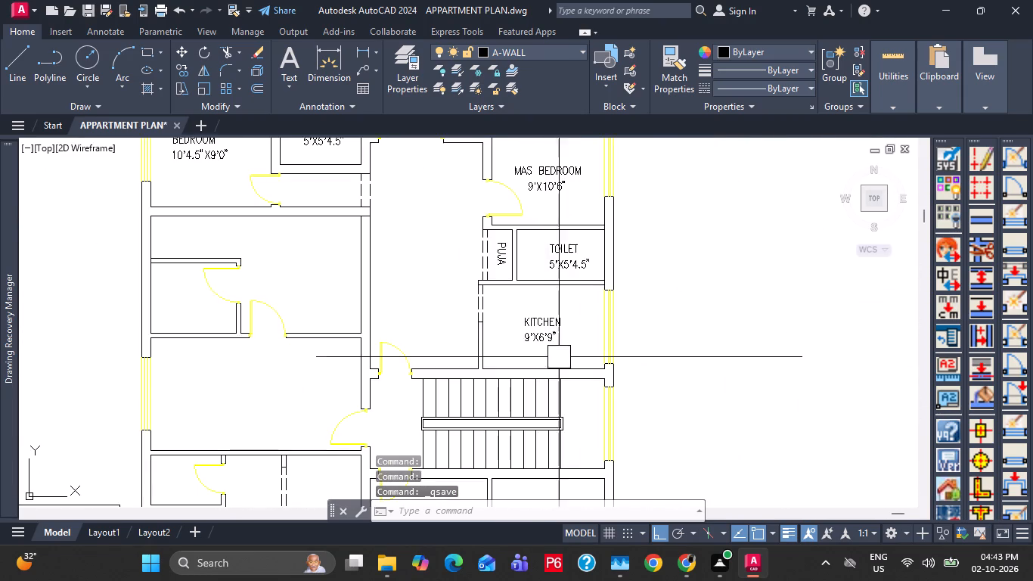
pyautogui.scroll(1, 570, 361)
pyautogui.press('Escape')
pyautogui.write("O 2'")
pyautogui.press('Return')
pyautogui.click(590, 369)
pyautogui.click(591, 348)
pyautogui.scroll(2, 618, 246)
pyautogui.click(633, 241)
pyautogui.scroll(3, 622, 240)
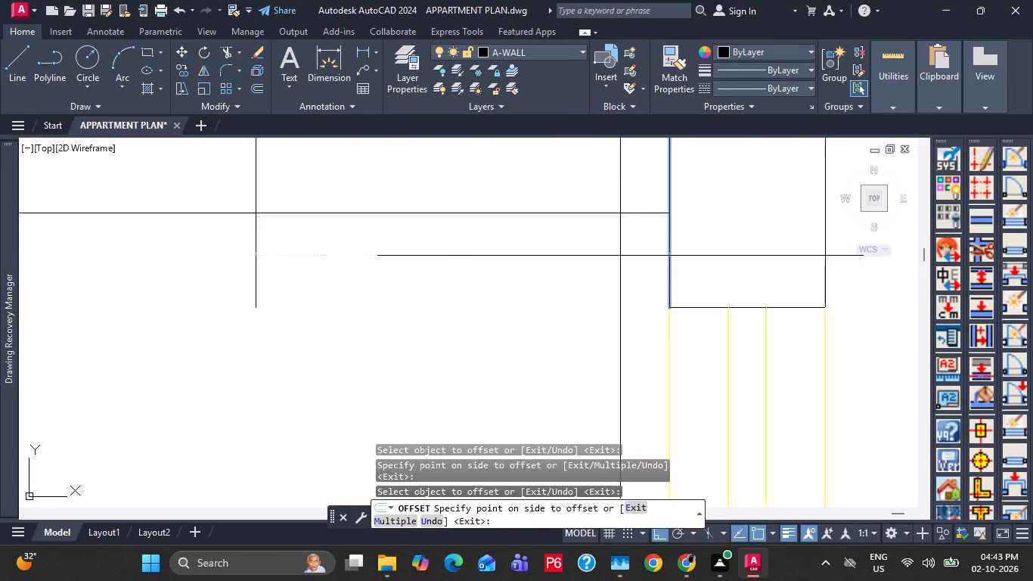
pyautogui.click(620, 256)
pyautogui.press('Escape')
pyautogui.press('Escape')
# Trim the part of the vertical counter line that projects north of the kitchen's north wall line.
pyautogui.press('t')
pyautogui.press('r')
pyautogui.press('space')
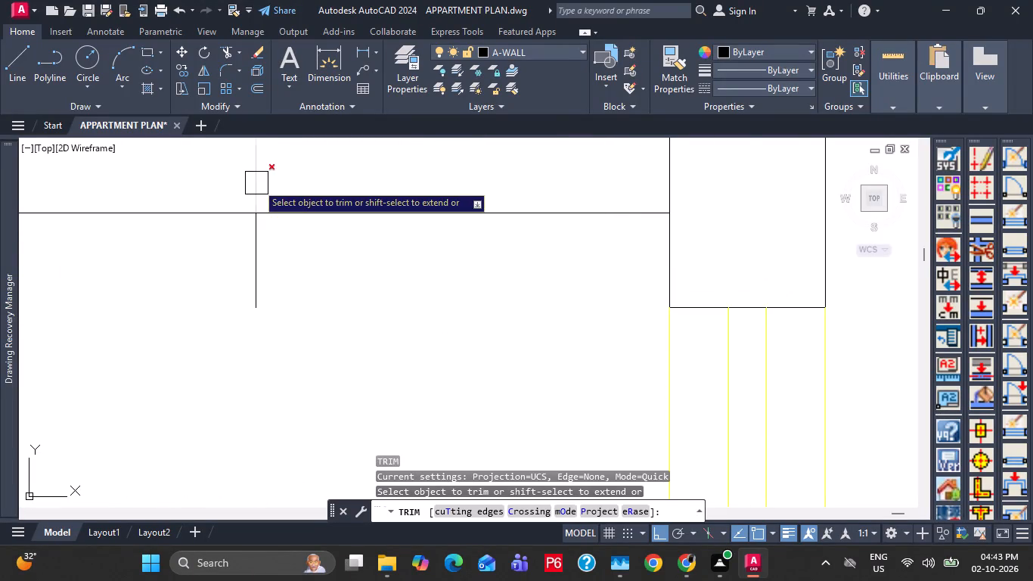
pyautogui.click(256, 183)
pyautogui.press('Escape')
pyautogui.press('Escape')
# Fillet the horizontal and vertical counter lines into a sharp corner for the L-shaped kitchen counter, and save the drawing.
pyautogui.scroll(-3, 481, 206)
pyautogui.moveTo(454, 288); pyautogui.dragTo(482, 244, button='middle')
pyautogui.press('f')
pyautogui.press('space')
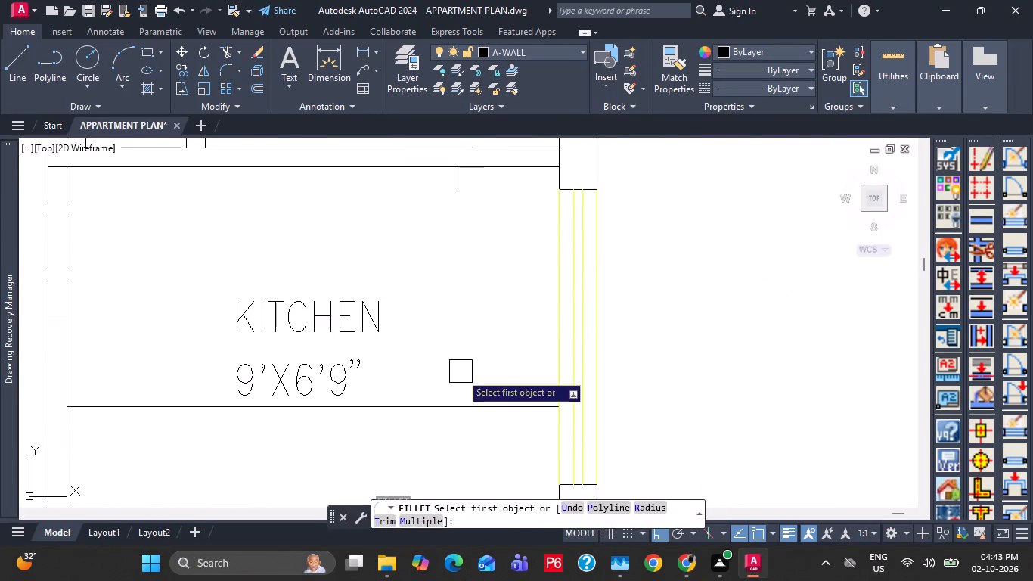
pyautogui.click(448, 412)
pyautogui.click(459, 199)
pyautogui.scroll(-2, 531, 193)
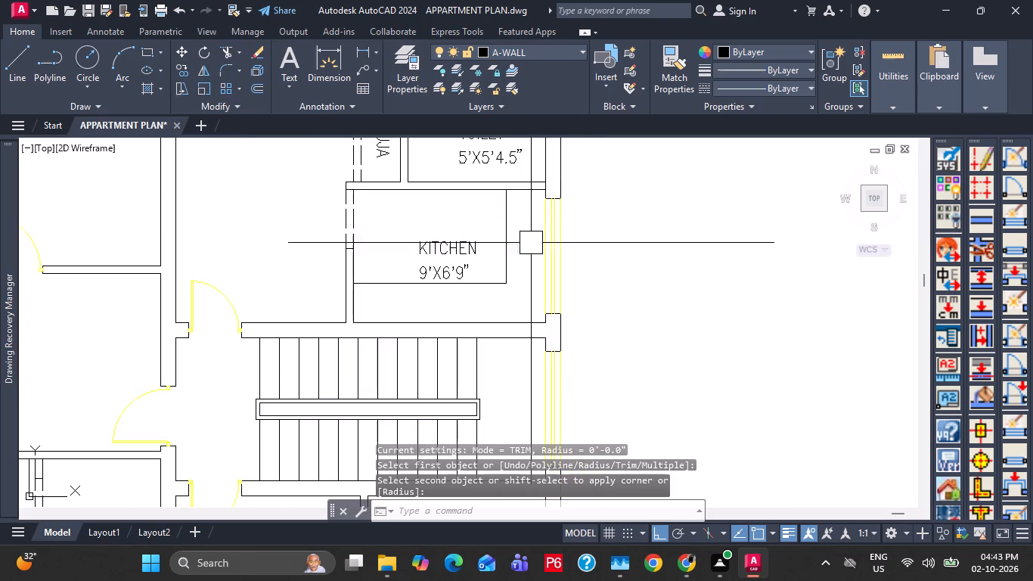
pyautogui.moveTo(485, 244); pyautogui.dragTo(589, 235, button='middle')
pyautogui.press('Escape')
pyautogui.scroll(-2, 576, 240)
pyautogui.moveTo(553, 241); pyautogui.dragTo(574, 287, button='middle')
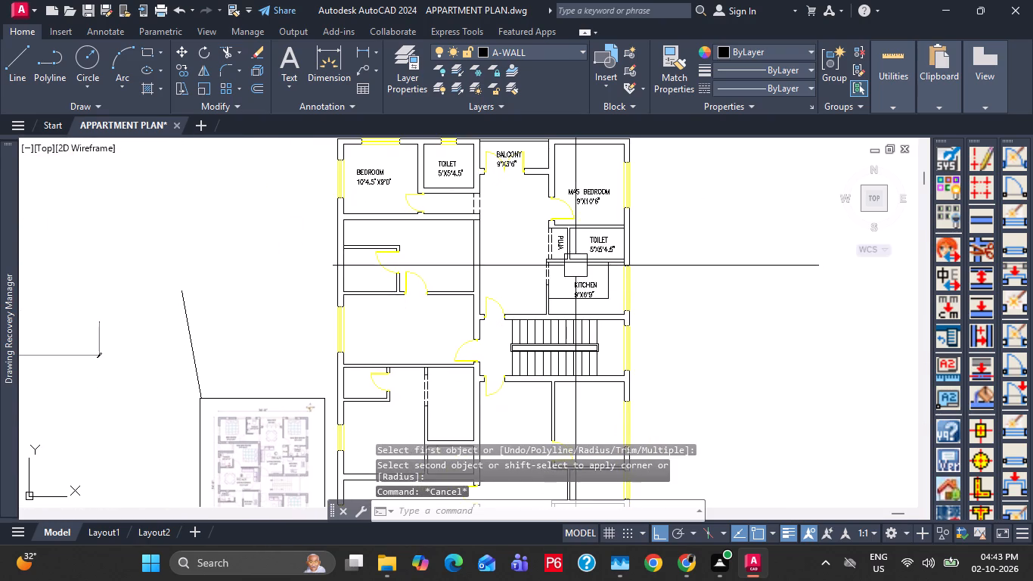
pyautogui.hotkey('ctrl', 's')
pyautogui.moveTo(579, 376); pyautogui.dragTo(613, 269, button='middle')
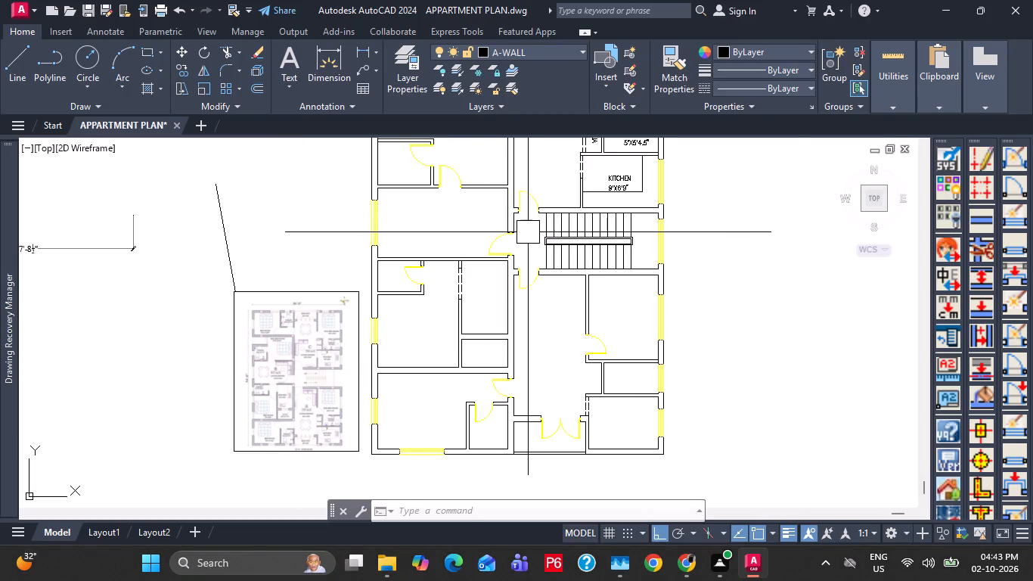
pyautogui.moveTo(616, 259); pyautogui.dragTo(616, 333, button='middle')
pyautogui.press('Escape')
pyautogui.hotkey('ctrl', 's')
# Examine the room names and dimensions of apartments A and B on the reference plan.
pyautogui.scroll(2, 268, 465)
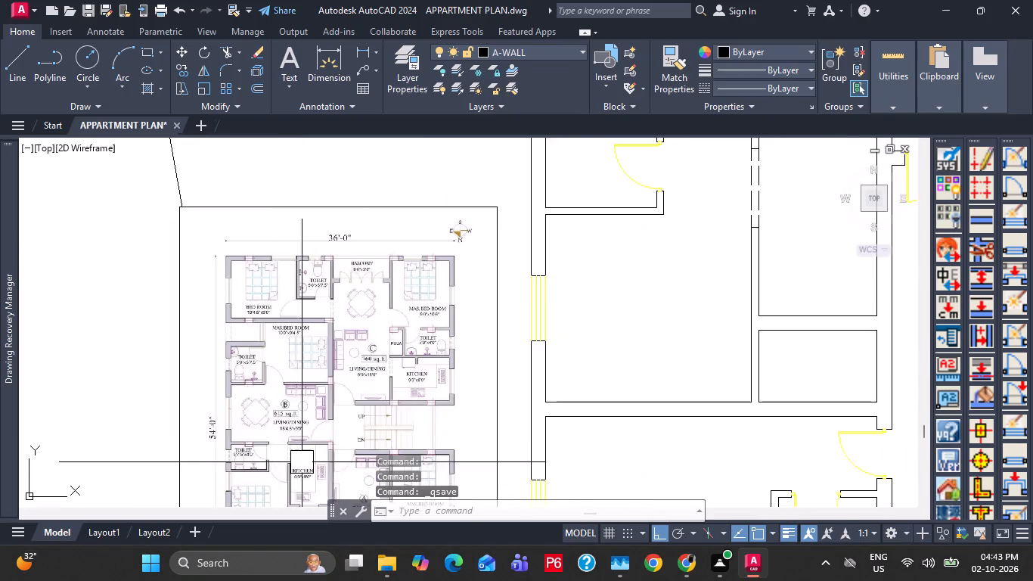
pyautogui.scroll(3, 314, 453)
pyautogui.scroll(-3, 417, 354)
pyautogui.moveTo(376, 415); pyautogui.dragTo(405, 297, button='middle')
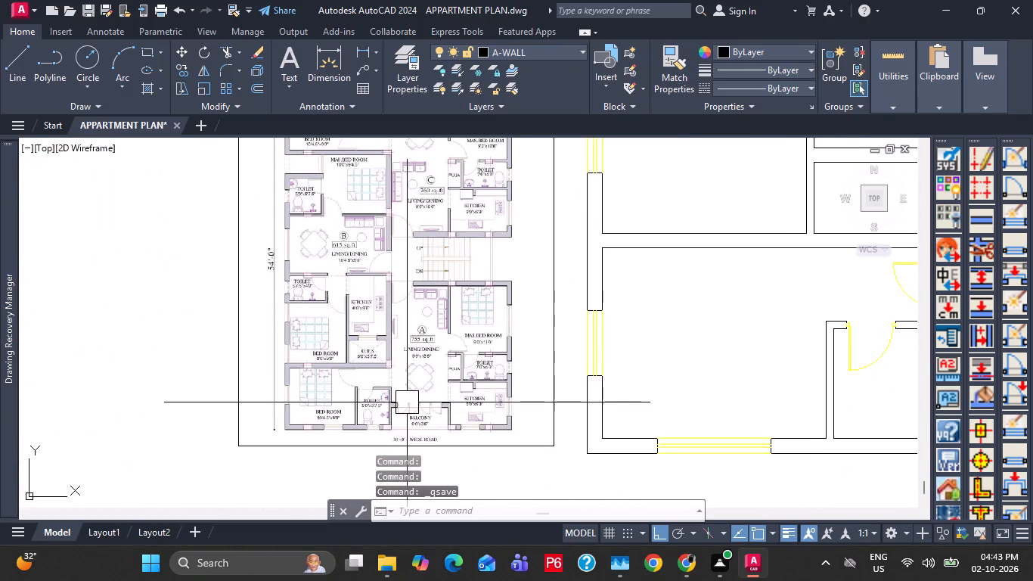
pyautogui.scroll(2, 399, 416)
pyautogui.scroll(1, 460, 299)
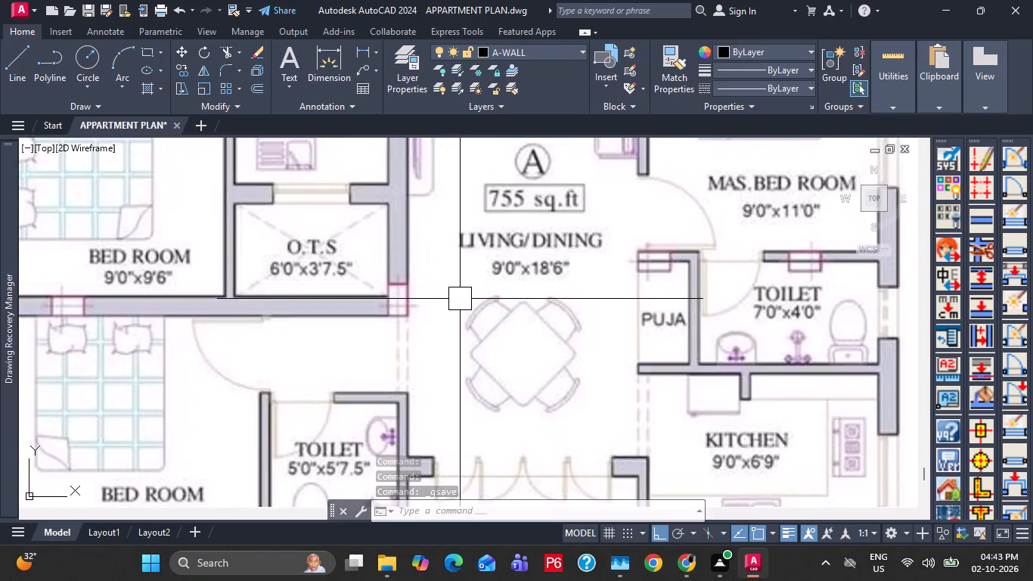
pyautogui.scroll(-4, 460, 299)
pyautogui.scroll(3, 502, 266)
pyautogui.scroll(-2, 502, 262)
pyautogui.moveTo(479, 282); pyautogui.dragTo(463, 355, button='middle')
pyautogui.scroll(2, 433, 344)
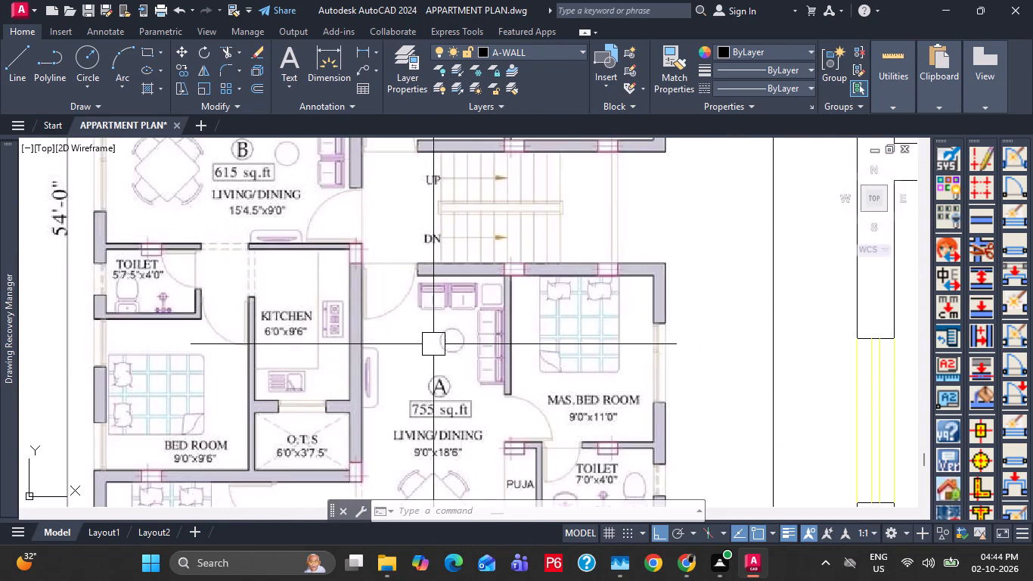
pyautogui.scroll(1, 433, 343)
pyautogui.scroll(-1, 435, 340)
pyautogui.scroll(-4, 541, 355)
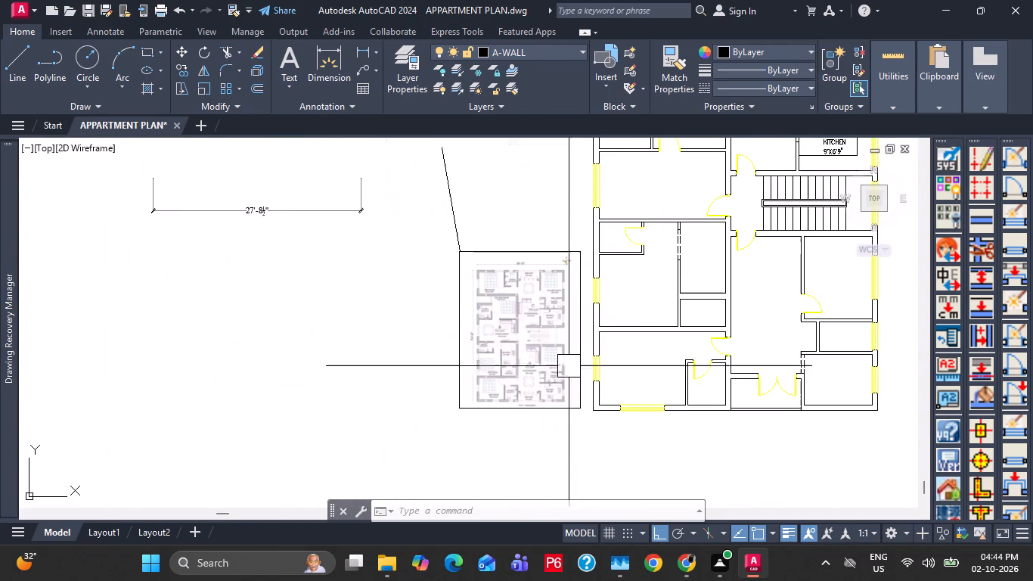
# Copy the MAS BEDROOM label straight south into the east bedroom below the staircase.
pyautogui.moveTo(661, 323); pyautogui.dragTo(614, 424, button='middle')
pyautogui.scroll(1, 749, 244)
pyautogui.moveTo(810, 318); pyautogui.dragTo(520, 269, button='middle')
pyautogui.moveTo(541, 233); pyautogui.dragTo(547, 319, button='middle')
pyautogui.scroll(1, 527, 207)
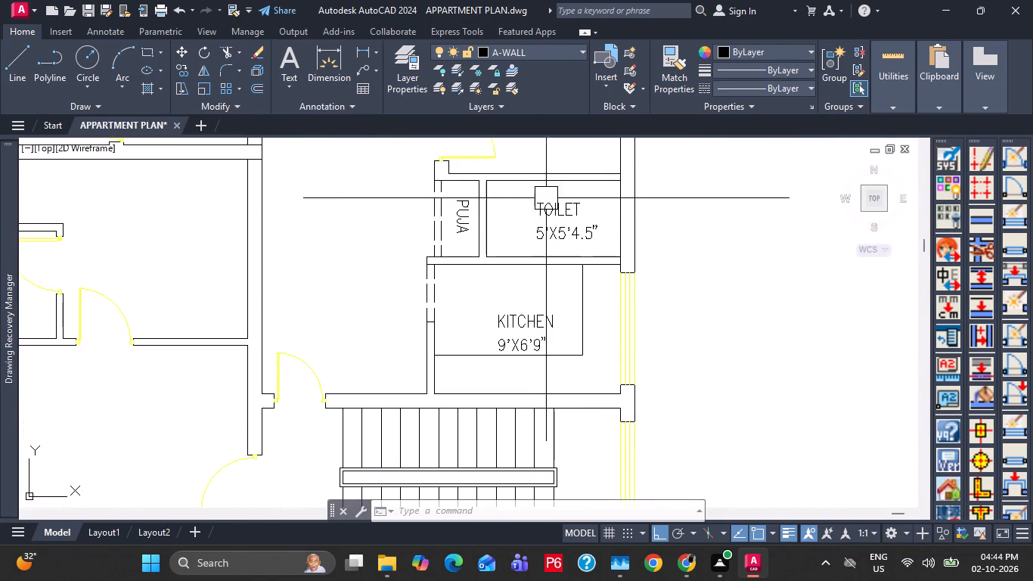
pyautogui.scroll(-2, 586, 230)
pyautogui.moveTo(590, 180); pyautogui.dragTo(593, 228, button='middle')
pyautogui.scroll(2, 572, 229)
pyautogui.click(568, 225)
pyautogui.press('c')
pyautogui.press('o')
pyautogui.press('space')
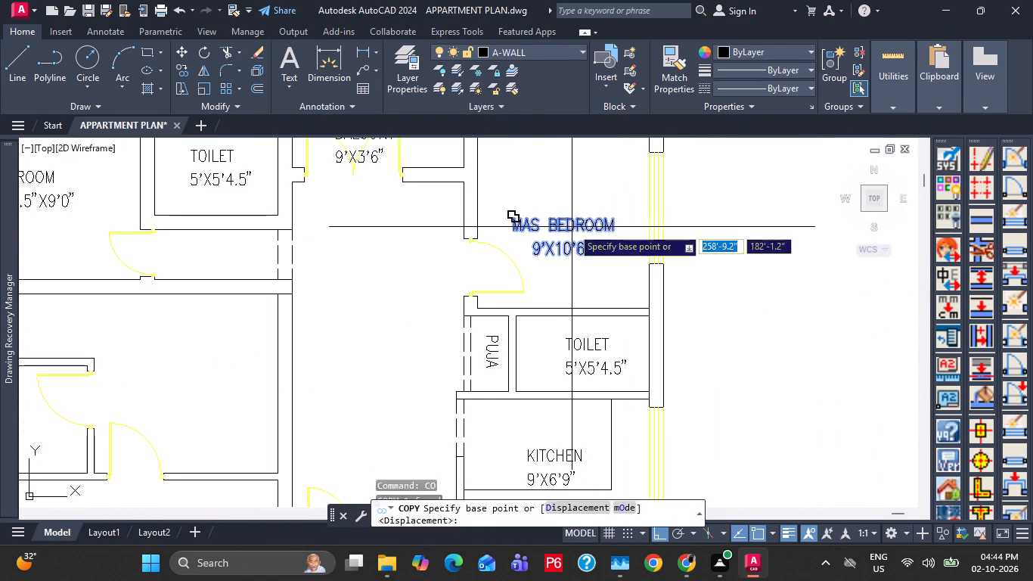
pyautogui.click(572, 227)
pyautogui.moveTo(575, 396); pyautogui.dragTo(581, 149, button='middle')
pyautogui.moveTo(558, 389); pyautogui.dragTo(571, 179, button='middle')
pyautogui.click(575, 317)
pyautogui.press('Escape')
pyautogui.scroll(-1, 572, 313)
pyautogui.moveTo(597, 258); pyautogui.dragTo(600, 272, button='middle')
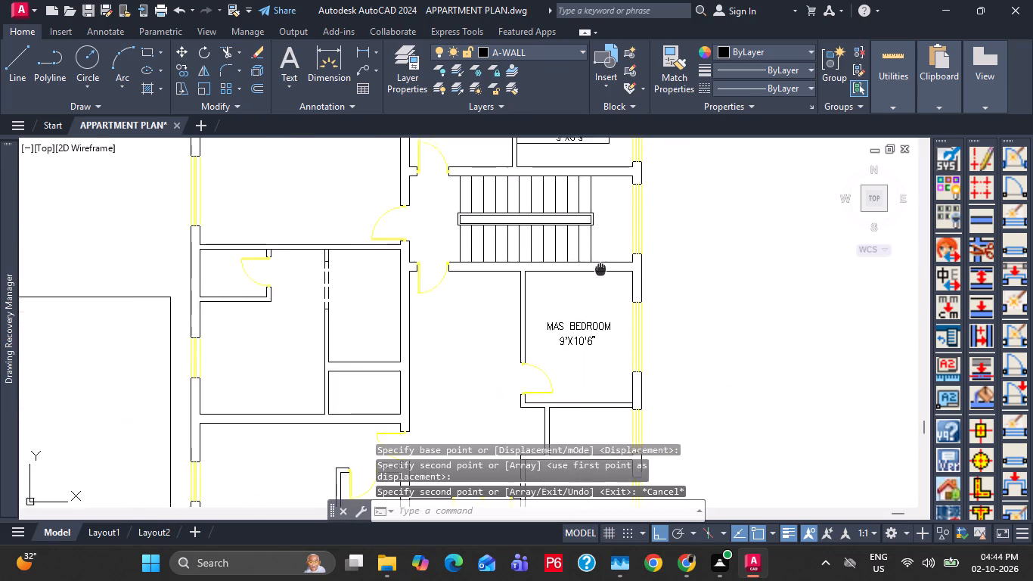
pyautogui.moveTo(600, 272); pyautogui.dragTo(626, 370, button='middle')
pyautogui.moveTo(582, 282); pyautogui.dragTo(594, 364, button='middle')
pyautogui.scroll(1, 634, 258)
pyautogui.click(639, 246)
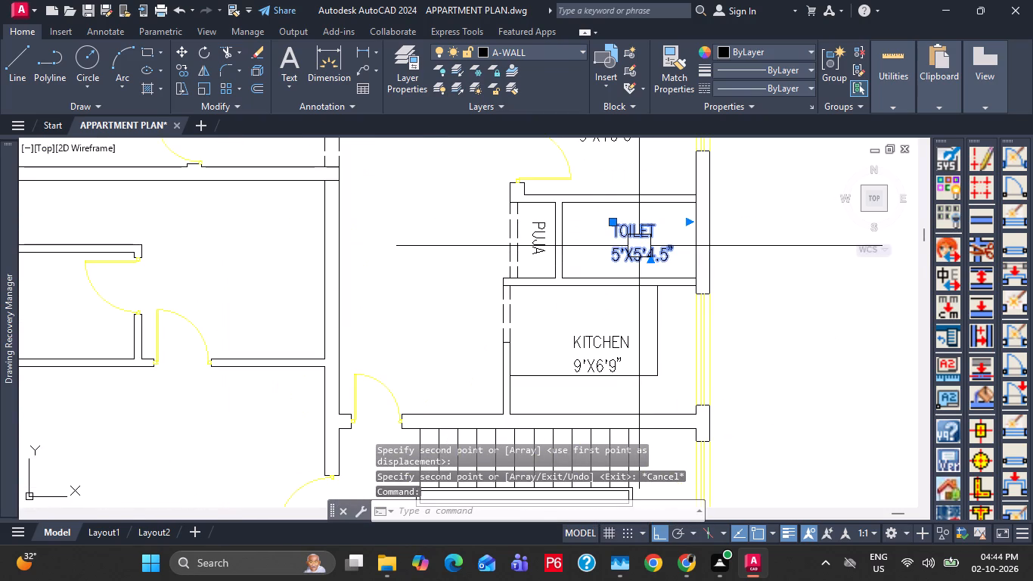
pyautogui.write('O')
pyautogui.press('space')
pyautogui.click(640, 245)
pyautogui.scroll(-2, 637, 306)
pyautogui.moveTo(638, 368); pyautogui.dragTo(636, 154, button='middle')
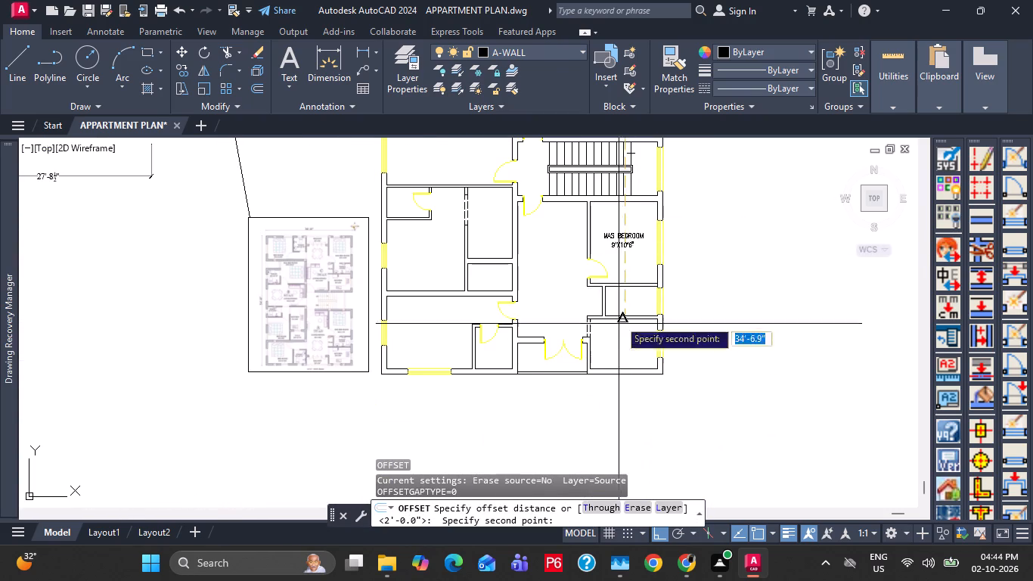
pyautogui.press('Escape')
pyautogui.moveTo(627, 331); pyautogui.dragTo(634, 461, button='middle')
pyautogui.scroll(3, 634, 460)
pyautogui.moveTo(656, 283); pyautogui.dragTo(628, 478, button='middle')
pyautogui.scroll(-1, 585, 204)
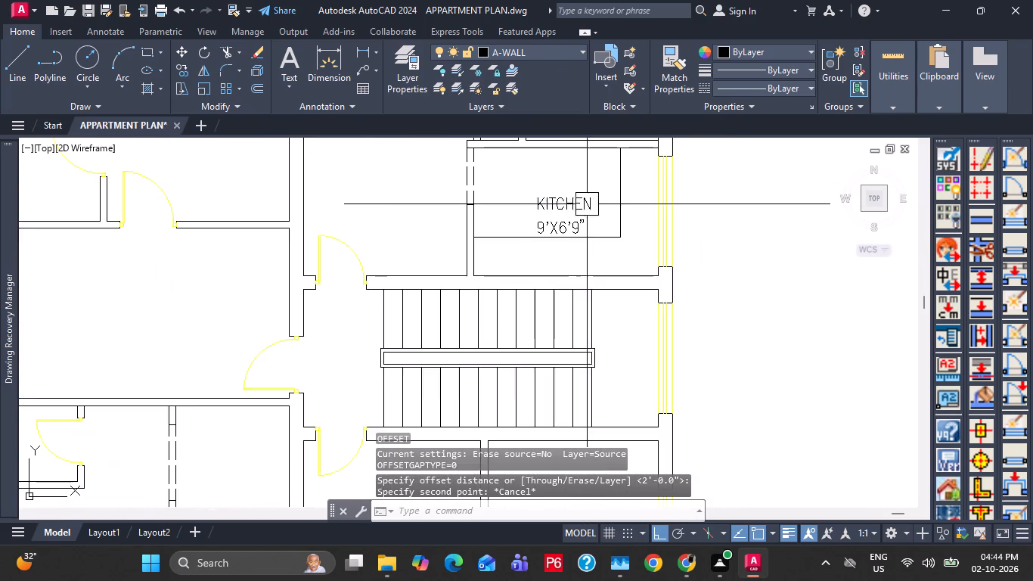
# Copy the TOILET 5'X5'4.5" label beside the puja room straight south into the toilet below the south-east master bedroom.
pyautogui.moveTo(588, 195); pyautogui.dragTo(589, 304, button='middle')
pyautogui.click(591, 213)
pyautogui.write('CO')
pyautogui.press('space')
pyautogui.moveTo(591, 213); pyautogui.dragTo(599, 219)
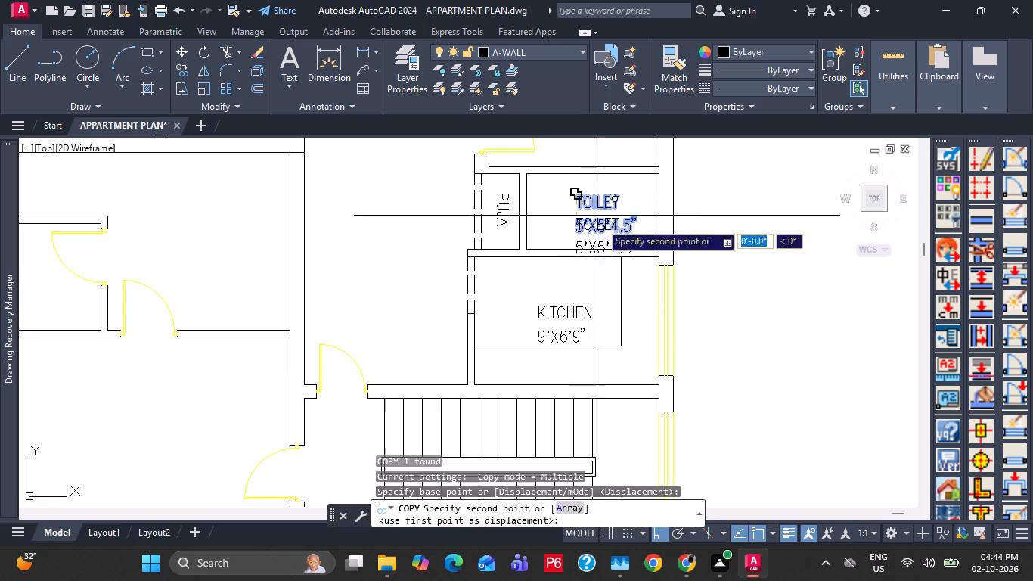
pyautogui.scroll(-4, 603, 283)
pyautogui.moveTo(597, 408); pyautogui.dragTo(597, 247, button='middle')
pyautogui.scroll(3, 594, 281)
pyautogui.moveTo(603, 263); pyautogui.dragTo(598, 320, button='middle')
pyautogui.click(600, 244)
pyautogui.press('Escape')
# Copy the KITCHEN 9'X6'9" label from the kitchen north of the staircase straight south into the south-east corner kitchen.
pyautogui.moveTo(613, 230); pyautogui.dragTo(615, 331, button='middle')
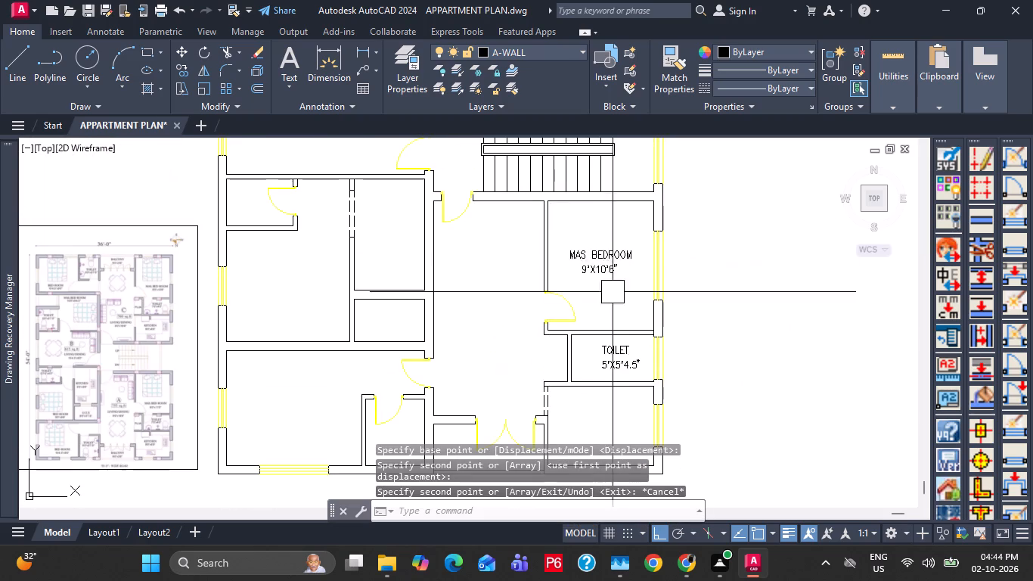
pyautogui.scroll(-1, 591, 264)
pyautogui.scroll(4, 313, 381)
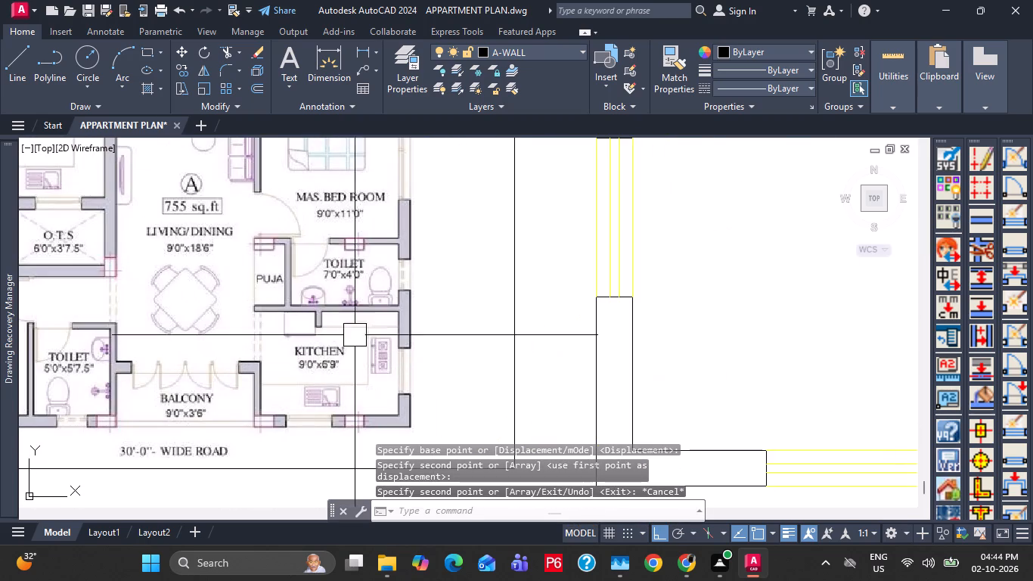
pyautogui.scroll(-4, 359, 311)
pyautogui.moveTo(654, 241); pyautogui.dragTo(624, 372, button='middle')
pyautogui.moveTo(620, 241); pyautogui.dragTo(620, 315, button='middle')
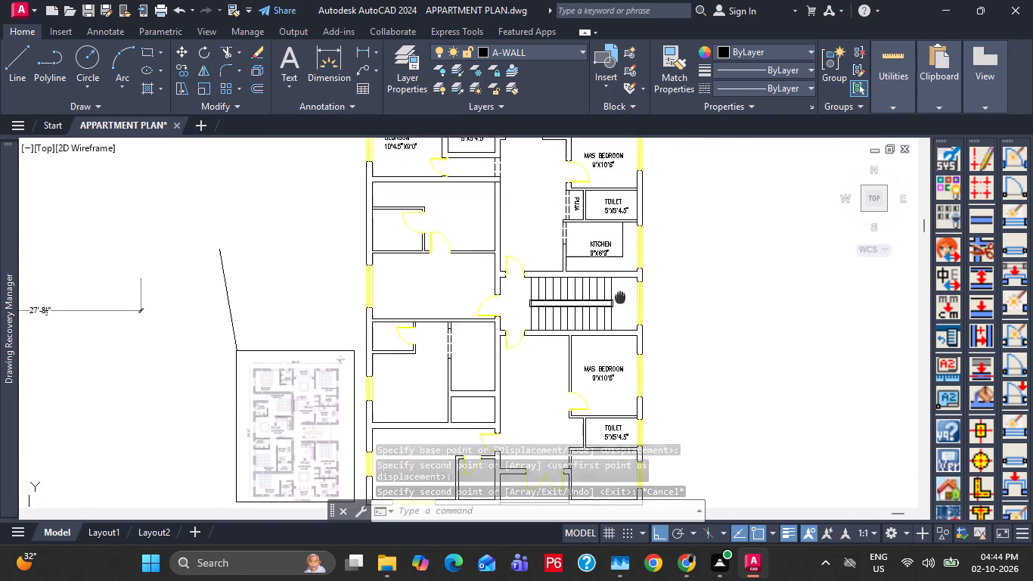
pyautogui.moveTo(620, 315); pyautogui.dragTo(612, 329, button='middle')
pyautogui.scroll(2, 589, 283)
pyautogui.click(587, 318)
pyautogui.press('c')
pyautogui.write('O')
pyautogui.press('space')
pyautogui.click(588, 318)
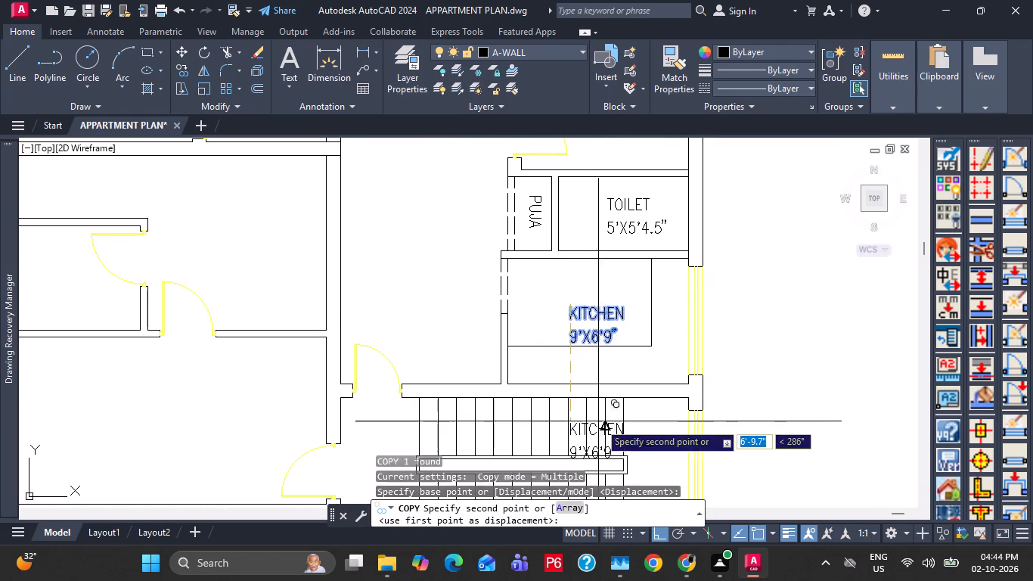
pyautogui.moveTo(599, 425); pyautogui.dragTo(589, 213, button='middle')
pyautogui.moveTo(603, 407); pyautogui.dragTo(594, 182, button='middle')
pyautogui.moveTo(579, 411); pyautogui.dragTo(579, 289, button='middle')
pyautogui.click(582, 339)
pyautogui.press('Escape')
pyautogui.press('Escape')
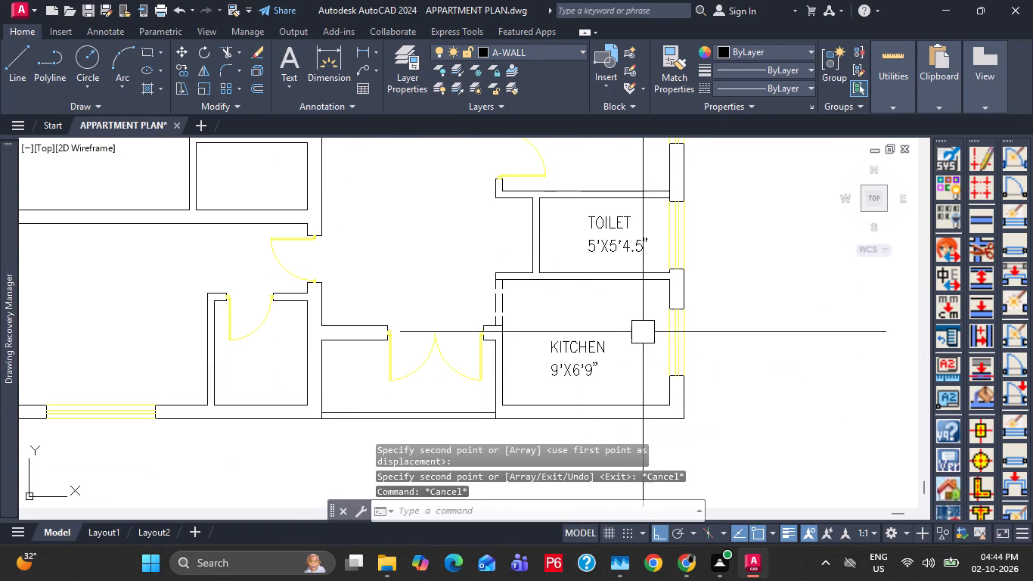
# Offset the south-east kitchen's inner south wall line 2' north to form the horizontal counter edge.
pyautogui.write('O')
pyautogui.press('space')
pyautogui.press('2')
pyautogui.press("'")
pyautogui.press('Return')
pyautogui.scroll(1, 623, 393)
pyautogui.click(627, 412)
pyautogui.click(634, 356)
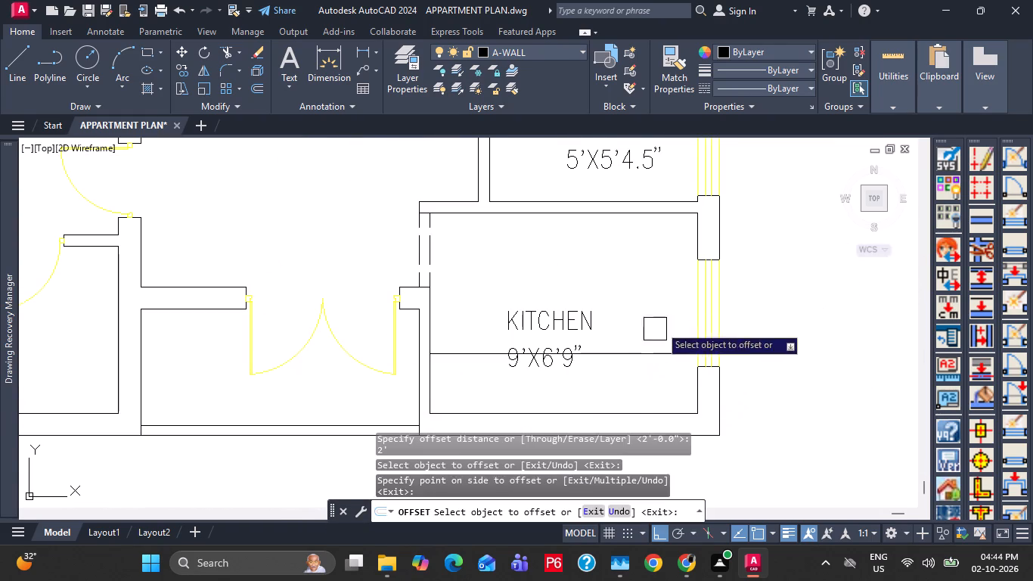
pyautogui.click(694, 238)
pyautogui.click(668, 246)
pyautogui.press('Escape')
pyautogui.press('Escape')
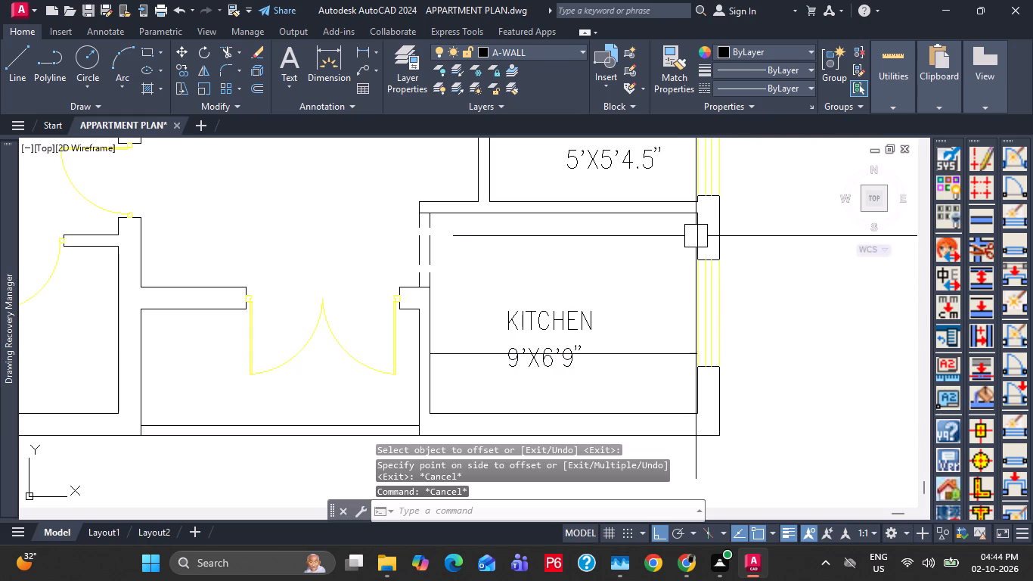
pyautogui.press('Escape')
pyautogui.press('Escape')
# Offset the south-east kitchen's inner east wall line 2' west into the room for the vertical counter edge.
pyautogui.press('o')
pyautogui.press('space')
pyautogui.write("2'")
pyautogui.press('Return')
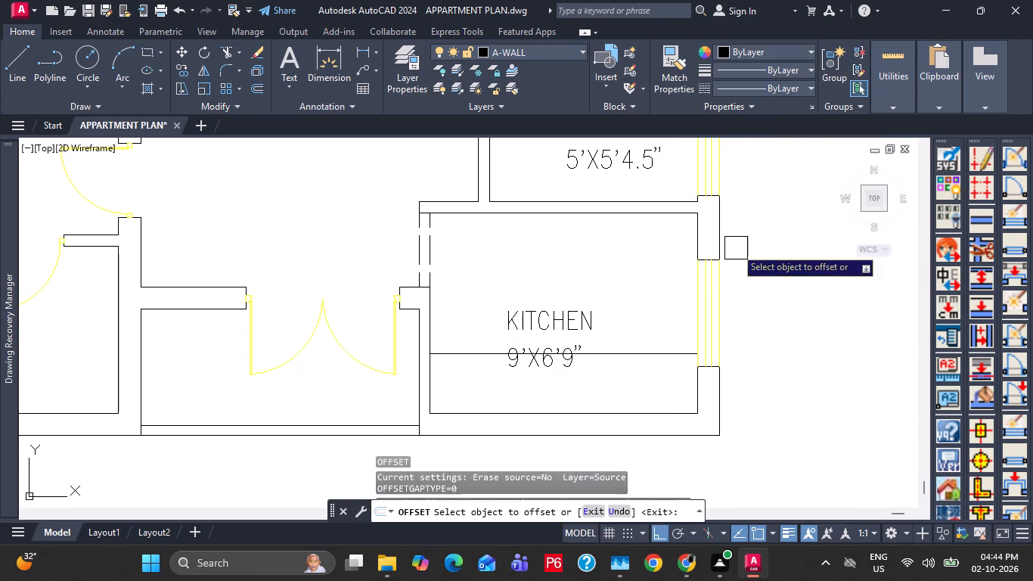
pyautogui.click(690, 238)
pyautogui.click(634, 247)
pyautogui.press('Escape')
pyautogui.press('Escape')
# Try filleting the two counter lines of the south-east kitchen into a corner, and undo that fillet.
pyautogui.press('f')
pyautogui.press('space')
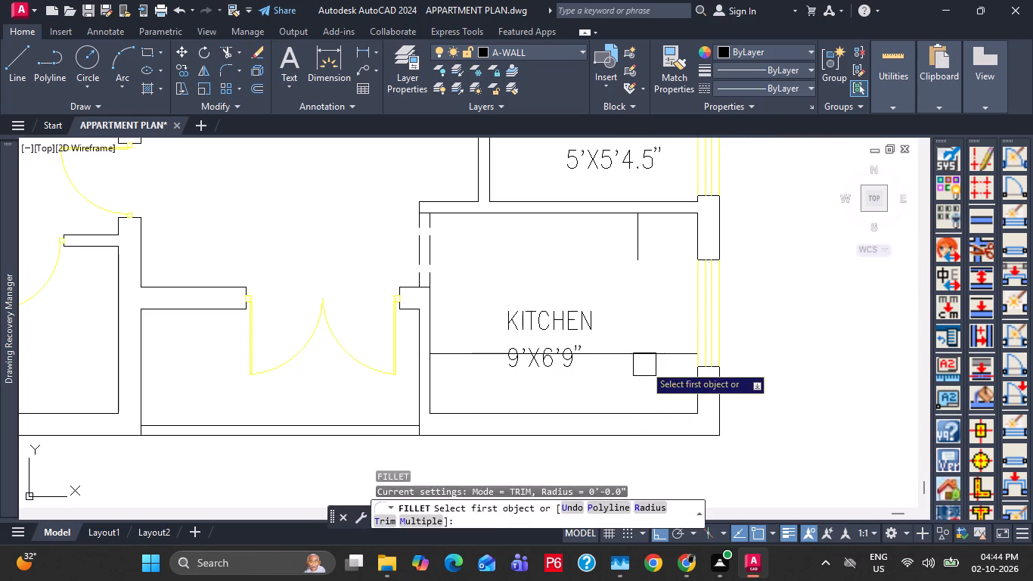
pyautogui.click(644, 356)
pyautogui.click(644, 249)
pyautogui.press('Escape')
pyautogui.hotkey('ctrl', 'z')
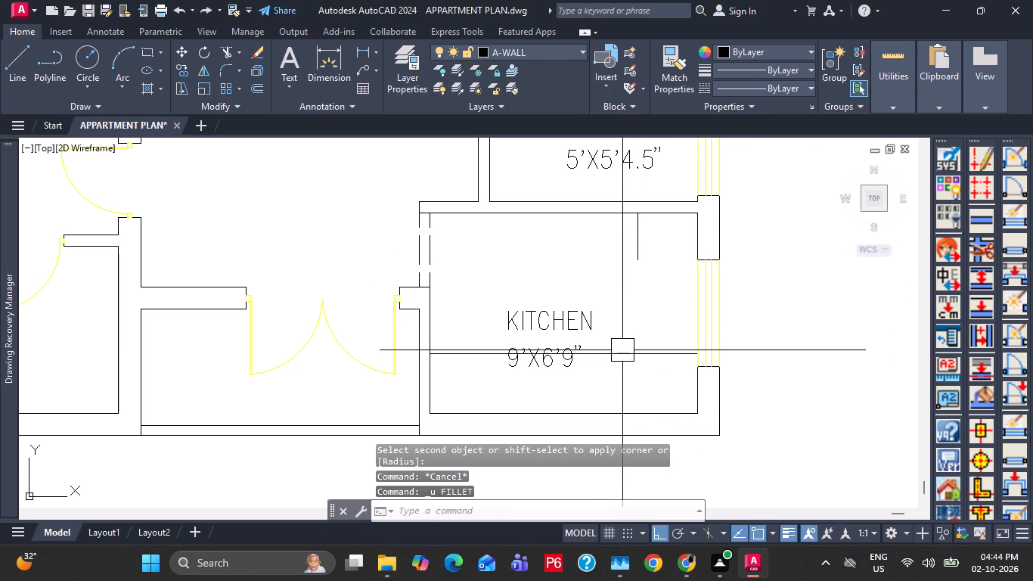
# Fillet the horizontal counter line's western part with the vertical counter line into a sharp L-shaped corner.
pyautogui.press('f')
pyautogui.press('space')
pyautogui.click(609, 358)
pyautogui.click(631, 261)
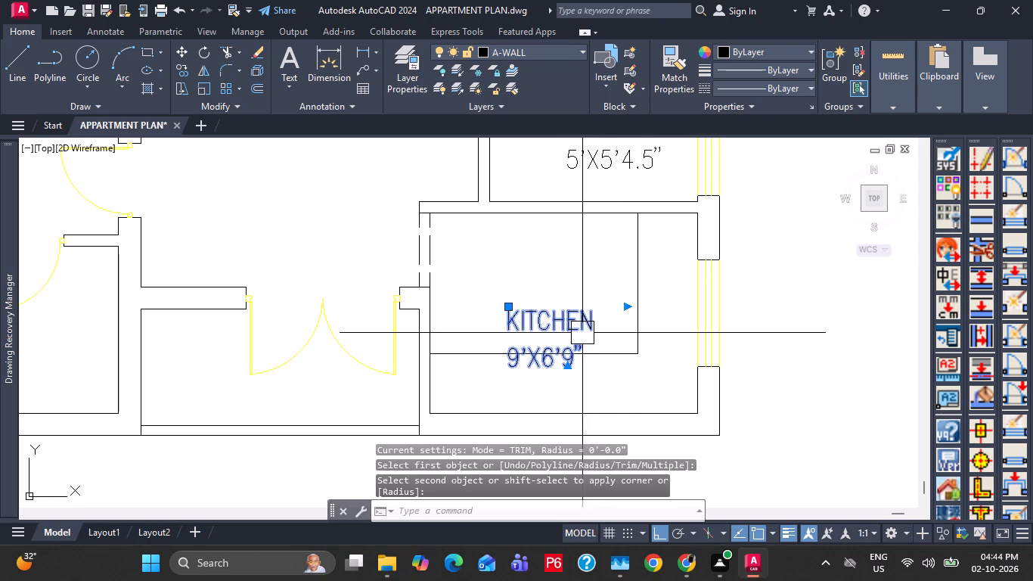
# Move the south-east KITCHEN label straight north, clear of the counter line, and save the drawing.
pyautogui.click(582, 333)
pyautogui.write('M')
pyautogui.press('space')
pyautogui.click(799, 372)
pyautogui.click(798, 315)
pyautogui.press('Escape')
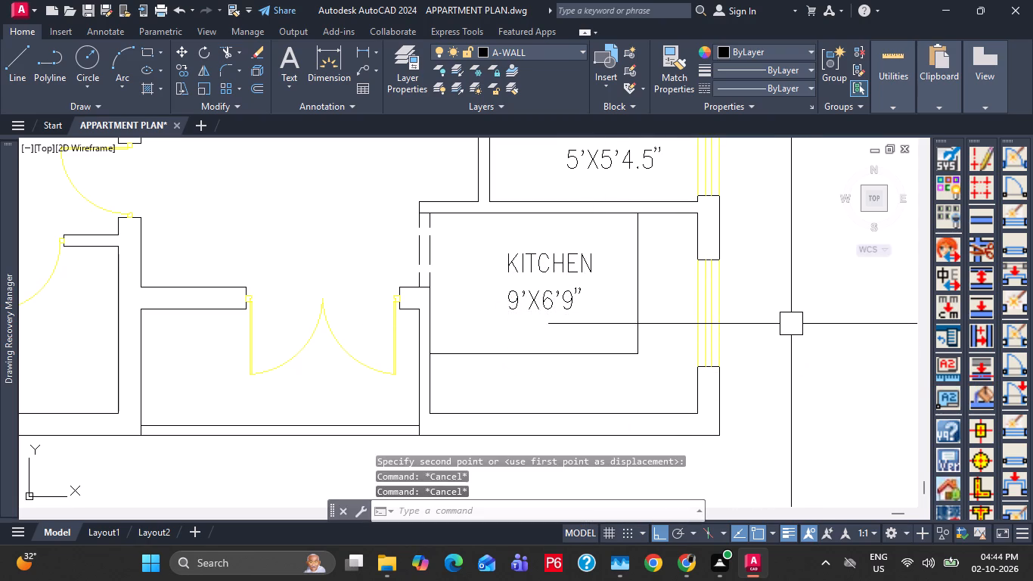
pyautogui.press('Escape')
pyautogui.hotkey('ctrl', 's')
pyautogui.scroll(-2, 667, 321)
pyautogui.moveTo(655, 276); pyautogui.dragTo(692, 339, button='middle')
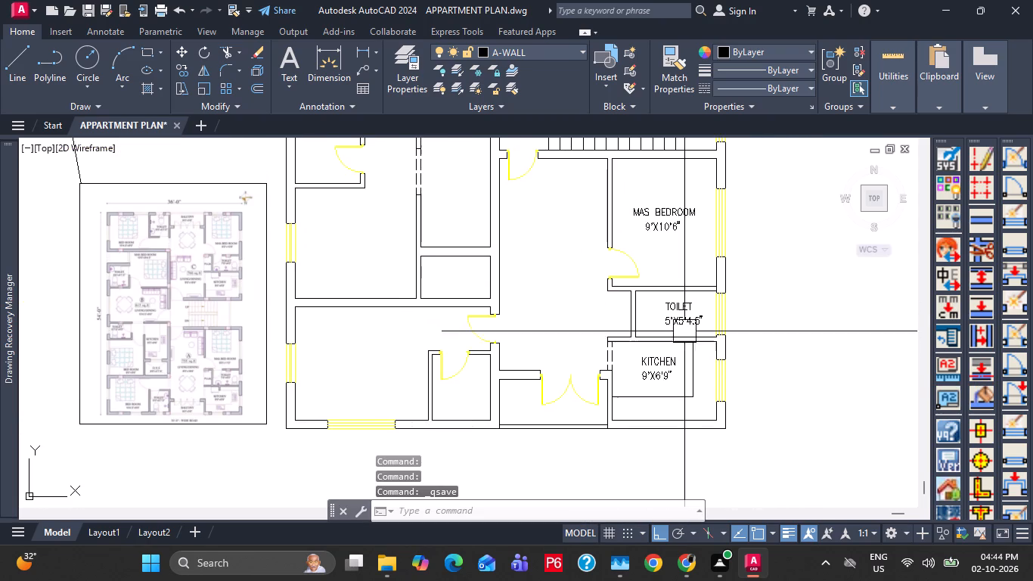
pyautogui.hotkey('ctrl', 's')
# Copy the south-east MAS BEDROOM label straight west into the adjoining living area.
pyautogui.moveTo(537, 361); pyautogui.dragTo(549, 360, button='middle')
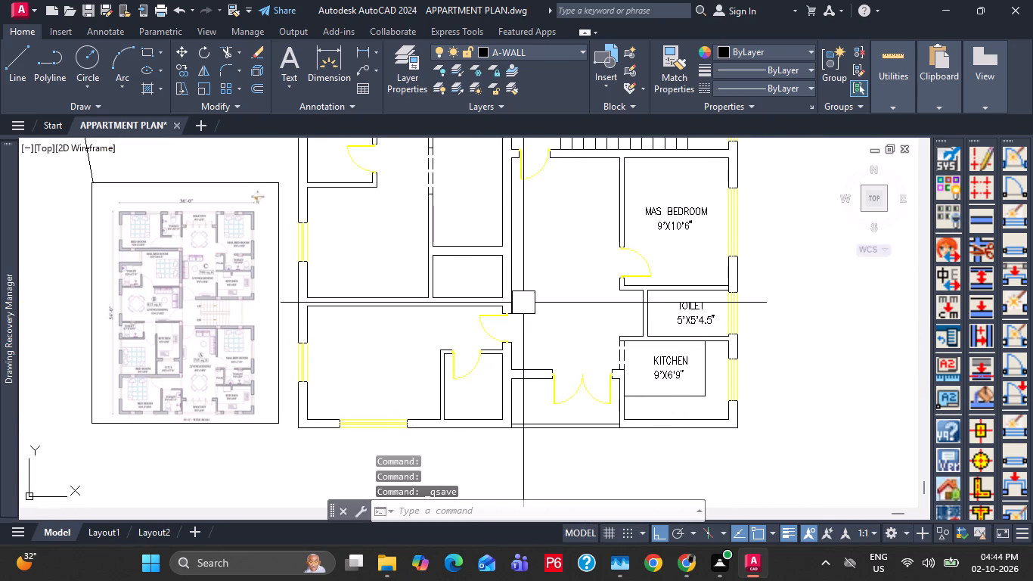
pyautogui.moveTo(467, 289); pyautogui.dragTo(463, 362, button='middle')
pyautogui.click(693, 300)
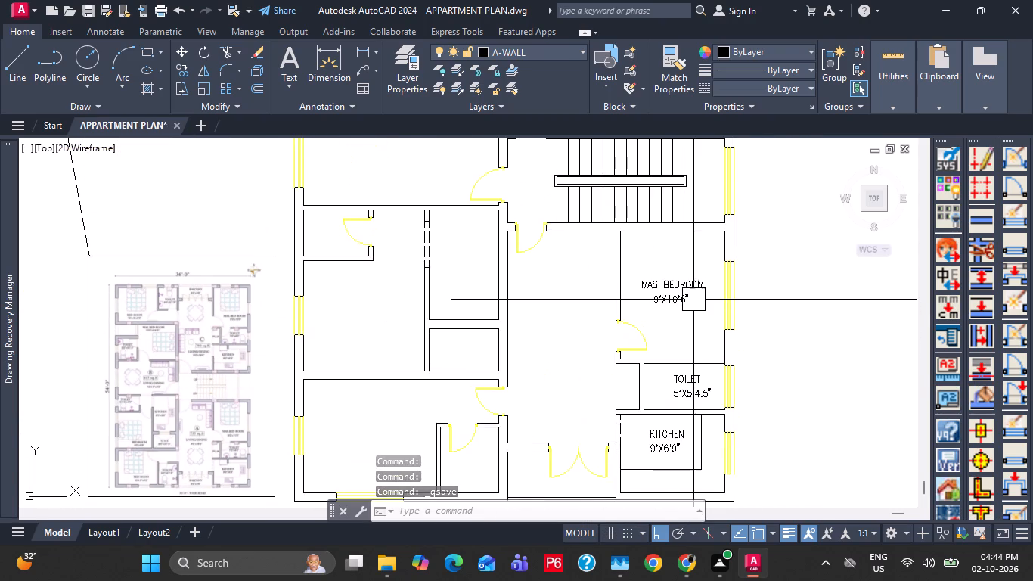
pyautogui.write('CO')
pyautogui.press('space')
pyautogui.click(693, 300)
pyautogui.click(530, 319)
pyautogui.press('Escape')
pyautogui.scroll(2, 541, 298)
pyautogui.press('Escape')
# Replace the copied label's name and dimensions with LIVING, and save the drawing.
pyautogui.doubleClick(565, 285)
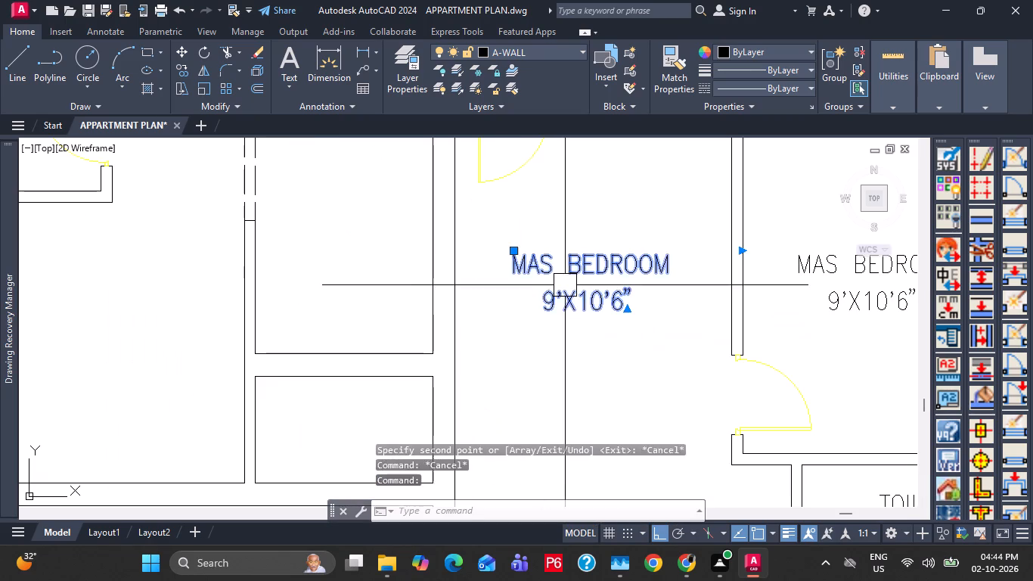
pyautogui.moveTo(650, 305); pyautogui.dragTo(510, 262)
pyautogui.write('LIVIN')
pyautogui.press('g')
pyautogui.click(577, 343)
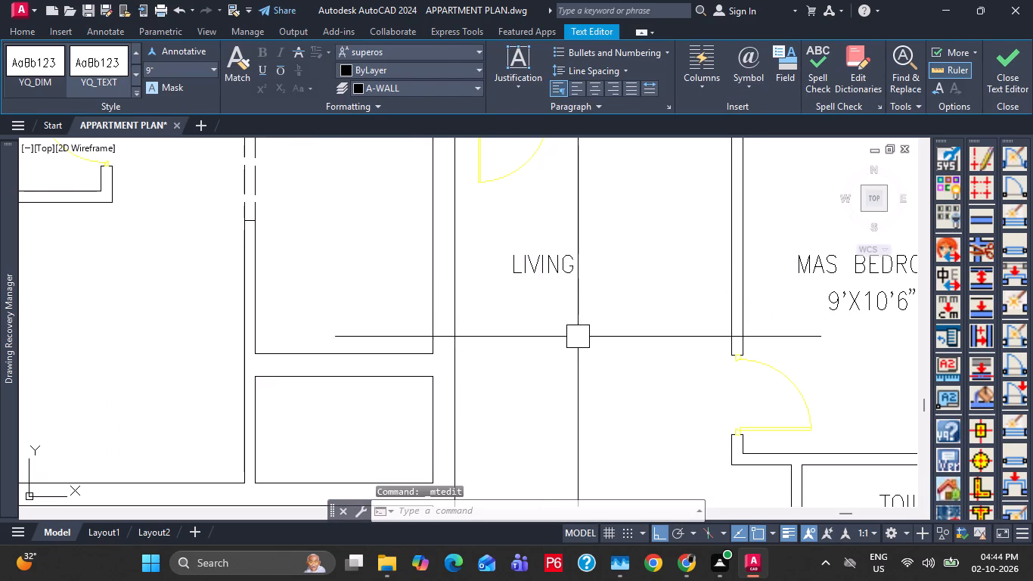
pyautogui.scroll(-2, 586, 322)
pyautogui.moveTo(489, 341); pyautogui.dragTo(581, 282, button='middle')
pyautogui.scroll(2, 297, 375)
pyautogui.press('Escape')
pyautogui.press('Escape')
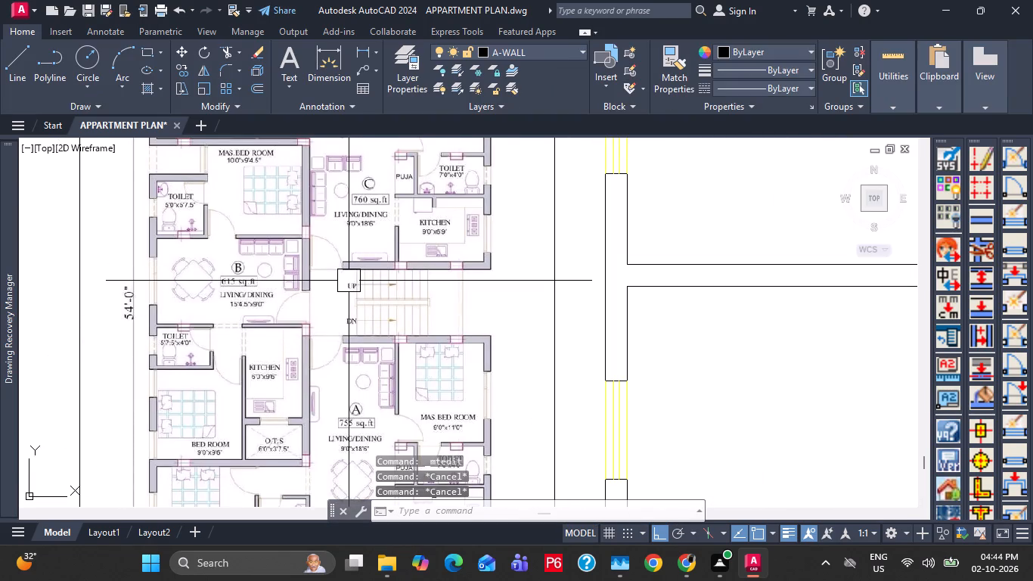
pyautogui.hotkey('ctrl', 's')
# Check apartment A's living area on the reference plan and extend the LIVING label to LIVING/DINING.
pyautogui.scroll(2, 362, 374)
pyautogui.scroll(-2, 391, 337)
pyautogui.scroll(3, 360, 427)
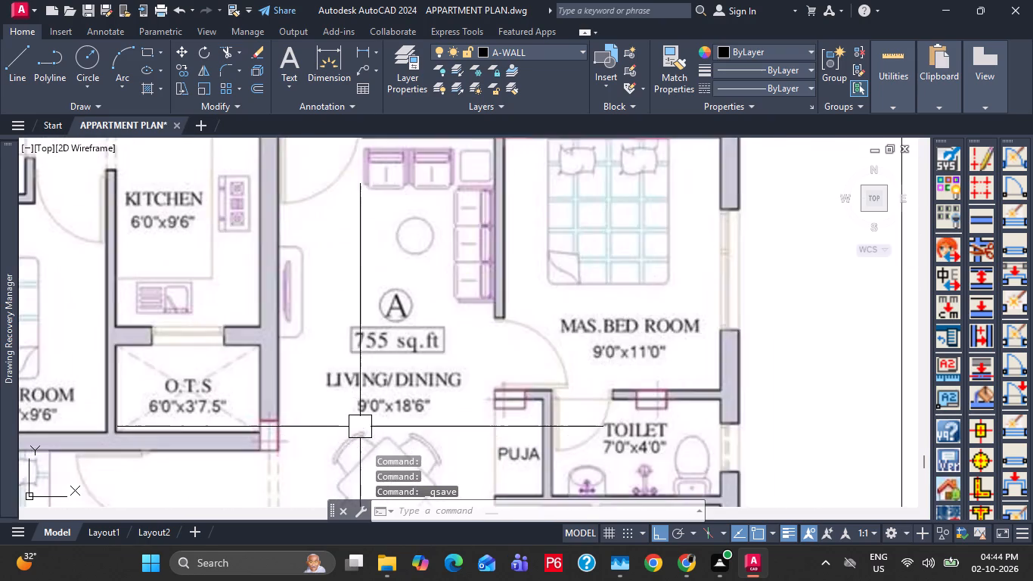
pyautogui.scroll(-6, 385, 334)
pyautogui.moveTo(673, 261); pyautogui.dragTo(527, 383, button='middle')
pyautogui.scroll(4, 460, 305)
pyautogui.moveTo(445, 452); pyautogui.dragTo(545, 257, button='middle')
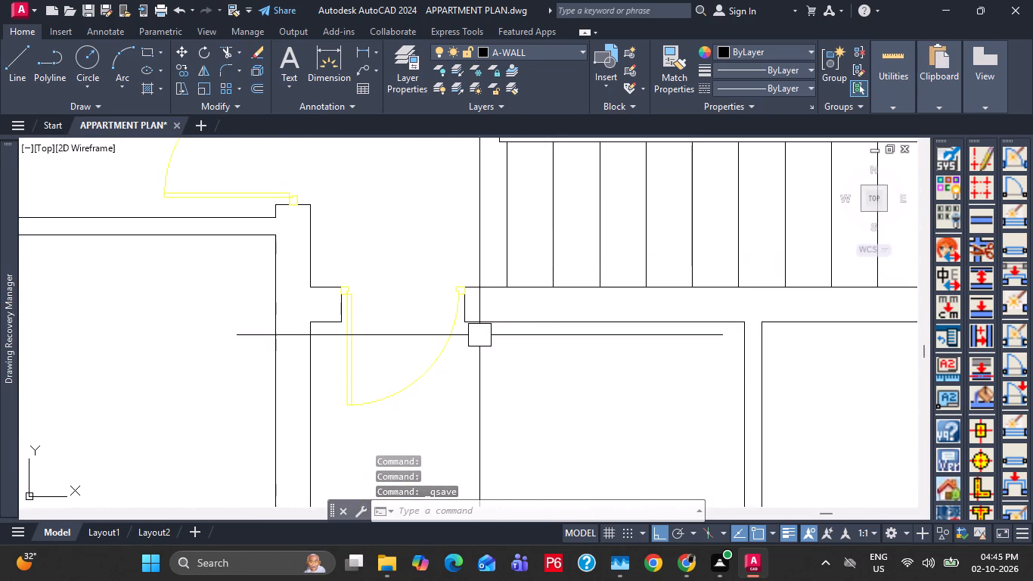
pyautogui.moveTo(483, 333); pyautogui.dragTo(577, 35, button='middle')
pyautogui.doubleClick(556, 222)
pyautogui.click(624, 238)
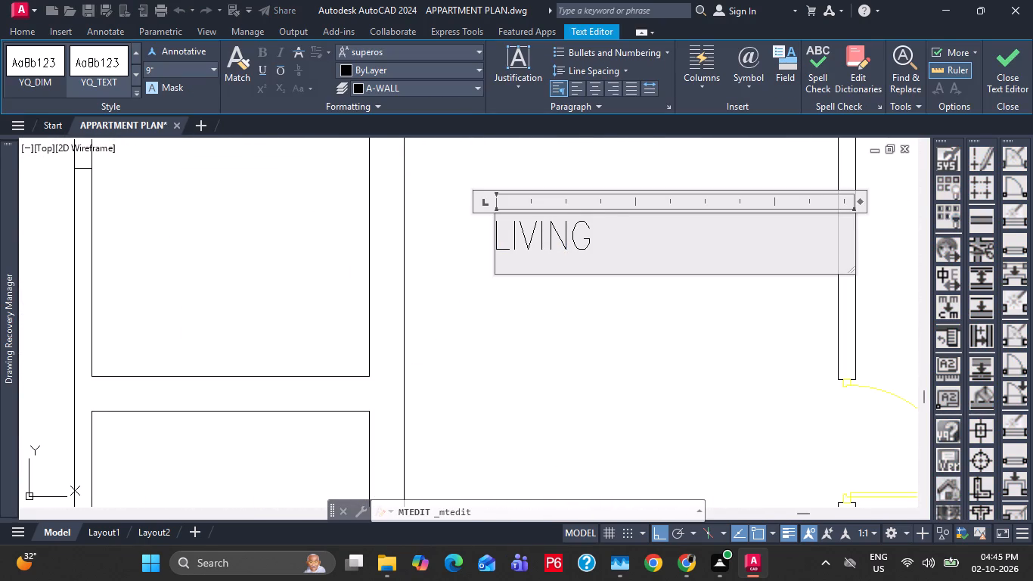
pyautogui.press('/')
pyautogui.press('d')
pyautogui.write('INING')
pyautogui.click(615, 303)
# Move the LIVING/DINING label straight south toward the middle of the living area, and save the drawing.
pyautogui.scroll(-3, 641, 182)
pyautogui.moveTo(637, 244); pyautogui.dragTo(645, 271, button='middle')
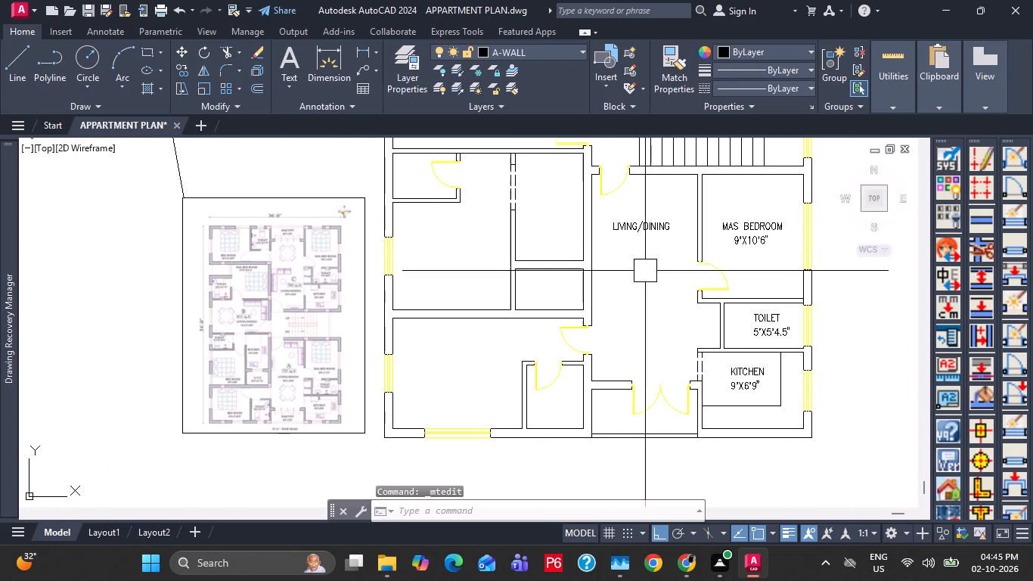
pyautogui.click(638, 239)
pyautogui.press('m')
pyautogui.press('space')
pyautogui.click(659, 292)
pyautogui.click(654, 327)
pyautogui.press('Escape')
pyautogui.press('Escape')
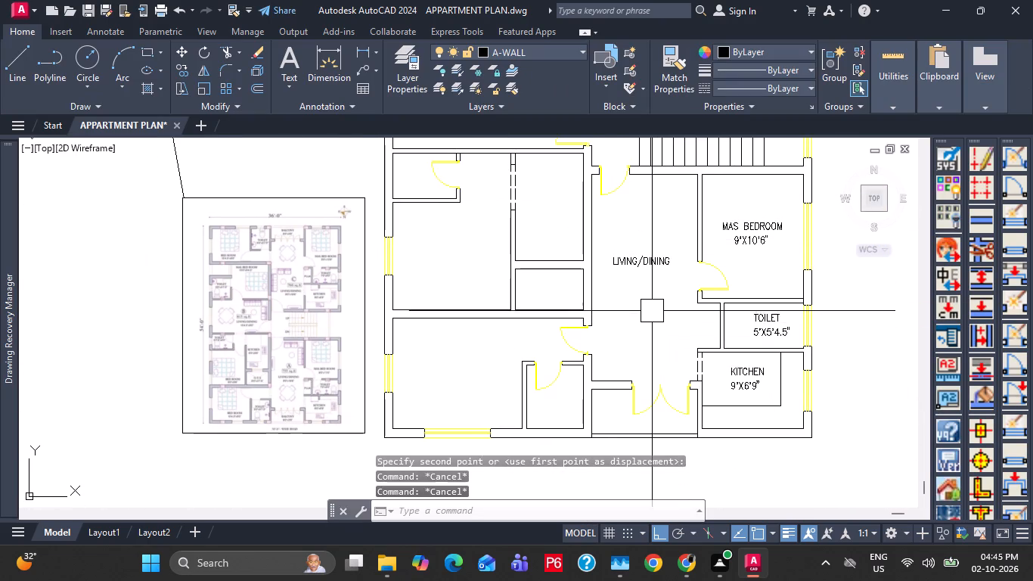
pyautogui.hotkey('ctrl', 's')
# Copy the north balcony's BALCONY 9'X3'6" label straight south into the south balcony, and save the drawing.
pyautogui.scroll(3, 267, 373)
pyautogui.moveTo(392, 381); pyautogui.dragTo(360, 287, button='middle')
pyautogui.scroll(-1, 380, 237)
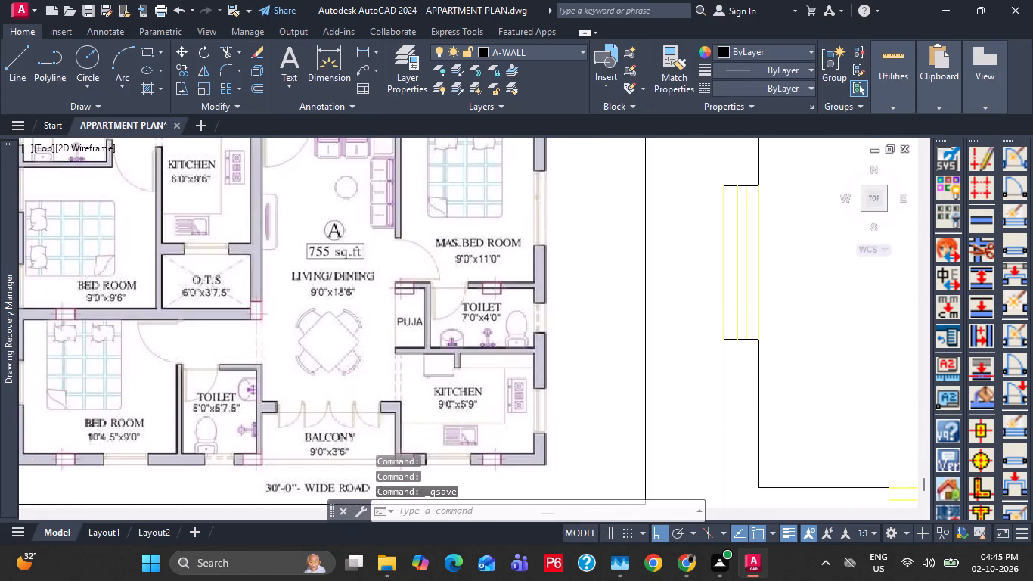
pyautogui.scroll(-2, 380, 237)
pyautogui.moveTo(555, 282); pyautogui.dragTo(275, 353, button='middle')
pyautogui.moveTo(490, 268); pyautogui.dragTo(470, 448, button='middle')
pyautogui.moveTo(429, 292); pyautogui.dragTo(439, 411, button='middle')
pyautogui.moveTo(443, 275); pyautogui.dragTo(447, 359, button='middle')
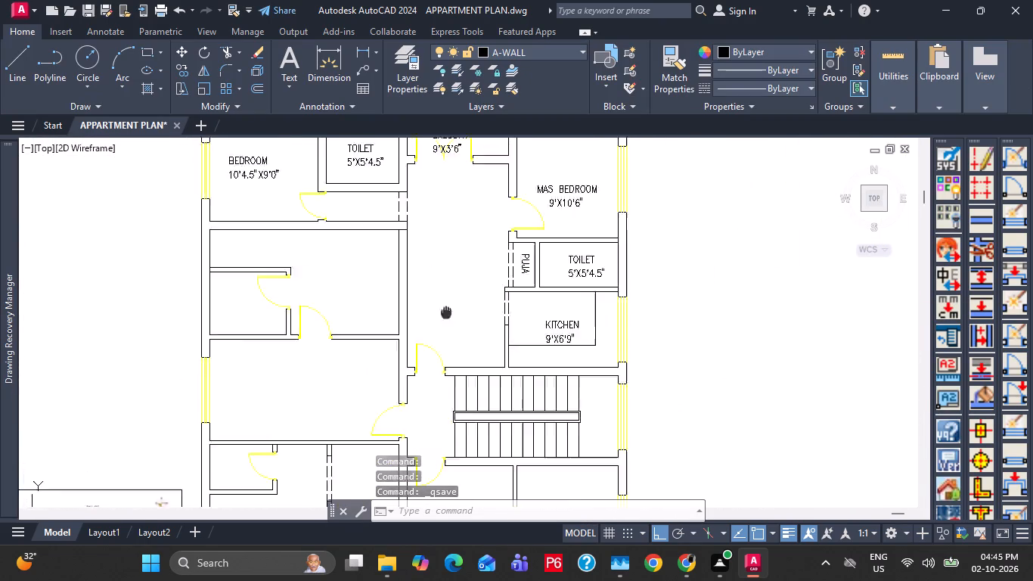
pyautogui.moveTo(447, 359); pyautogui.dragTo(444, 423, button='middle')
pyautogui.scroll(2, 442, 259)
pyautogui.click(443, 252)
pyautogui.write('CO')
pyautogui.press('space')
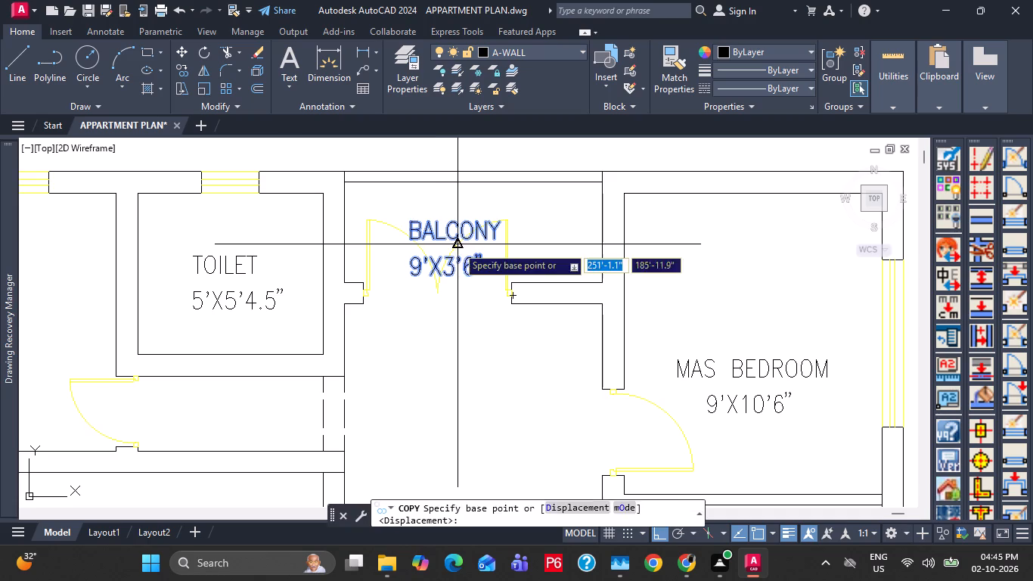
pyautogui.click(457, 246)
pyautogui.scroll(-1, 464, 319)
pyautogui.moveTo(464, 390); pyautogui.dragTo(473, 125, button='middle')
pyautogui.scroll(-1, 464, 255)
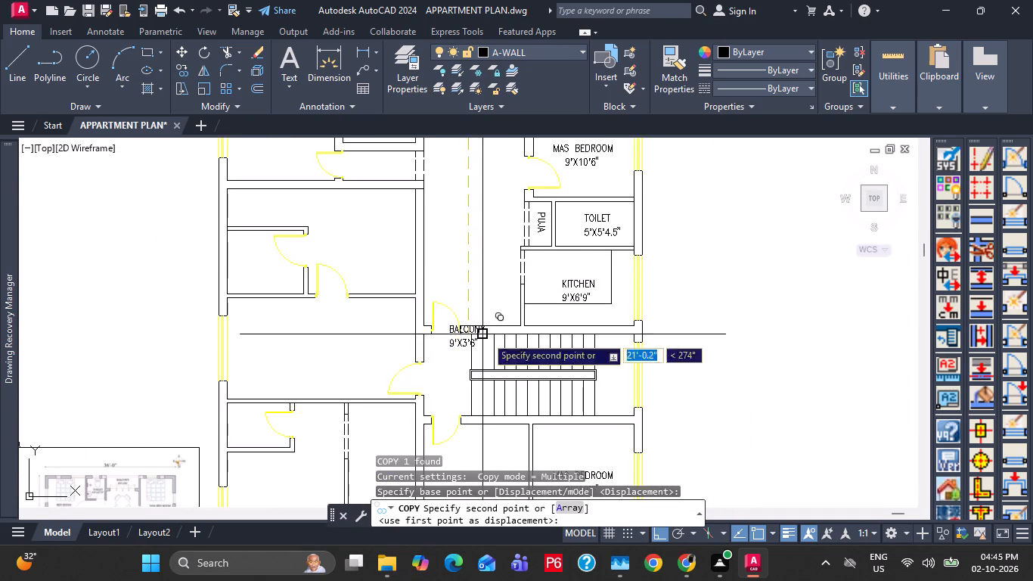
pyautogui.moveTo(485, 336); pyautogui.dragTo(498, 257, button='middle')
pyautogui.moveTo(485, 429); pyautogui.dragTo(493, 286, button='middle')
pyautogui.moveTo(492, 424); pyautogui.dragTo(502, 345, button='middle')
pyautogui.scroll(1, 497, 372)
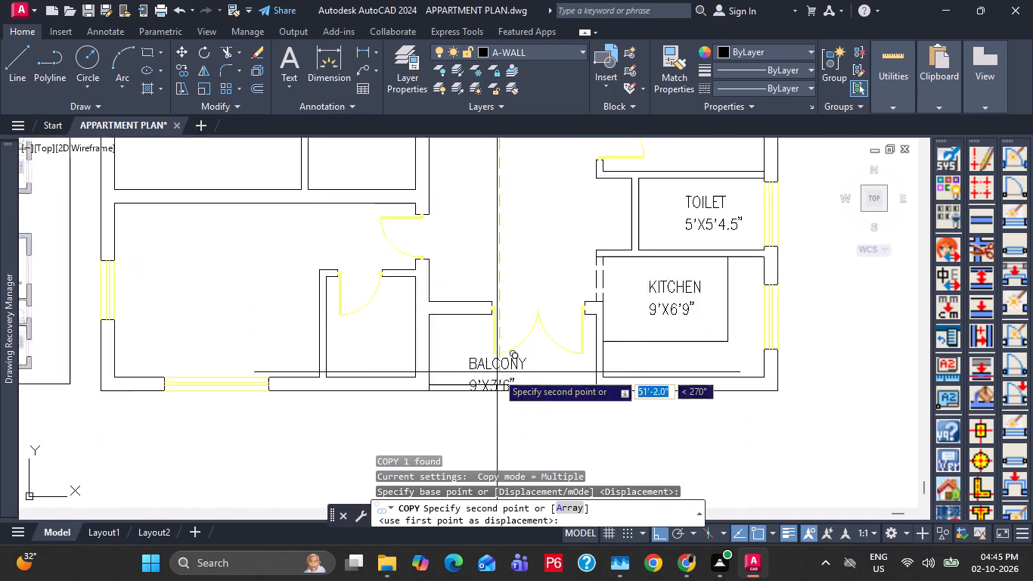
pyautogui.scroll(1, 497, 372)
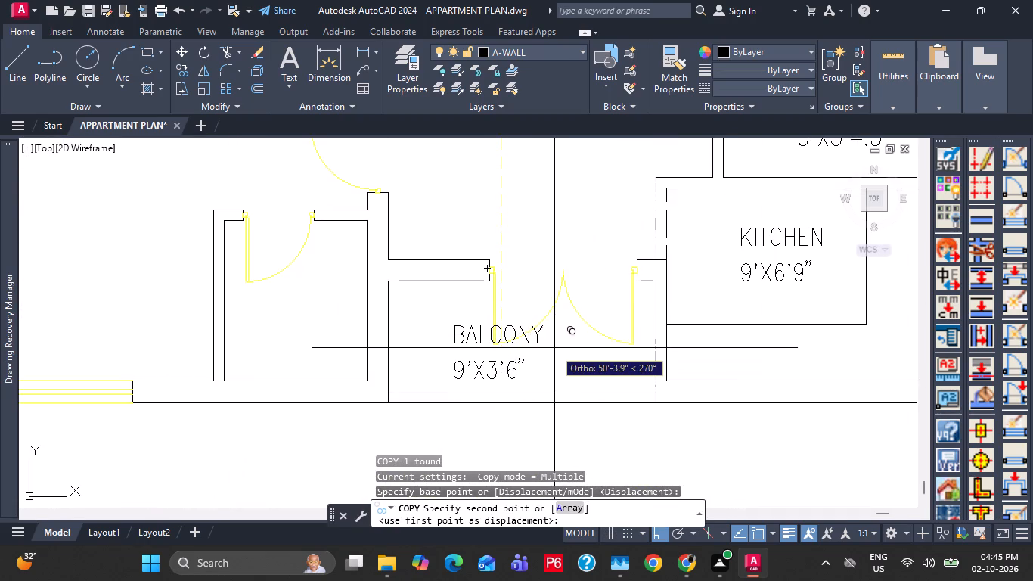
pyautogui.click(557, 346)
pyautogui.press('Escape')
pyautogui.press('Escape')
pyautogui.hotkey('ctrl', 's')
# Copy the TOILET 5'X5'4.5" label from above the north kitchen into the toilet beside the south balcony.
pyautogui.scroll(-2, 571, 318)
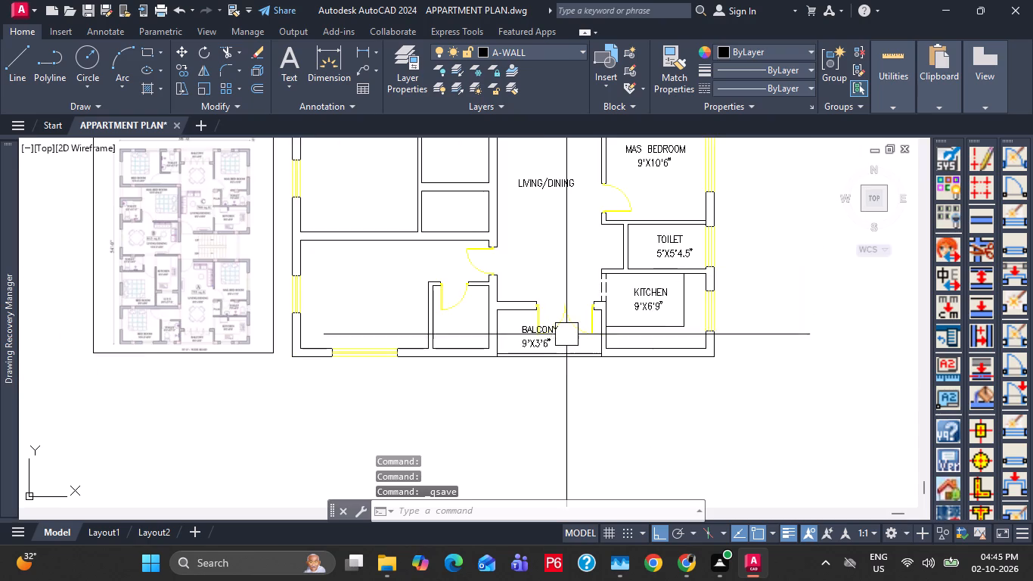
pyautogui.moveTo(470, 304); pyautogui.dragTo(563, 335, button='middle')
pyautogui.scroll(2, 181, 387)
pyautogui.scroll(1, 513, 289)
pyautogui.scroll(-2, 500, 300)
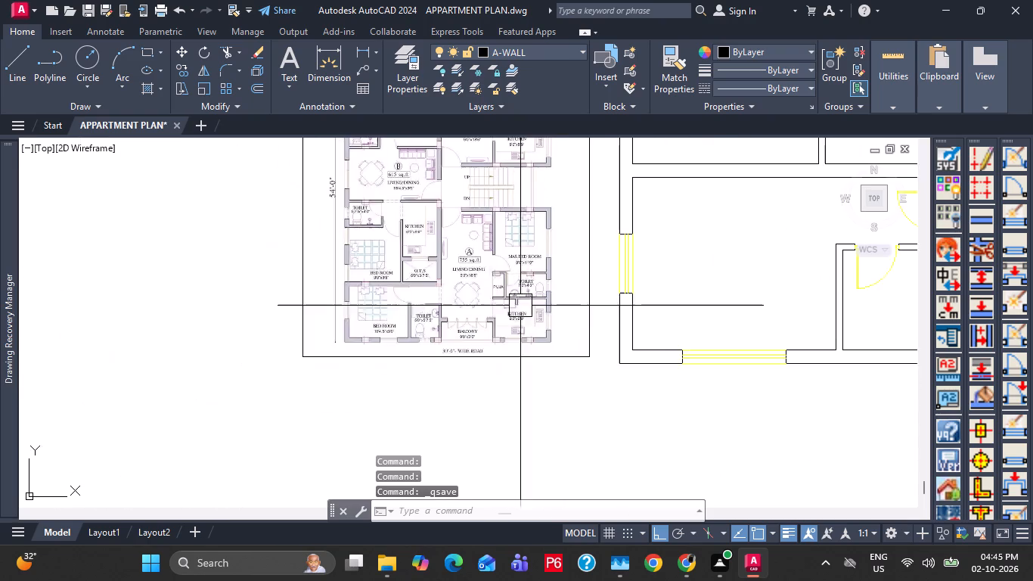
pyautogui.moveTo(709, 270); pyautogui.dragTo(452, 410, button='middle')
pyautogui.scroll(-1, 556, 306)
pyautogui.moveTo(668, 273); pyautogui.dragTo(558, 374, button='middle')
pyautogui.moveTo(652, 290); pyautogui.dragTo(597, 426, button='middle')
pyautogui.scroll(1, 628, 294)
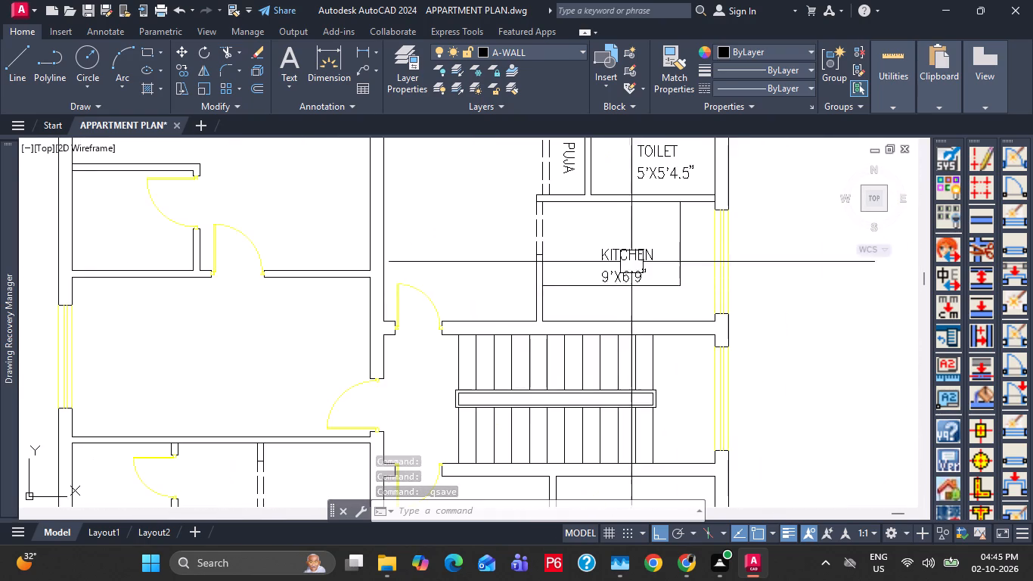
pyautogui.moveTo(641, 234); pyautogui.dragTo(631, 326, button='middle')
pyautogui.click(642, 268)
pyautogui.press('x')
pyautogui.press('Escape')
pyautogui.click(642, 267)
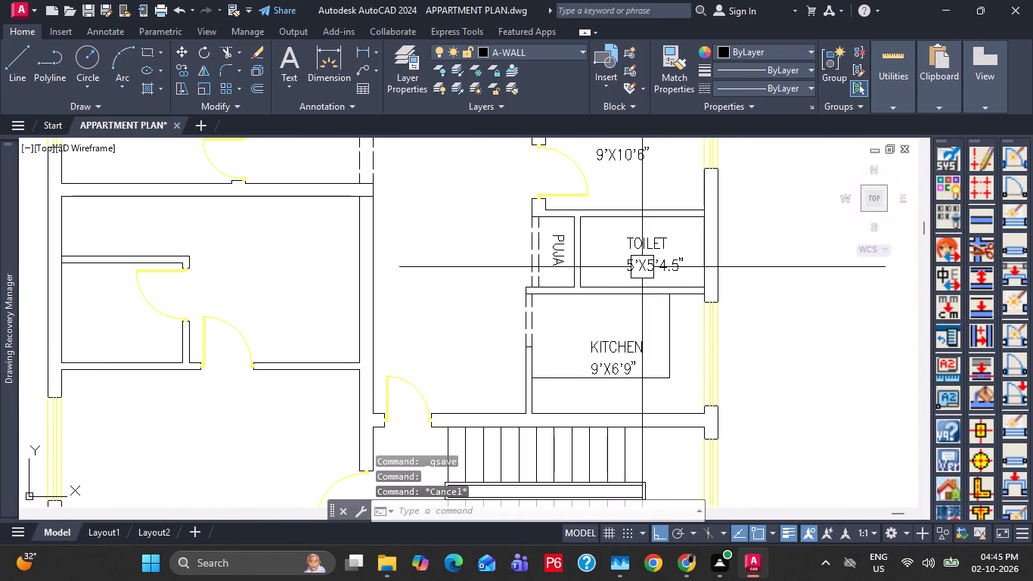
pyautogui.write('CO')
pyautogui.press('space')
pyautogui.click(642, 267)
pyautogui.scroll(-3, 645, 269)
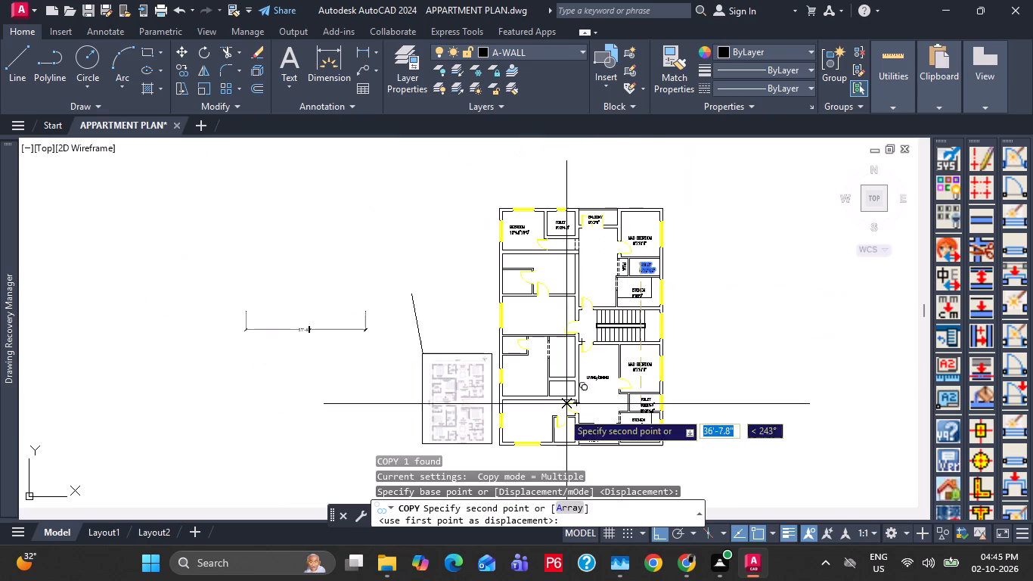
pyautogui.moveTo(557, 422); pyautogui.dragTo(658, 235, button='middle')
pyautogui.scroll(3, 647, 234)
pyautogui.click(665, 255)
pyautogui.press('Escape')
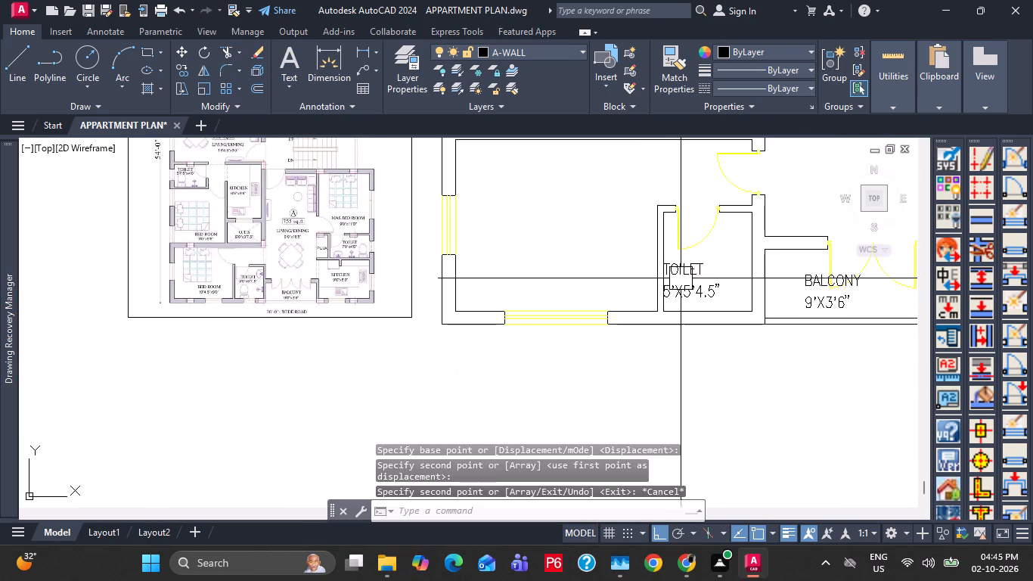
# Move the copied TOILET label about 1'-5" east toward the middle of the room, and save the drawing.
pyautogui.press('Escape')
pyautogui.click(682, 279)
pyautogui.write('M')
pyautogui.press('space')
pyautogui.click(659, 416)
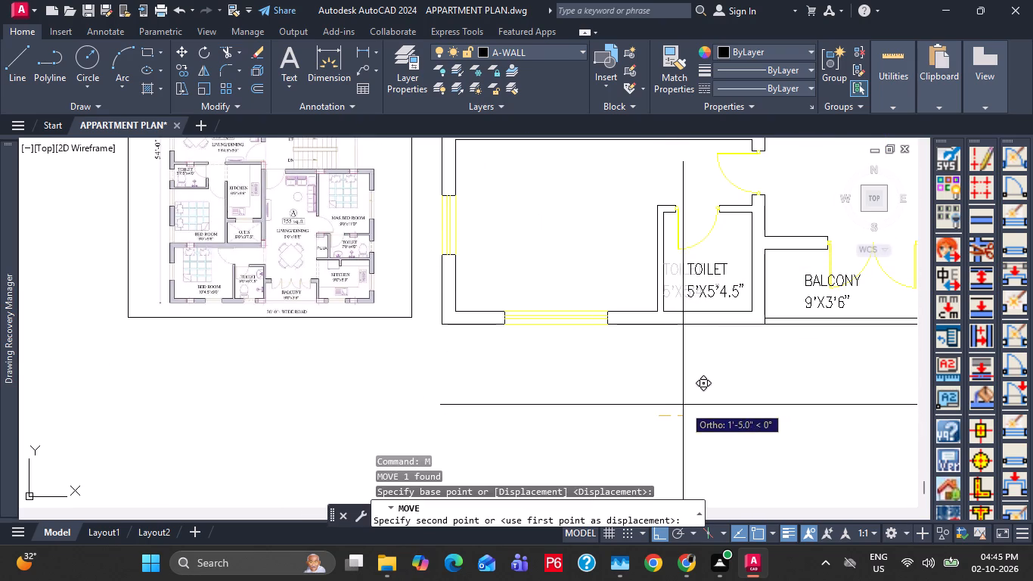
pyautogui.click(682, 404)
pyautogui.press('Escape')
pyautogui.hotkey('ctrl', 's')
# Copy the north bedroom's BEDROOM 10'4.5"X9'0" label about 44'-11" straight south into the southwest bedroom.
pyautogui.scroll(-2, 664, 367)
pyautogui.scroll(1, 834, 325)
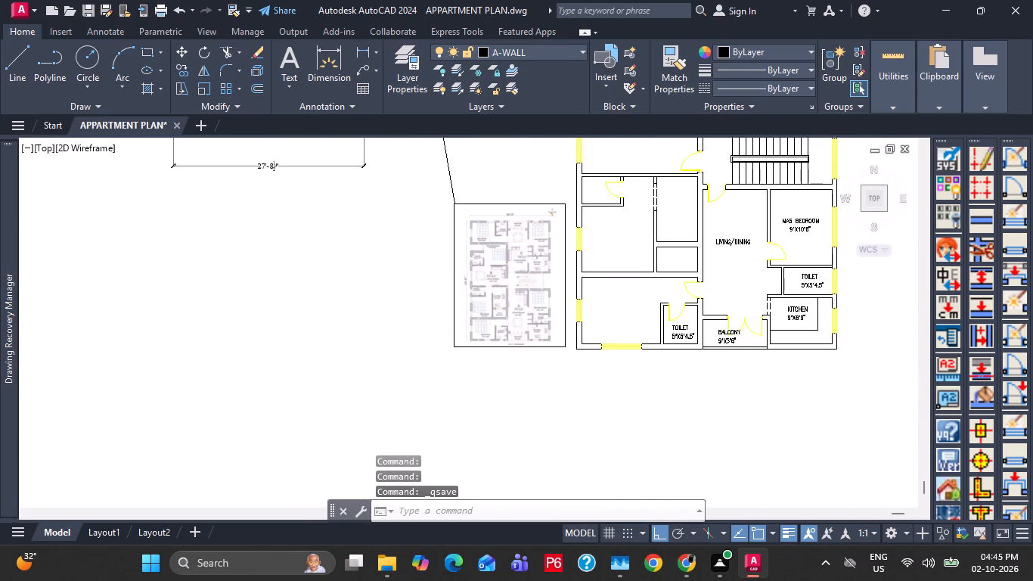
pyautogui.scroll(1, 826, 323)
pyautogui.moveTo(791, 309); pyautogui.dragTo(791, 416, button='middle')
pyautogui.scroll(-1, 579, 284)
pyautogui.scroll(3, 187, 391)
pyautogui.scroll(-3, 268, 303)
pyautogui.moveTo(589, 263); pyautogui.dragTo(568, 362, button='middle')
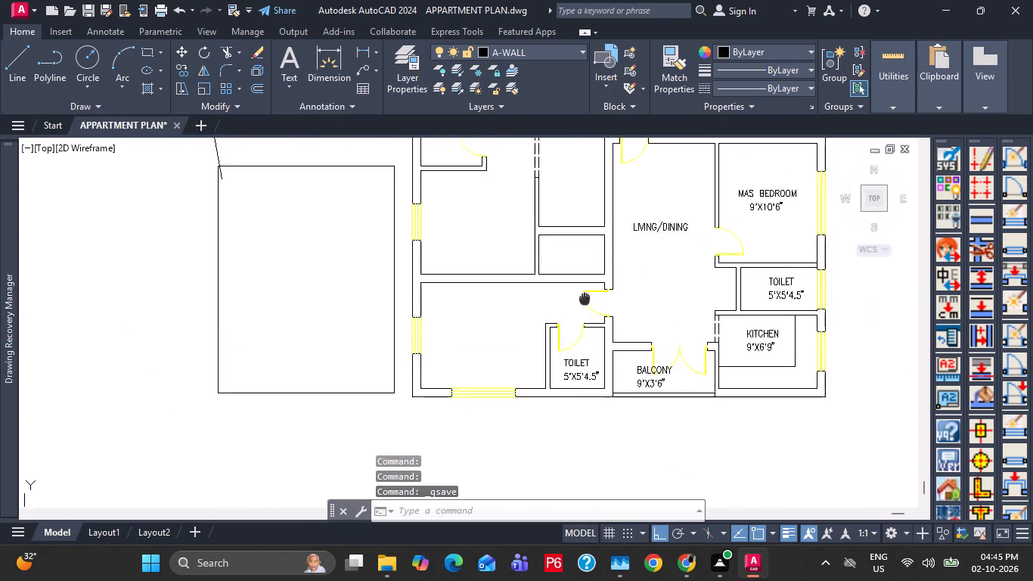
pyautogui.moveTo(568, 362); pyautogui.dragTo(532, 494, button='middle')
pyautogui.moveTo(433, 256); pyautogui.dragTo(437, 444, button='middle')
pyautogui.click(424, 236)
pyautogui.write('CO')
pyautogui.press('space')
pyautogui.click(424, 236)
pyautogui.moveTo(443, 407); pyautogui.dragTo(463, 126, button='middle')
pyautogui.moveTo(446, 398); pyautogui.dragTo(457, 159, button='middle')
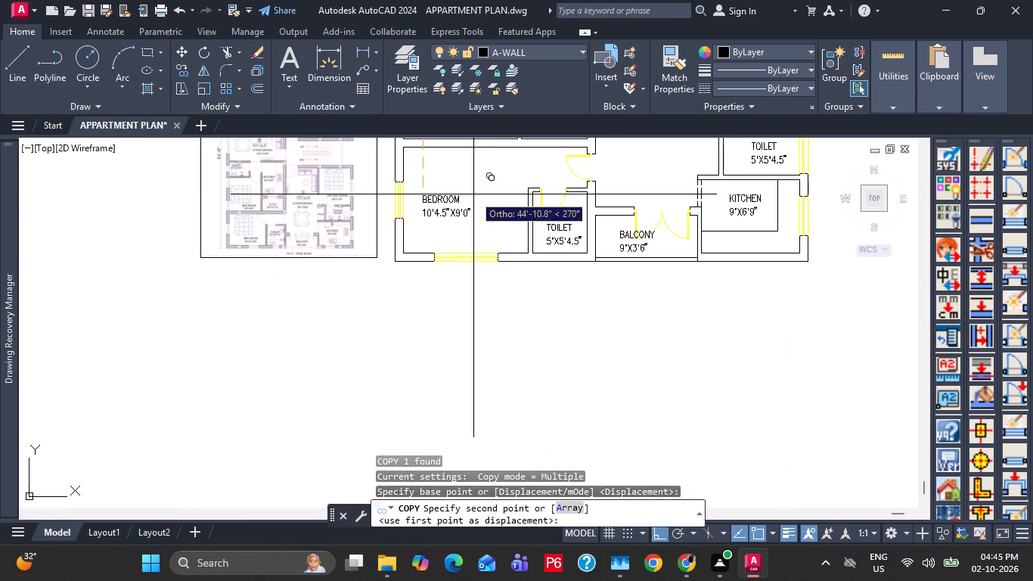
pyautogui.click(473, 194)
pyautogui.press('Escape')
# Check the bedrooms on the reference plan and copy the southwest BEDROOM label straight north into the bedroom above it.
pyautogui.scroll(3, 262, 216)
pyautogui.moveTo(238, 202); pyautogui.dragTo(240, 337, button='middle')
pyautogui.scroll(-1, 273, 277)
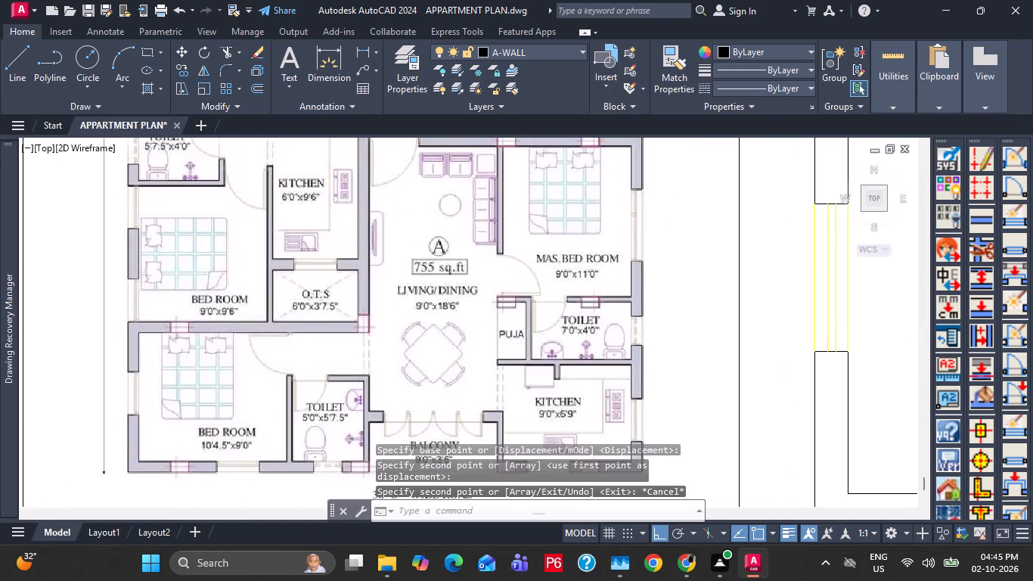
pyautogui.moveTo(445, 287); pyautogui.dragTo(449, 384, button='middle')
pyautogui.moveTo(603, 396); pyautogui.dragTo(350, 374, button='middle')
pyautogui.click(485, 367)
pyautogui.press('c')
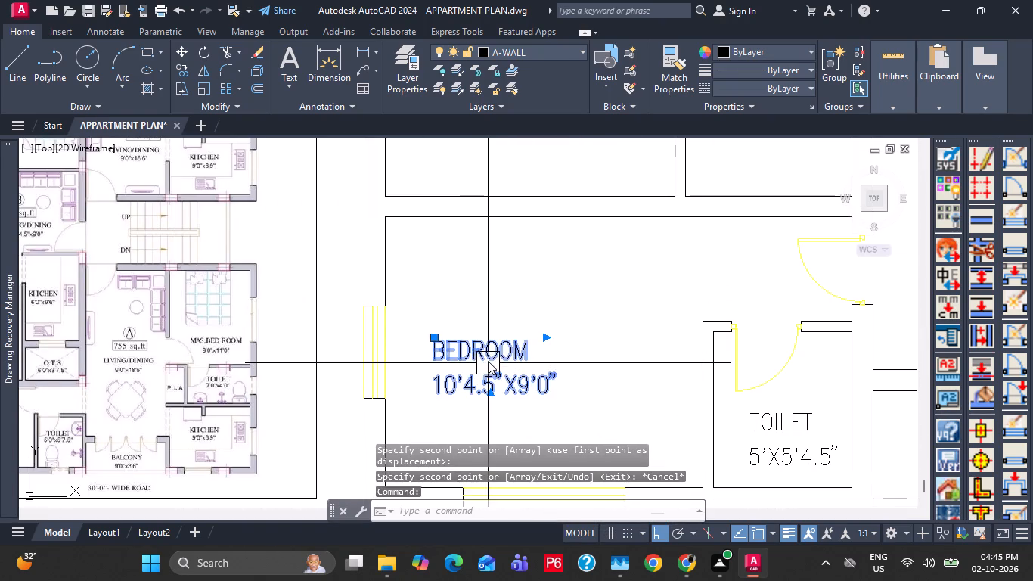
pyautogui.write('O')
pyautogui.press('space')
pyautogui.click(489, 361)
pyautogui.moveTo(485, 266); pyautogui.dragTo(461, 414, button='middle')
pyautogui.click(458, 181)
pyautogui.press('Escape')
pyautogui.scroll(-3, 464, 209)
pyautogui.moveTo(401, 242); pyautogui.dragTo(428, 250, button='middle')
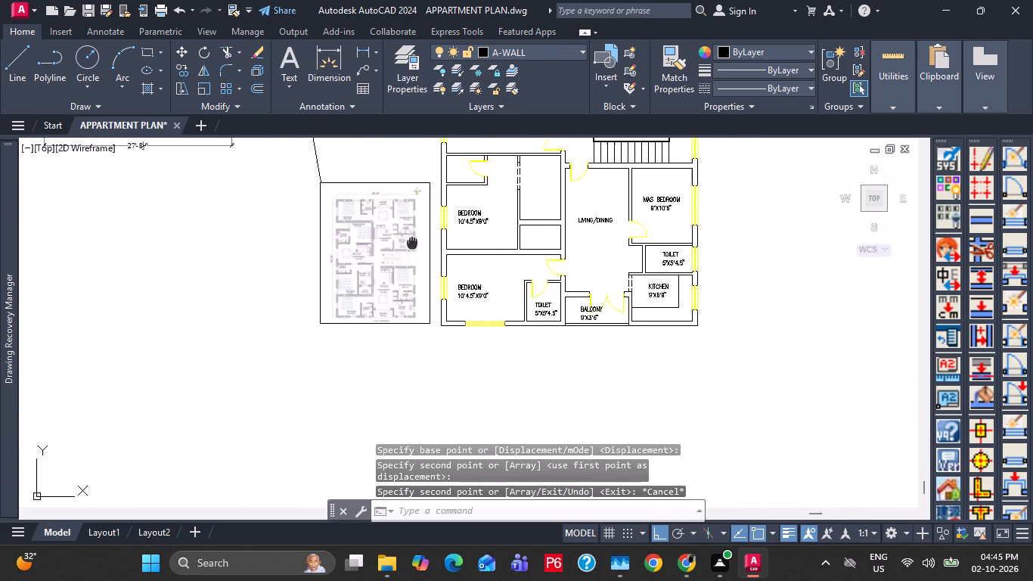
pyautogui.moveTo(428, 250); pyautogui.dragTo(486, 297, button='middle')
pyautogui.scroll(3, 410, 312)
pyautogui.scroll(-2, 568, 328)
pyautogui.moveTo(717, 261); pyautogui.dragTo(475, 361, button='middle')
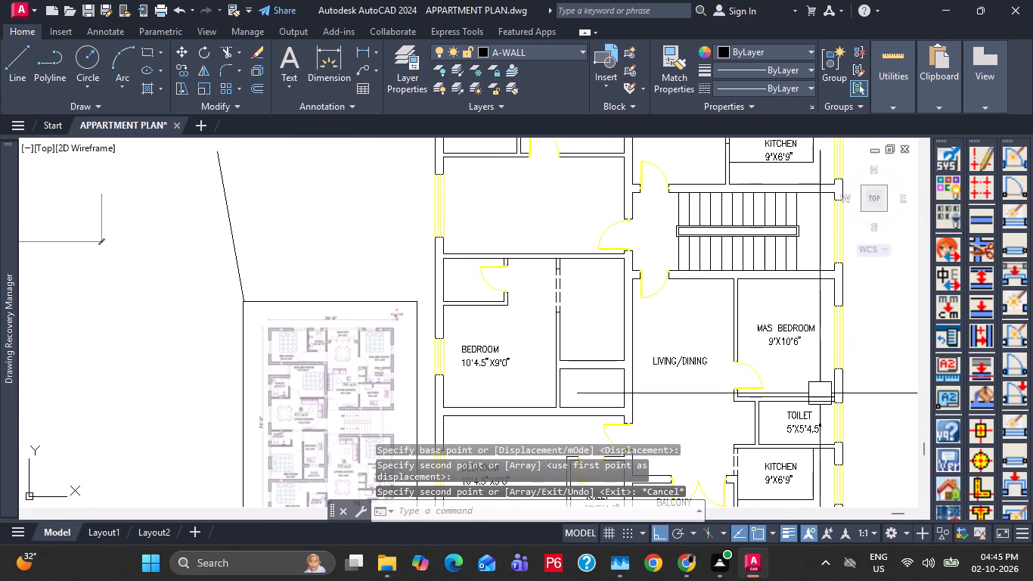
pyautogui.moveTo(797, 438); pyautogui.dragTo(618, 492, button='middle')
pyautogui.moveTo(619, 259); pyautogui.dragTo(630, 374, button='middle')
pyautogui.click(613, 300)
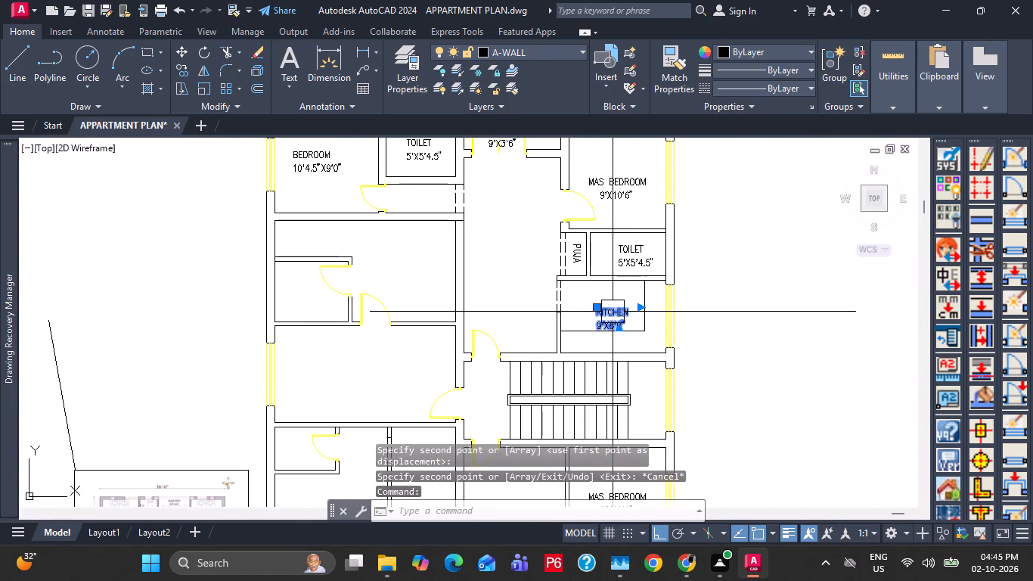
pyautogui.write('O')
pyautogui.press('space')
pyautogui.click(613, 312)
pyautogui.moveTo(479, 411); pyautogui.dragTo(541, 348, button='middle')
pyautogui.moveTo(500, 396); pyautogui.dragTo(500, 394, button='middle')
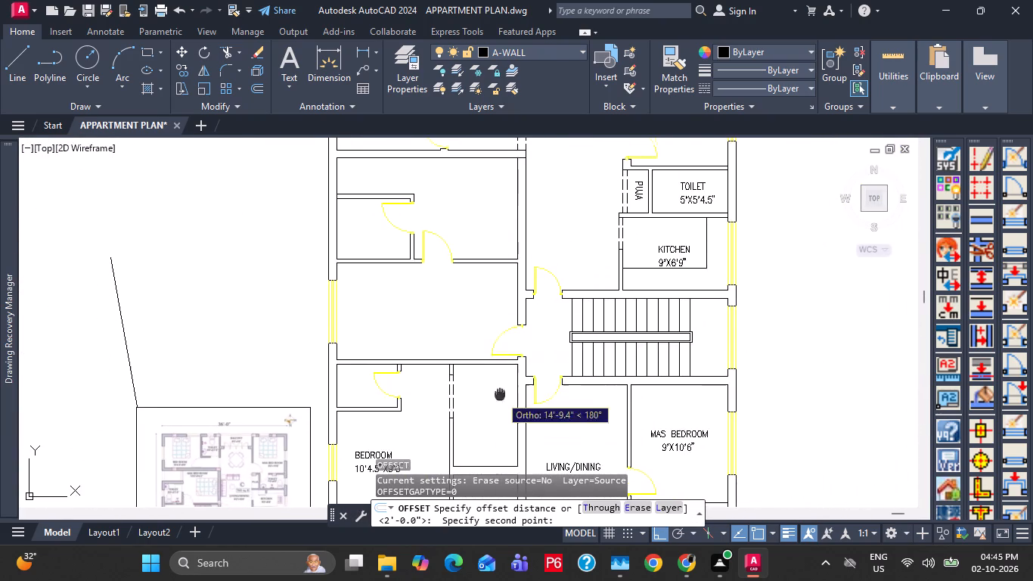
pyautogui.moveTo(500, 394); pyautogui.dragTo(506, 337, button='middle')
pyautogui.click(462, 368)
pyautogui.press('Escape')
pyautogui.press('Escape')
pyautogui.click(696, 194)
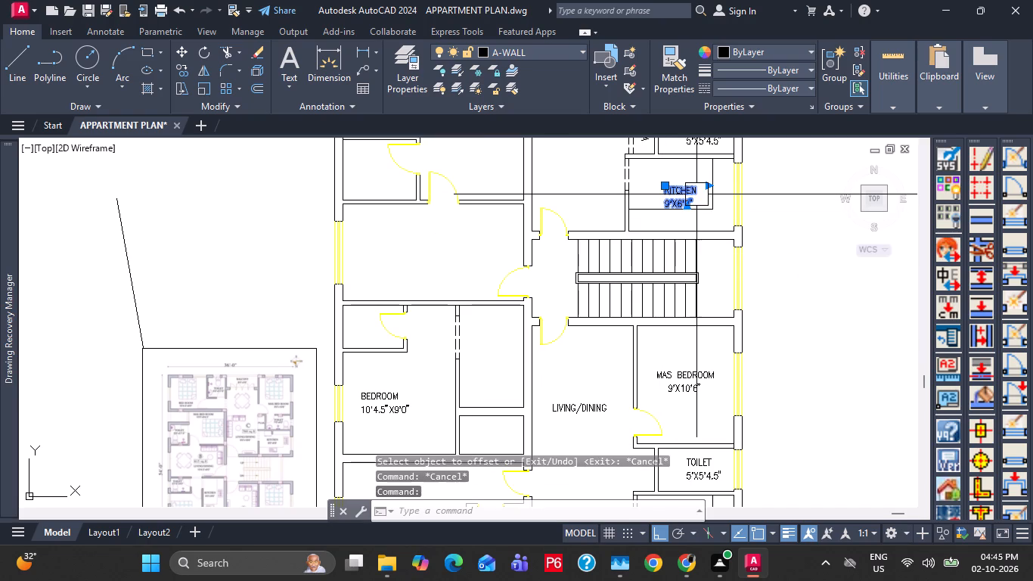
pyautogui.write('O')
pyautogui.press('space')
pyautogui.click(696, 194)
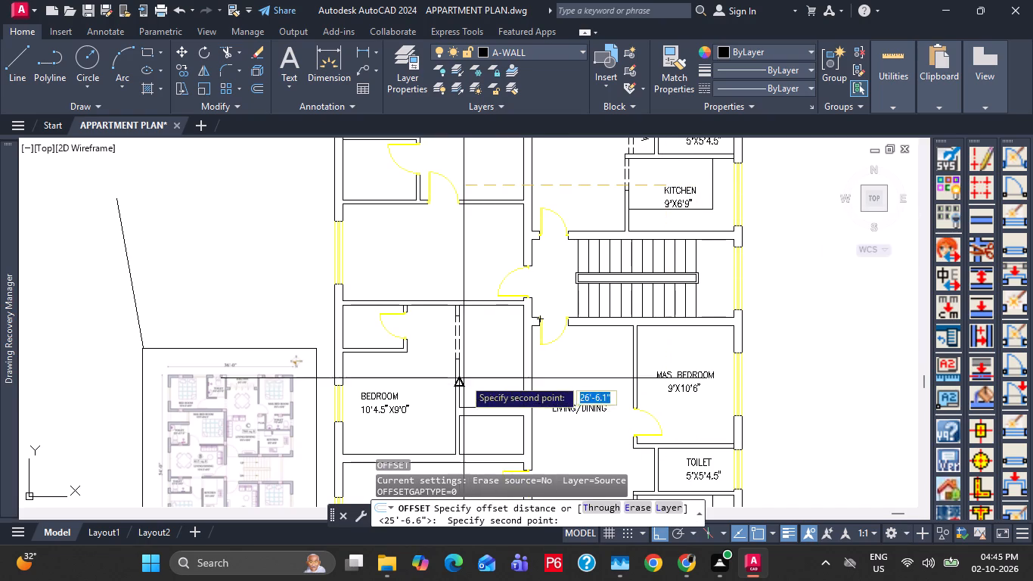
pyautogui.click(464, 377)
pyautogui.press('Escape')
# Copy the KITCHEN 9'X6'9" label from above the staircase into the kitchen west of the south living area.
pyautogui.scroll(-3, 593, 290)
pyautogui.moveTo(445, 404); pyautogui.dragTo(476, 322, button='middle')
pyautogui.scroll(5, 529, 261)
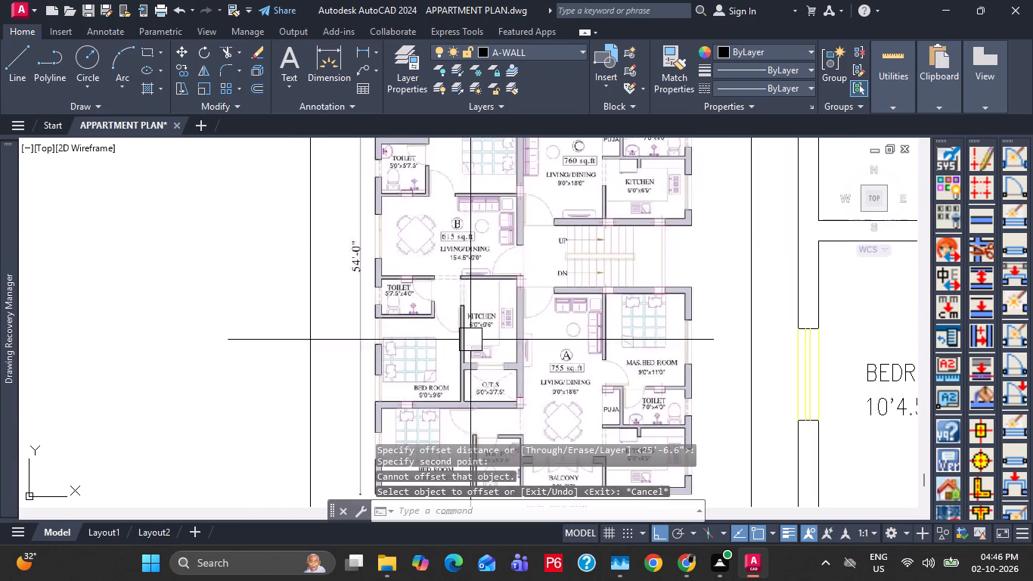
pyautogui.scroll(-4, 481, 329)
pyautogui.moveTo(675, 269); pyautogui.dragTo(542, 407, button='middle')
pyautogui.moveTo(553, 235); pyautogui.dragTo(552, 258, button='middle')
pyautogui.scroll(2, 531, 331)
pyautogui.moveTo(535, 367); pyautogui.dragTo(560, 219, button='middle')
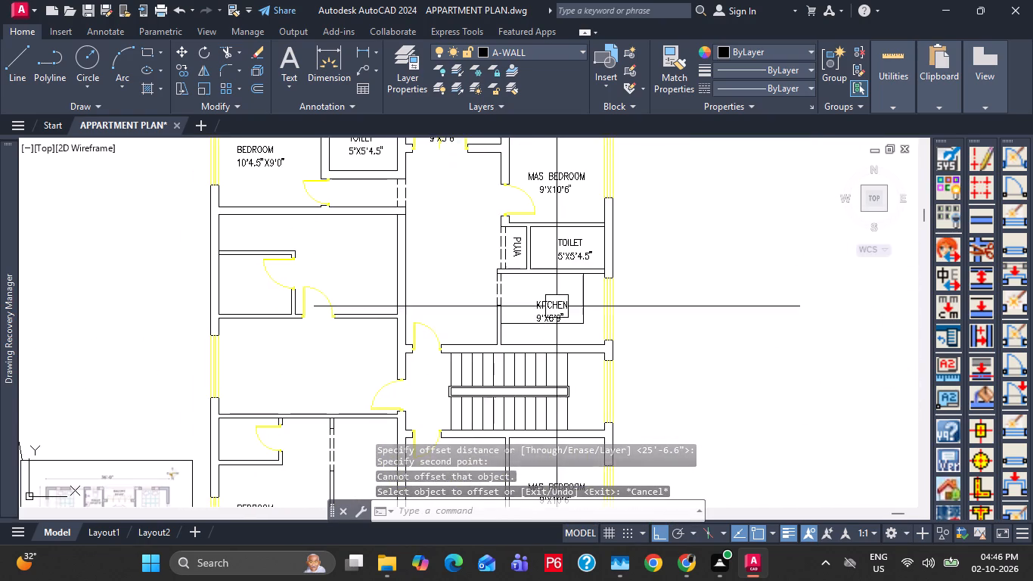
pyautogui.scroll(-4, 565, 293)
pyautogui.scroll(4, 492, 328)
pyautogui.click(623, 268)
pyautogui.write('CO')
pyautogui.press('space')
pyautogui.click(617, 289)
pyautogui.moveTo(542, 369); pyautogui.dragTo(582, 222, button='middle')
pyautogui.scroll(2, 472, 367)
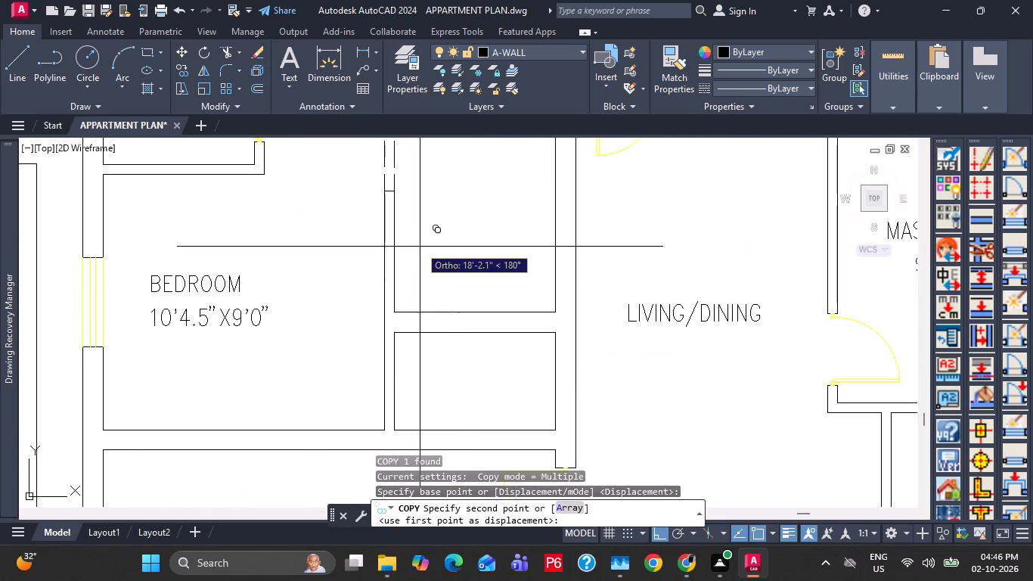
pyautogui.click(396, 244)
pyautogui.press('Escape')
# Move the copied KITCHEN label east and then north toward the middle of the kitchen, and save the drawing.
pyautogui.click(431, 259)
pyautogui.moveTo(529, 263); pyautogui.dragTo(475, 370, button='middle')
pyautogui.write('M')
pyautogui.press('space')
pyautogui.moveTo(597, 325); pyautogui.dragTo(597, 325)
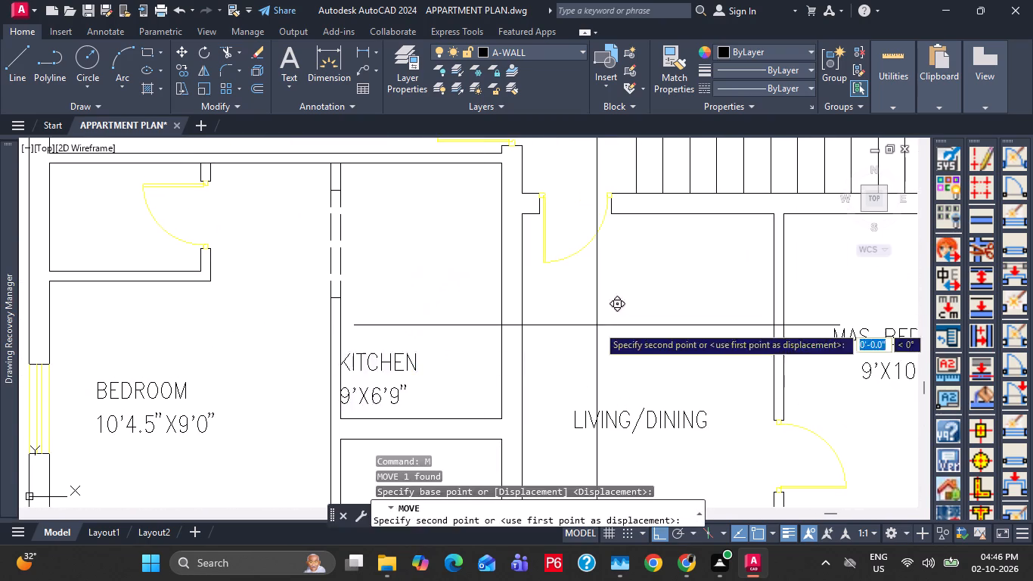
pyautogui.moveTo(597, 325); pyautogui.dragTo(608, 323)
pyautogui.click(647, 318)
pyautogui.click(389, 363)
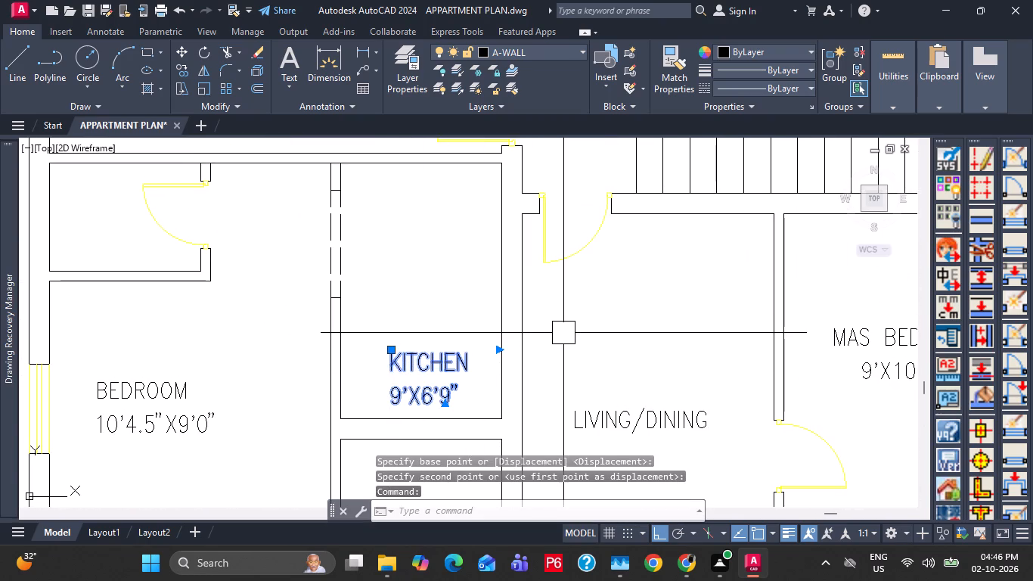
pyautogui.press('m')
pyautogui.press('space')
pyautogui.moveTo(566, 359); pyautogui.dragTo(566, 336)
pyautogui.click(573, 286)
pyautogui.press('Escape')
pyautogui.scroll(-1, 513, 286)
pyautogui.hotkey('ctrl', 's')
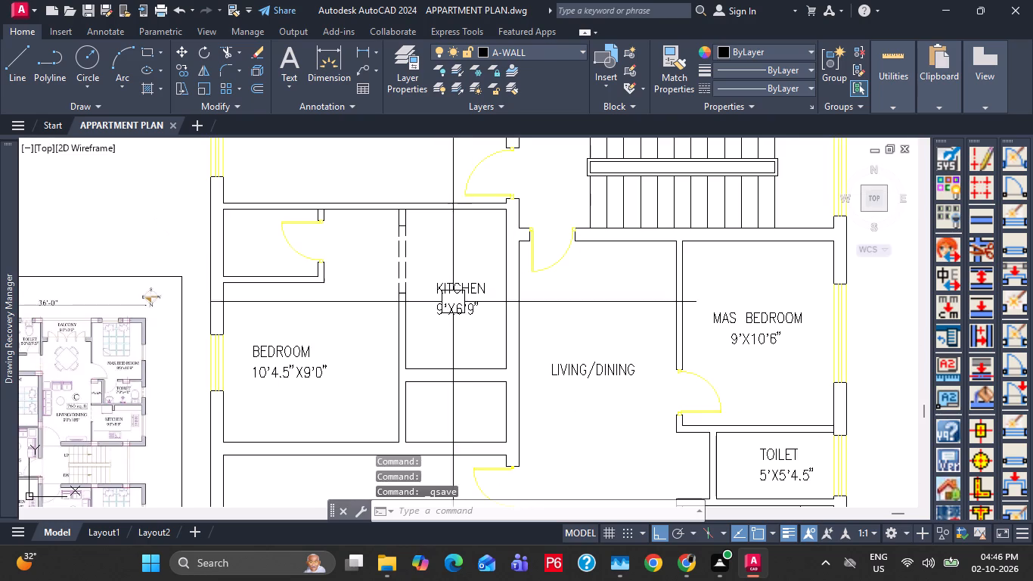
# Copy the KITCHEN label about 6' straight south into the small room below the kitchen.
pyautogui.click(452, 314)
pyautogui.press('c')
pyautogui.write('O')
pyautogui.press('space')
pyautogui.click(548, 327)
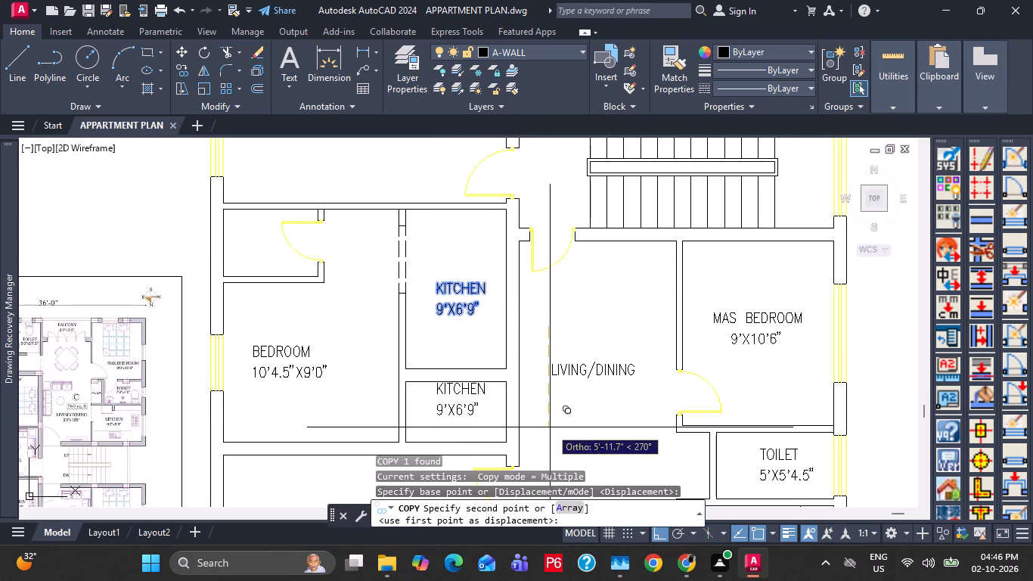
pyautogui.click(550, 427)
pyautogui.press('Escape')
pyautogui.press('Escape')
# Replace the copied label's name and dimensions in the small room with OTS.
pyautogui.doubleClick(444, 411)
pyautogui.scroll(1, 450, 409)
pyautogui.moveTo(493, 411); pyautogui.dragTo(416, 381)
pyautogui.write('OT')
pyautogui.press('s')
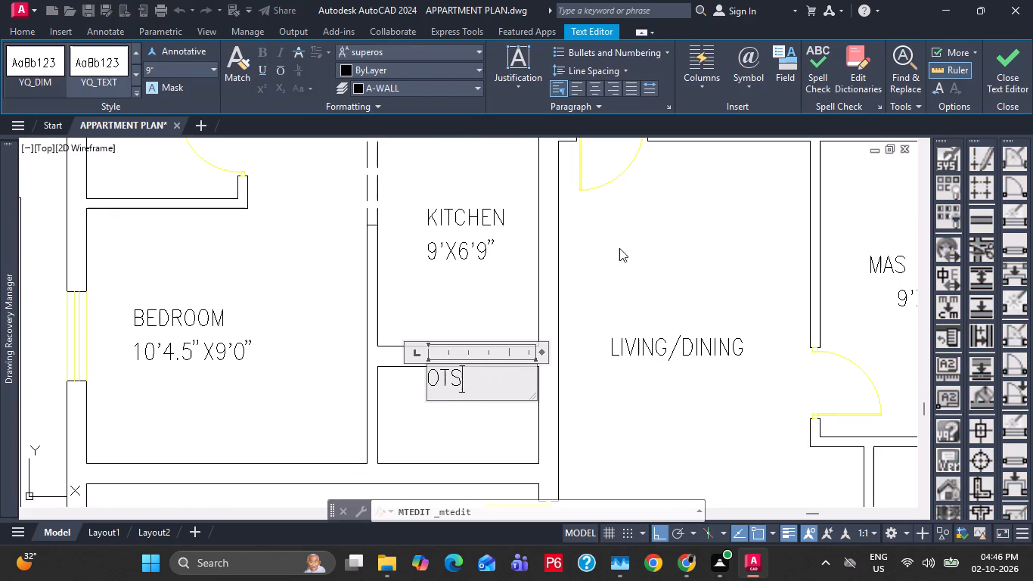
pyautogui.click(619, 248)
# Move the OTS label slightly south toward the middle of its room.
pyautogui.moveTo(392, 396); pyautogui.dragTo(437, 343, button='middle')
pyautogui.click(482, 336)
pyautogui.press('m')
pyautogui.press('space')
pyautogui.moveTo(498, 378); pyautogui.dragTo(502, 396)
pyautogui.click(502, 402)
pyautogui.press('Escape')
# Draw a short vertical line across the middle of the wall between the kitchen and the OTS.
pyautogui.moveTo(502, 309); pyautogui.dragTo(502, 340, button='middle')
pyautogui.write('L')
pyautogui.press('space')
pyautogui.scroll(1, 502, 340)
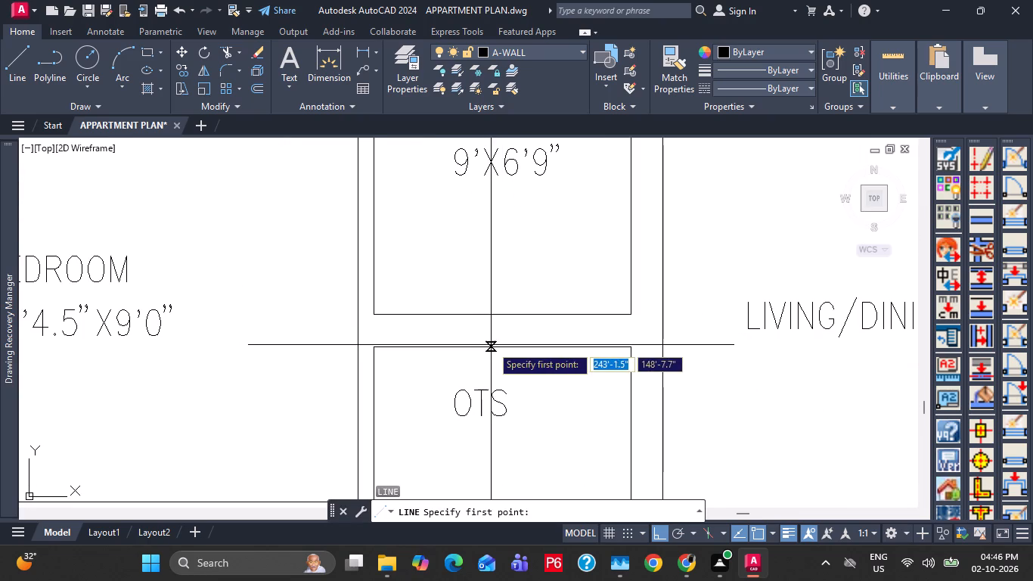
pyautogui.click(504, 348)
pyautogui.click(507, 319)
pyautogui.press('Escape')
pyautogui.press('Escape')
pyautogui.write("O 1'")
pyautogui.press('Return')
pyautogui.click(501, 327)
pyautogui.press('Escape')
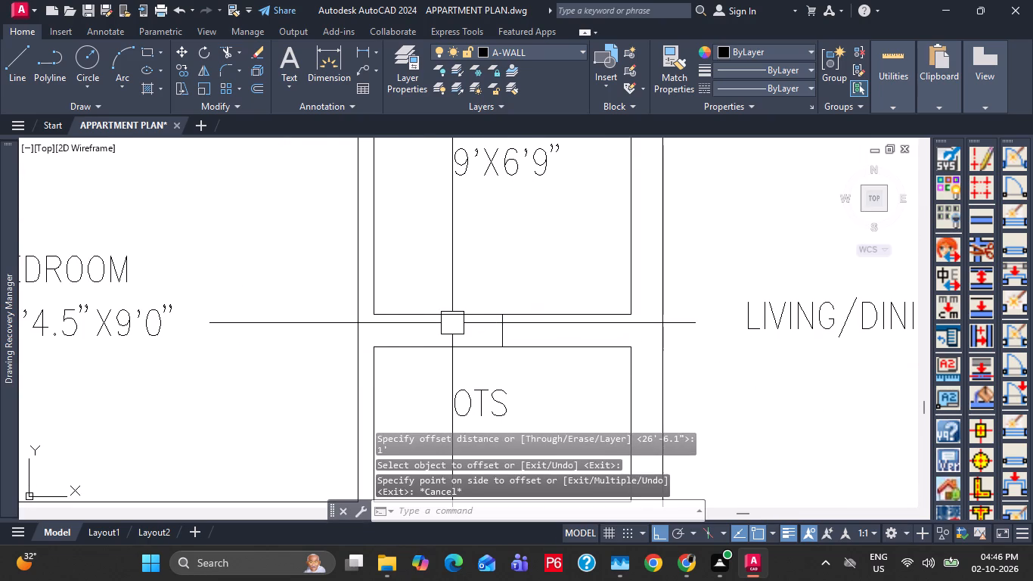
# Offset the short line in the kitchen–OTS wall 2' to both sides and delete the middle line.
pyautogui.write('O')
pyautogui.press('space')
pyautogui.scroll(1, 452, 323)
pyautogui.write("2'")
pyautogui.press('Return')
pyautogui.moveTo(529, 343); pyautogui.dragTo(520, 343)
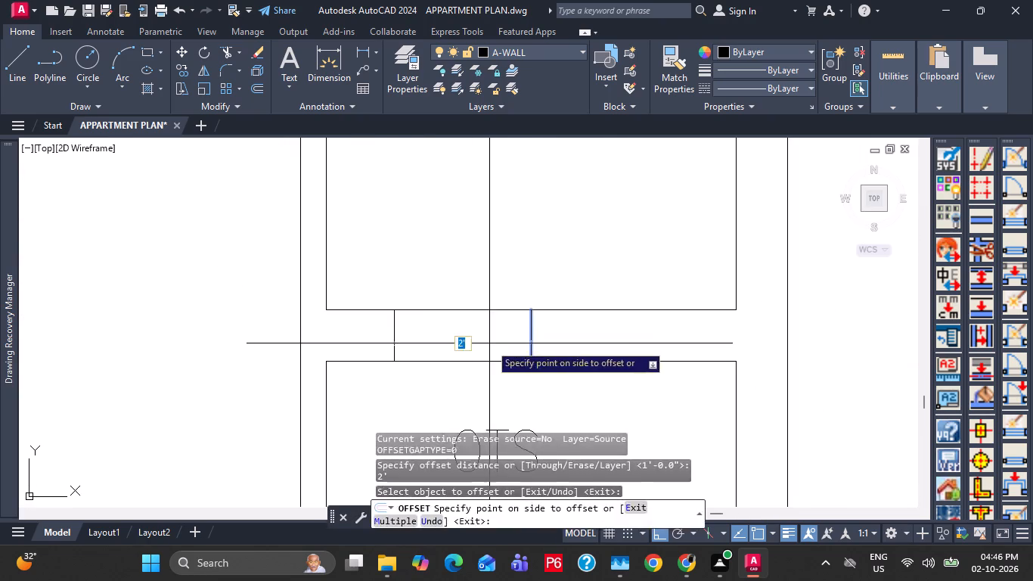
pyautogui.click(489, 343)
pyautogui.click(538, 334)
pyautogui.click(599, 322)
pyautogui.press('Escape')
pyautogui.click(535, 345)
pyautogui.press('Delete')
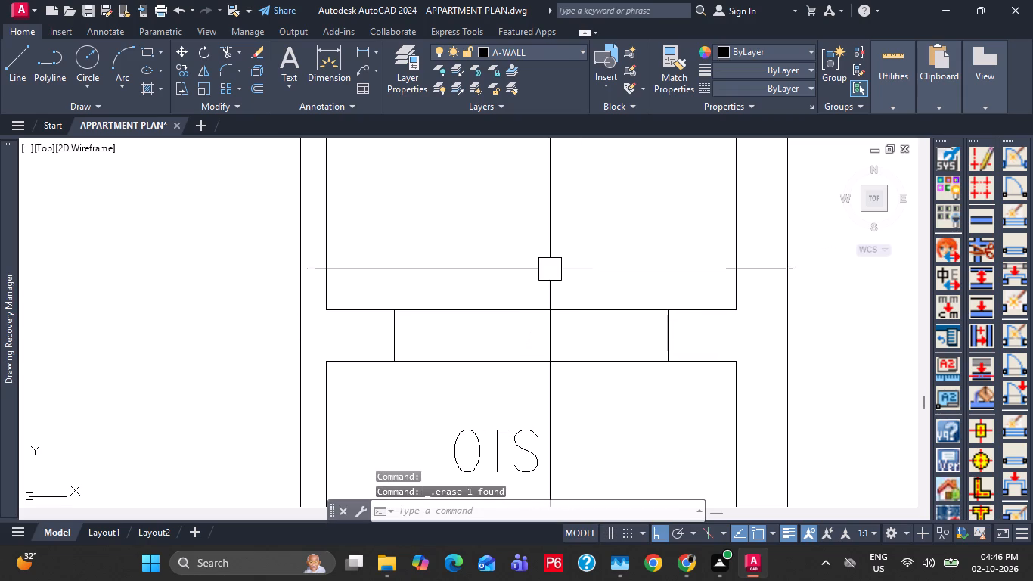
# Trim both wall lines between the two jamb lines to open the wall between the kitchen and the OTS.
pyautogui.write('TR')
pyautogui.press('space')
pyautogui.click(548, 271)
pyautogui.click(534, 393)
pyautogui.press('Escape')
# Draw two horizontal lines across the kitchen–OTS opening, joining the jambs at their north and south ends.
pyautogui.press('l')
pyautogui.press('space')
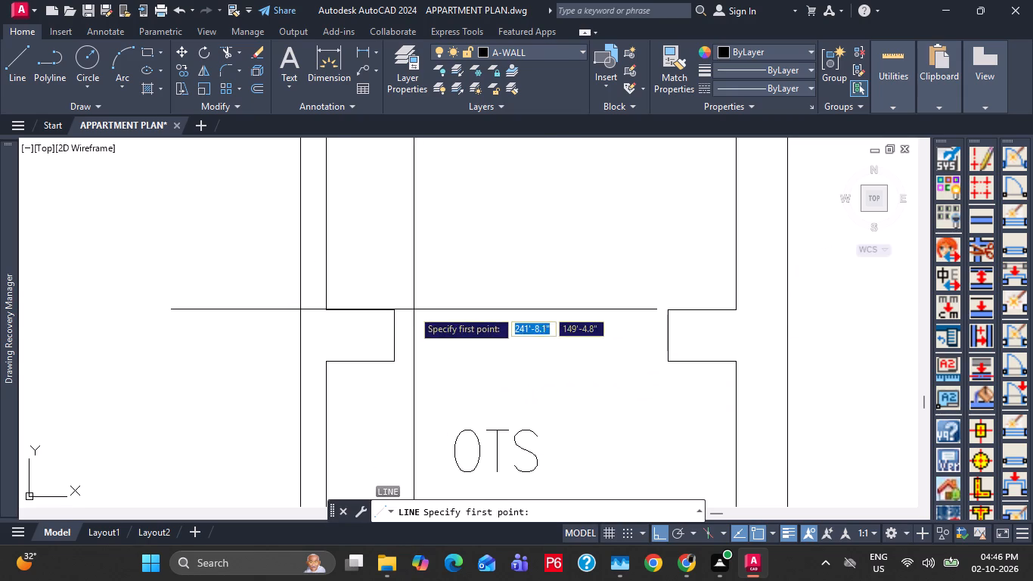
pyautogui.moveTo(395, 310); pyautogui.dragTo(409, 312)
pyautogui.click(672, 309)
pyautogui.press('Escape')
pyautogui.write('L')
pyautogui.press('space')
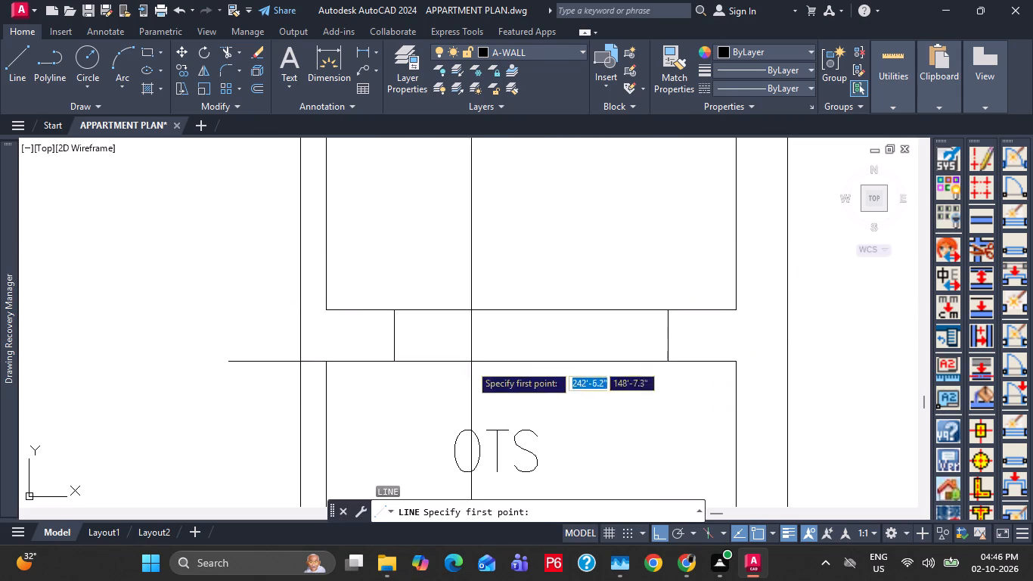
pyautogui.click(393, 361)
pyautogui.click(665, 359)
pyautogui.press('Escape')
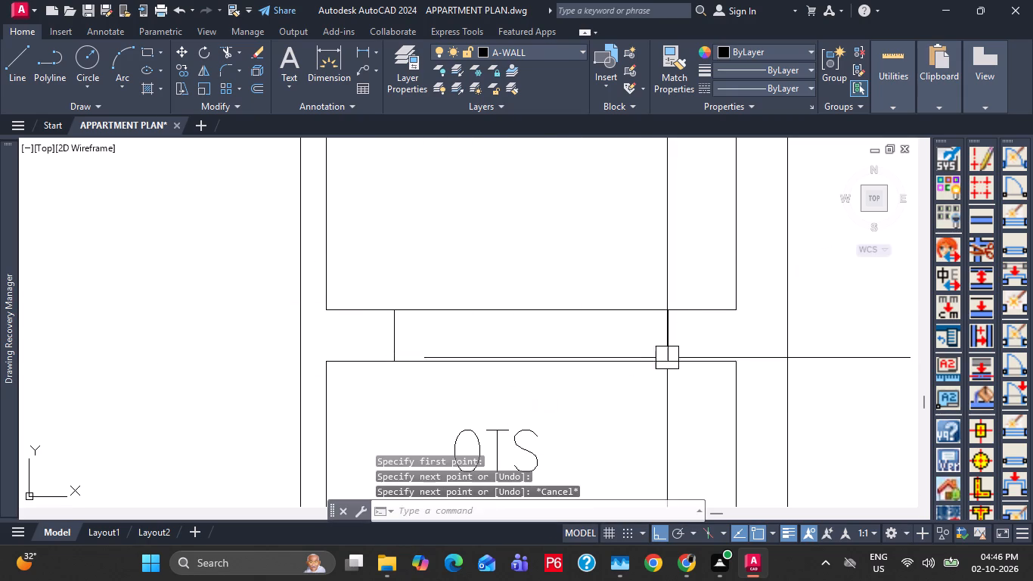
# Set the linetype of the two lines across the kitchen–OTS opening to ACAD_ISO02W100.
pyautogui.moveTo(616, 268); pyautogui.dragTo(574, 405)
pyautogui.click(583, 392)
pyautogui.click(758, 88)
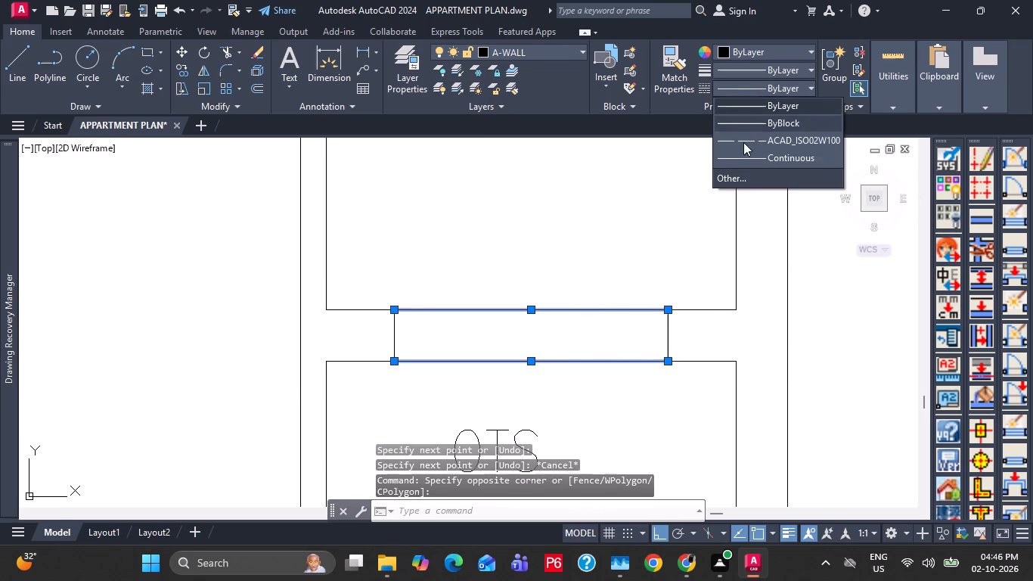
pyautogui.click(767, 141)
pyautogui.press('Escape')
pyautogui.scroll(-3, 517, 314)
pyautogui.press('Escape')
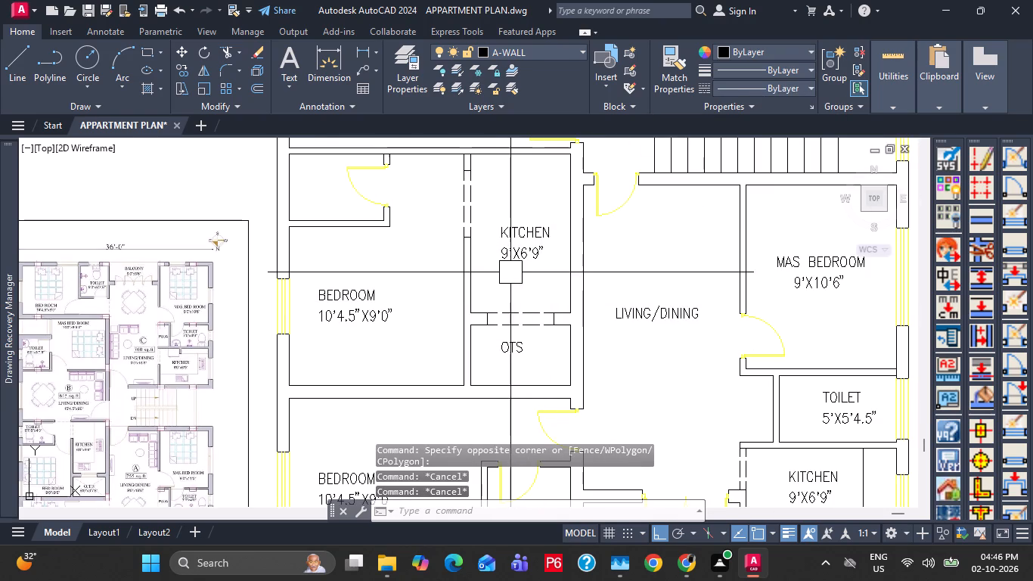
# Copy the TOILET label beside the PUJA room about 29'8" straight west toward the small toilet above the west bedroom.
pyautogui.moveTo(368, 230); pyautogui.dragTo(402, 289, button='middle')
pyautogui.scroll(-1, 523, 308)
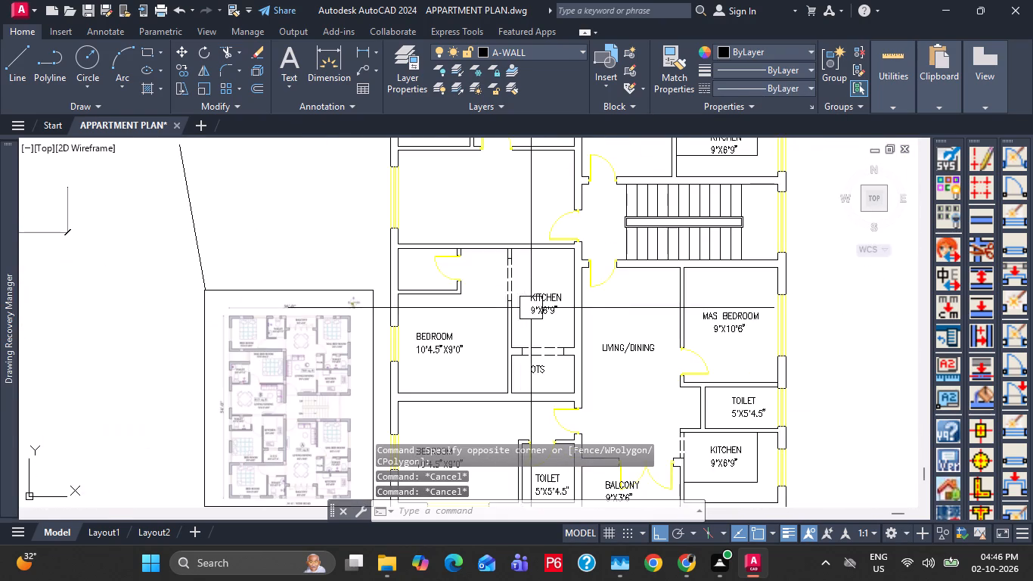
pyautogui.moveTo(529, 283); pyautogui.dragTo(526, 368, button='middle')
pyautogui.moveTo(739, 200); pyautogui.dragTo(727, 281, button='middle')
pyautogui.click(736, 241)
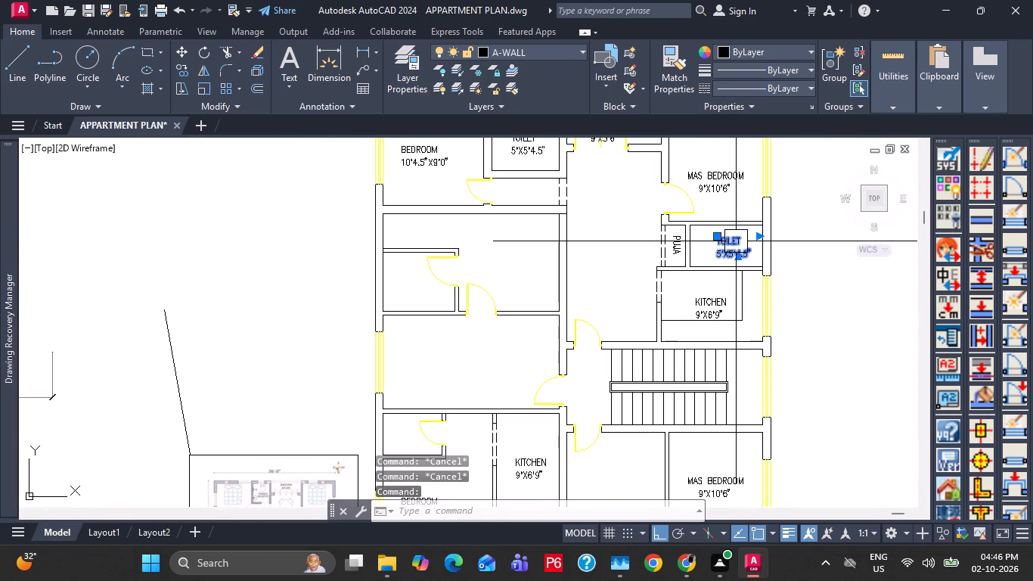
pyautogui.write('CO')
pyautogui.press('space')
pyautogui.click(736, 241)
pyautogui.moveTo(576, 370); pyautogui.dragTo(581, 323, button='middle')
pyautogui.scroll(1, 404, 393)
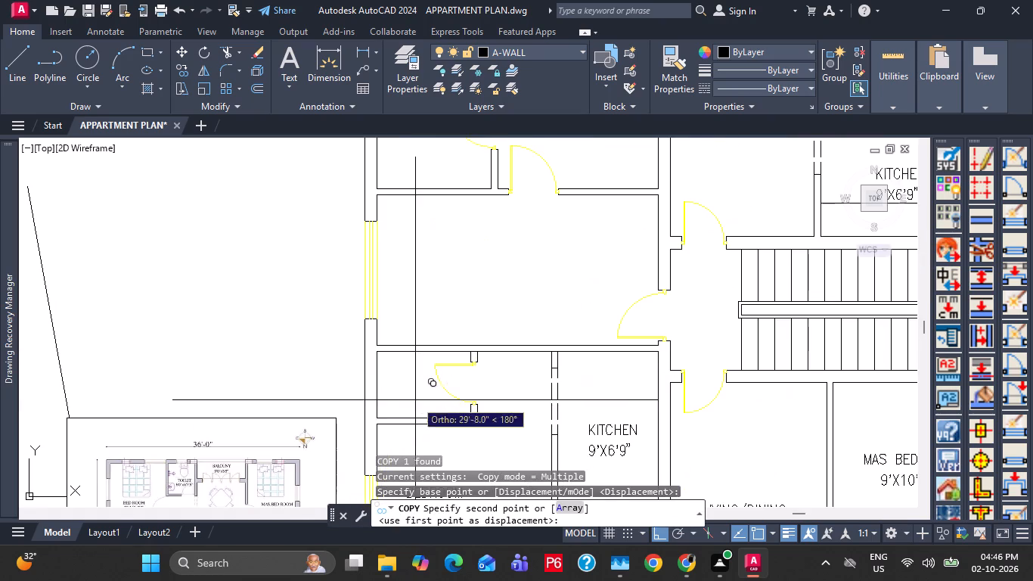
pyautogui.click(416, 421)
pyautogui.press('Escape')
# Move the copied TOILET label north and slightly west so it sits inside the small toilet.
pyautogui.moveTo(435, 419); pyautogui.dragTo(457, 347, button='middle')
pyautogui.click(466, 377)
pyautogui.write('M')
pyautogui.press('space')
pyautogui.click(552, 390)
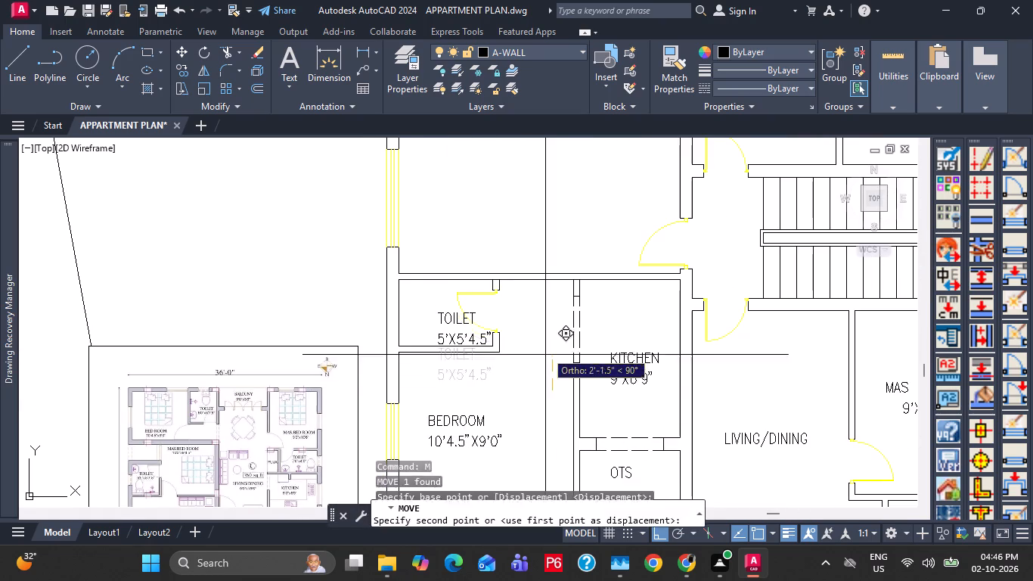
pyautogui.click(545, 343)
pyautogui.click(454, 312)
pyautogui.press('m')
pyautogui.press('space')
pyautogui.click(539, 402)
pyautogui.click(520, 402)
pyautogui.press('Escape')
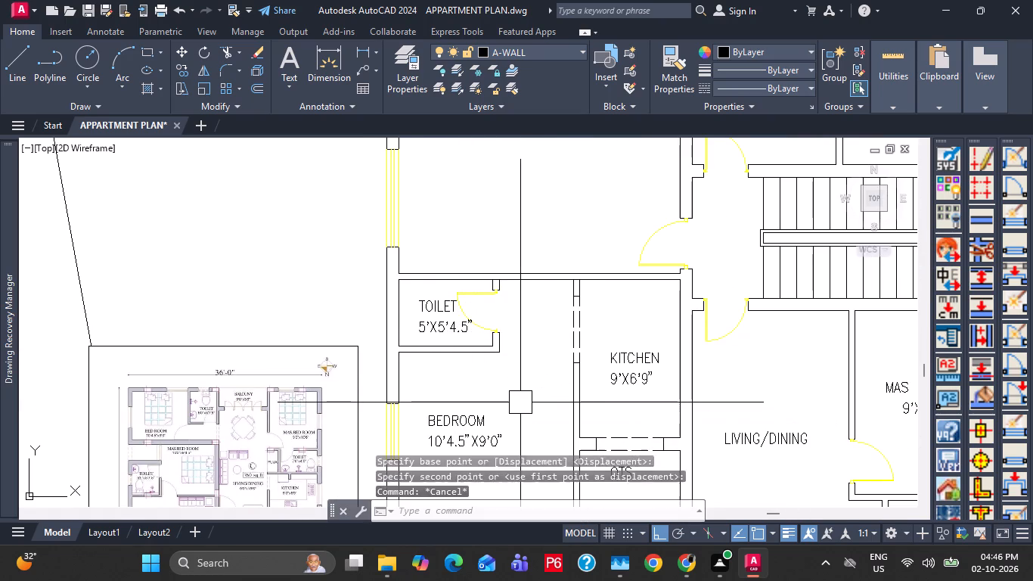
pyautogui.press('Escape')
# Save the drawing.
pyautogui.hotkey('ctrl', 's')
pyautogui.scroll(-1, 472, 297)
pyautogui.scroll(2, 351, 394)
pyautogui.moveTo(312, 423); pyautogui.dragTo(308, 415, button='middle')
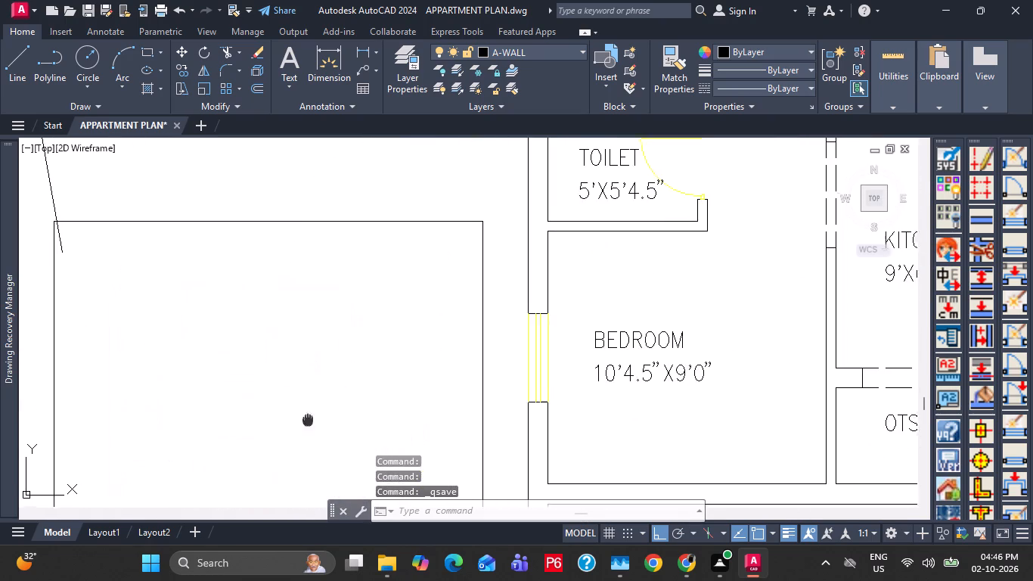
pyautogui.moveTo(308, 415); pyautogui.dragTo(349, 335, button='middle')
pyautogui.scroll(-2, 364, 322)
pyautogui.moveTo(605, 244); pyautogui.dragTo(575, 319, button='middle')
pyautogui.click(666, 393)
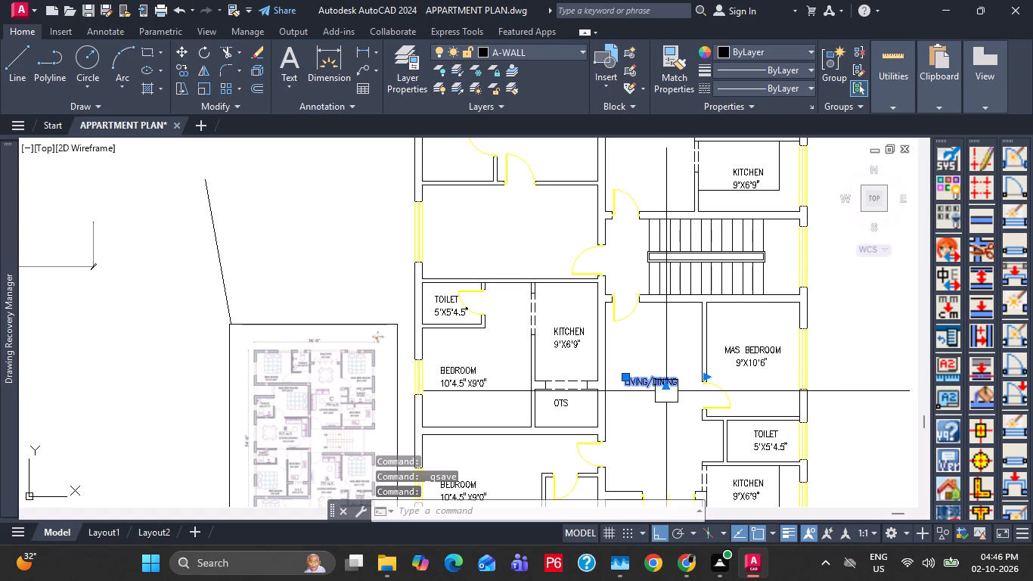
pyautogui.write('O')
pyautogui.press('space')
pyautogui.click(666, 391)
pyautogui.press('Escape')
# Copy the LIVING/DINING label straight west to the unlabelled room north of the small toilet.
pyautogui.click(650, 361)
pyautogui.click(643, 394)
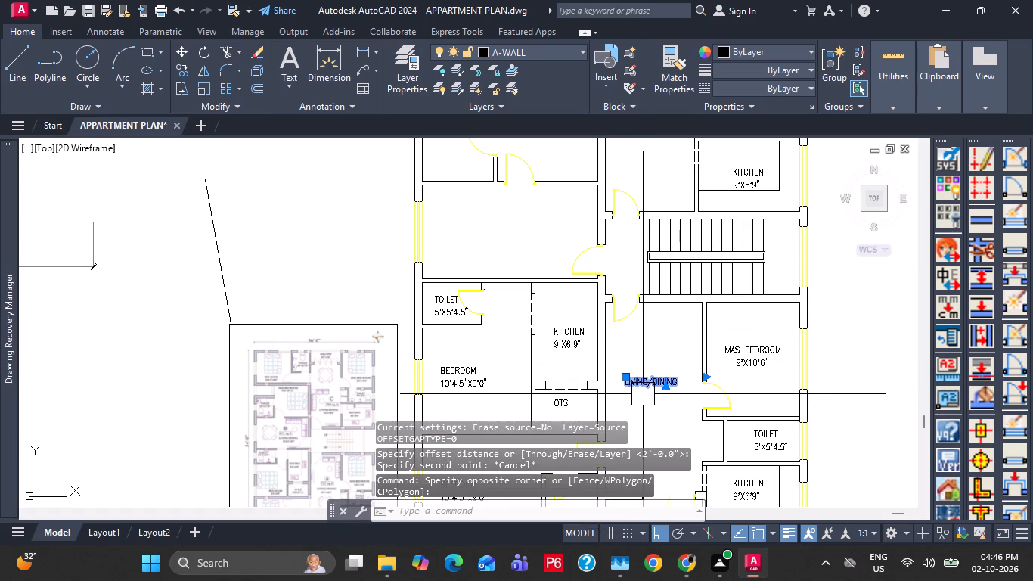
pyautogui.write('CO')
pyautogui.press('space')
pyautogui.click(643, 394)
pyautogui.moveTo(623, 294); pyautogui.dragTo(634, 405, button='middle')
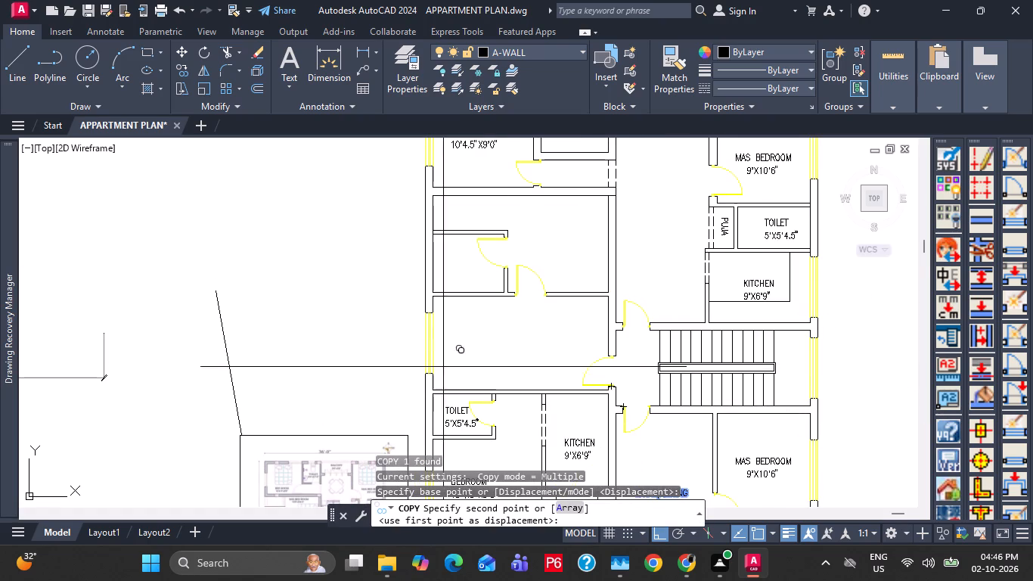
pyautogui.click(428, 353)
pyautogui.press('Escape')
pyautogui.press('Escape')
# Move the copied LIVING/DINING label east toward the middle of its room.
pyautogui.scroll(1, 447, 358)
pyautogui.click(447, 358)
pyautogui.press('m')
pyautogui.press('space')
pyautogui.moveTo(482, 315); pyautogui.dragTo(485, 314)
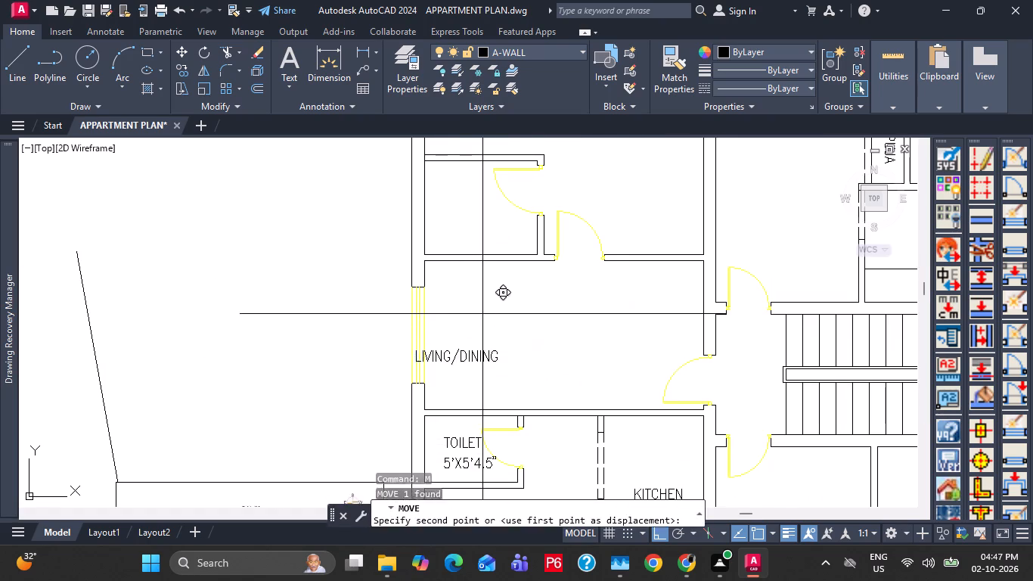
pyautogui.moveTo(485, 314); pyautogui.dragTo(490, 314)
pyautogui.click(597, 318)
pyautogui.press('Escape')
pyautogui.press('Escape')
# Save the drawing.
pyautogui.hotkey('ctrl', 's')
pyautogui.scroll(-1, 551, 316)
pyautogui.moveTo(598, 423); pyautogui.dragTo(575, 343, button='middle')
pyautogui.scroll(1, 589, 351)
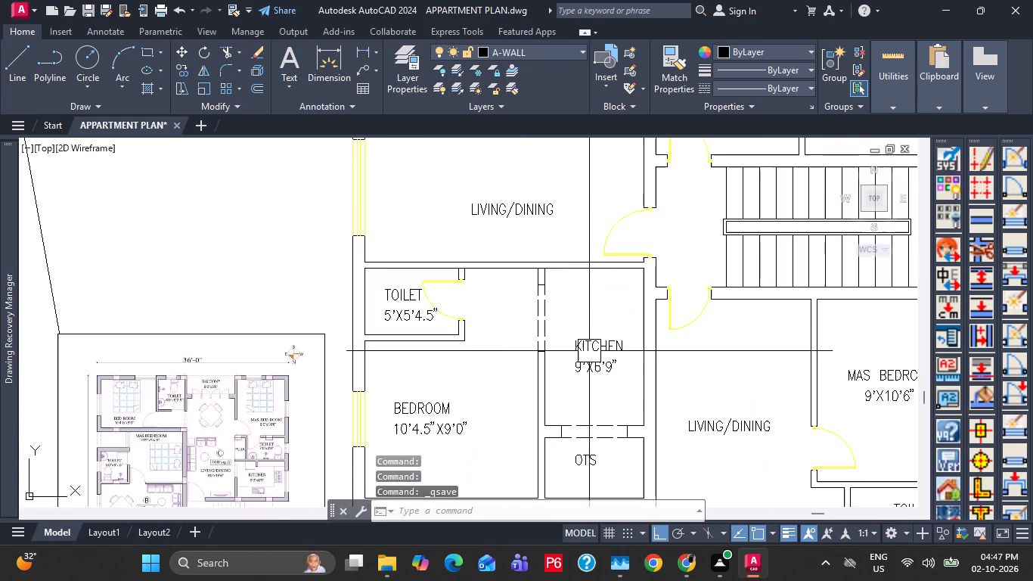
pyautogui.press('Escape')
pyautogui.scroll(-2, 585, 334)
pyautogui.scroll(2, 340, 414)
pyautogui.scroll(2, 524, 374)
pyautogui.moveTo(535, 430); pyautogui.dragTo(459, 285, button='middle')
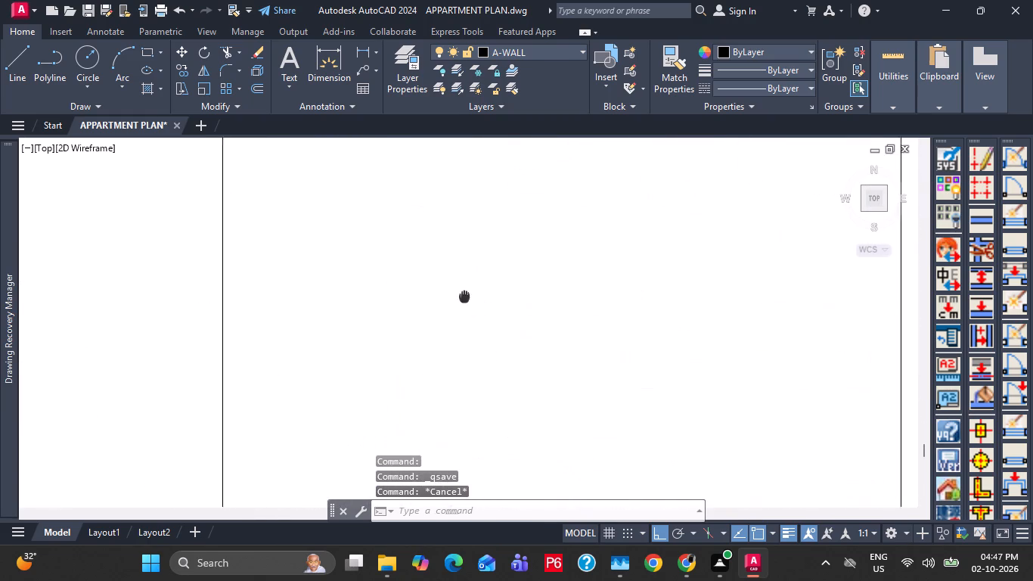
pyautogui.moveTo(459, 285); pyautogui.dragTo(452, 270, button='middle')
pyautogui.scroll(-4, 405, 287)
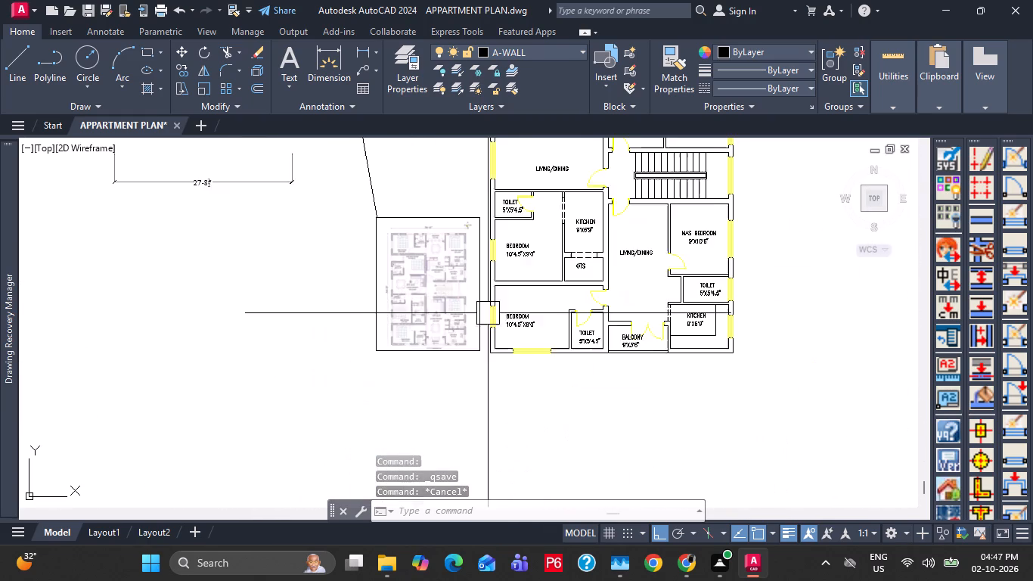
# Offset the east piece of the south wall and the east wall of the kitchen above the OTS 2' inward.
pyautogui.moveTo(665, 312); pyautogui.dragTo(601, 385, button='middle')
pyautogui.scroll(1, 522, 353)
pyautogui.moveTo(520, 328); pyautogui.dragTo(534, 374, button='middle')
pyautogui.write('O 2')
pyautogui.press("'")
pyautogui.press('Return')
pyautogui.scroll(4, 537, 356)
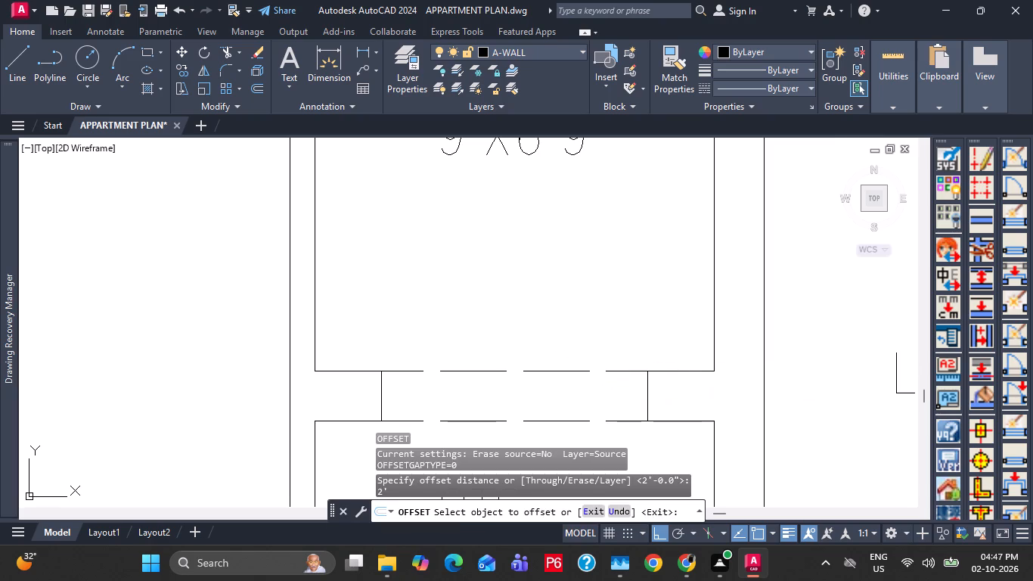
pyautogui.click(690, 366)
pyautogui.click(653, 309)
pyautogui.scroll(-2, 661, 297)
pyautogui.moveTo(698, 240); pyautogui.dragTo(709, 349, button='middle')
pyautogui.click(692, 328)
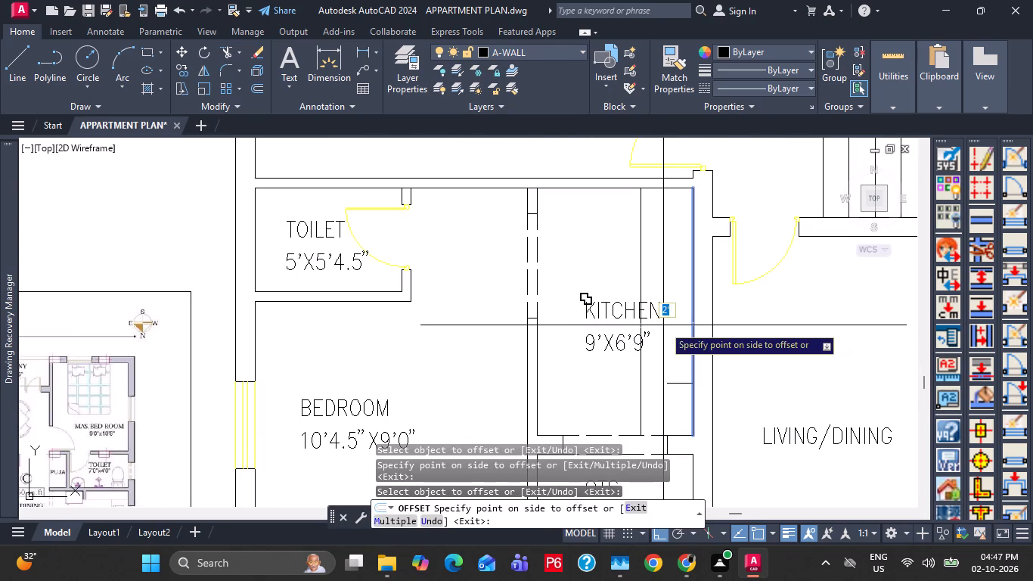
pyautogui.click(663, 325)
# Offset the west piece of the kitchen's south wall line 2' north into the kitchen.
pyautogui.moveTo(566, 423); pyautogui.dragTo(574, 345, button='middle')
pyautogui.scroll(2, 549, 364)
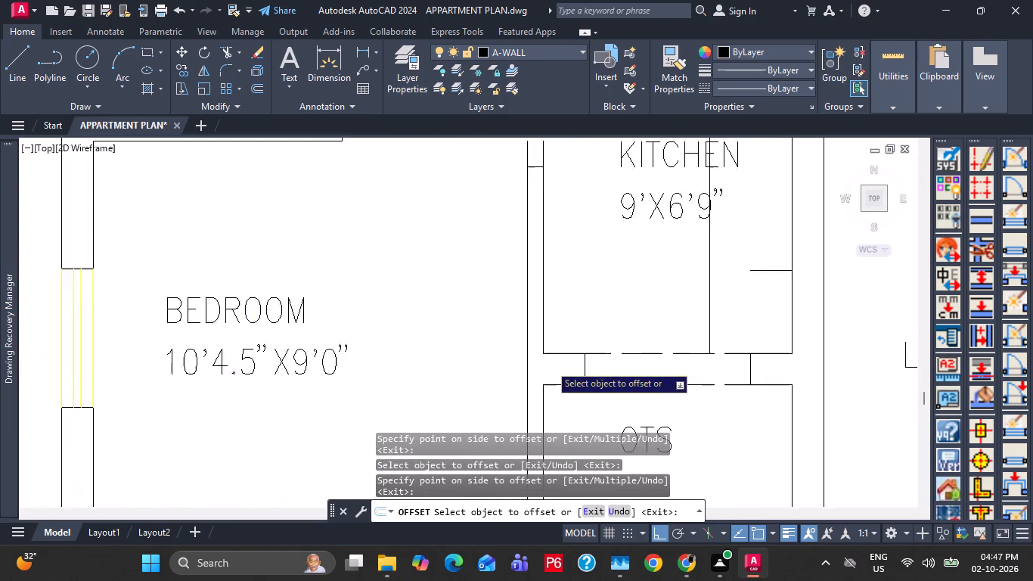
pyautogui.scroll(1, 549, 364)
pyautogui.moveTo(586, 342); pyautogui.dragTo(590, 334)
pyautogui.click(597, 275)
pyautogui.scroll(-3, 597, 272)
pyautogui.moveTo(665, 254); pyautogui.dragTo(604, 351, button='middle')
pyautogui.press('Escape')
pyautogui.press('Escape')
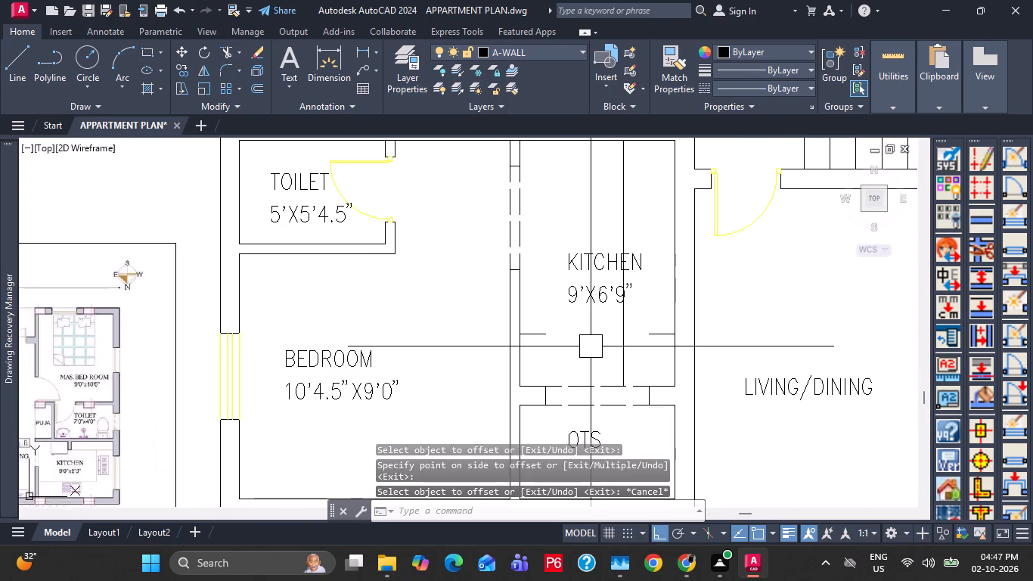
# Fillet the west offset line with the vertical counter line to form an L-shaped counter, and delete the leftover east piece.
pyautogui.press('f')
pyautogui.press('space')
pyautogui.click(555, 334)
pyautogui.click(630, 202)
pyautogui.press('Escape')
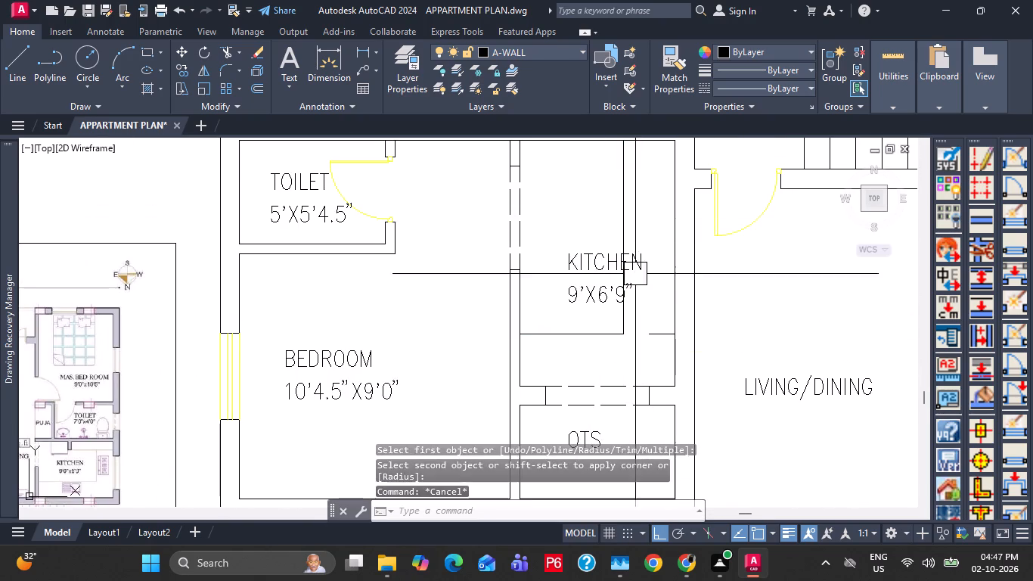
pyautogui.click(657, 337)
pyautogui.press('Delete')
# Move the KITCHEN label slightly west so it clears the vertical counter line.
pyautogui.click(599, 291)
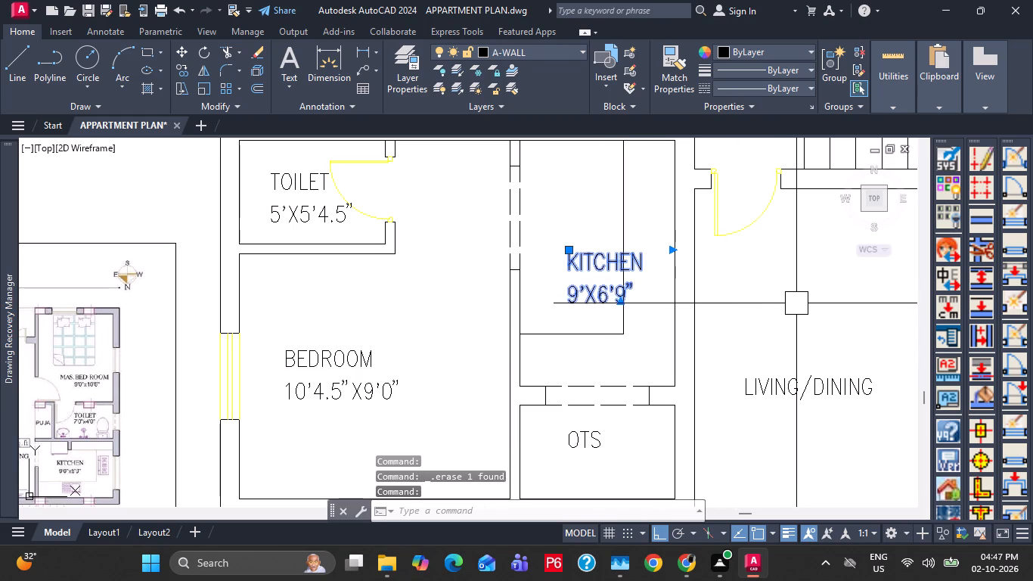
pyautogui.press('m')
pyautogui.press('space')
pyautogui.click(797, 305)
pyautogui.click(763, 307)
pyautogui.press('Escape')
pyautogui.press('Escape')
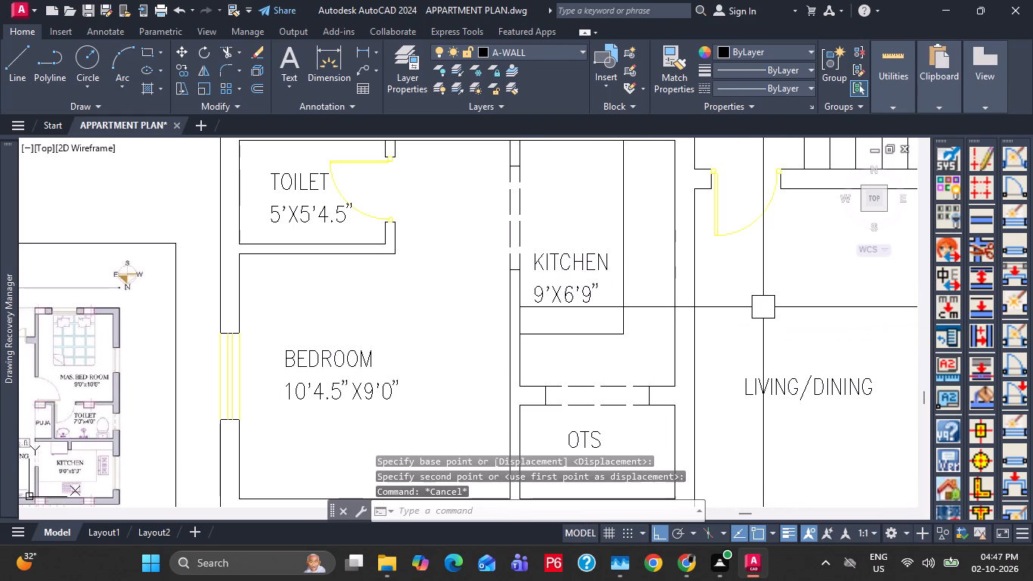
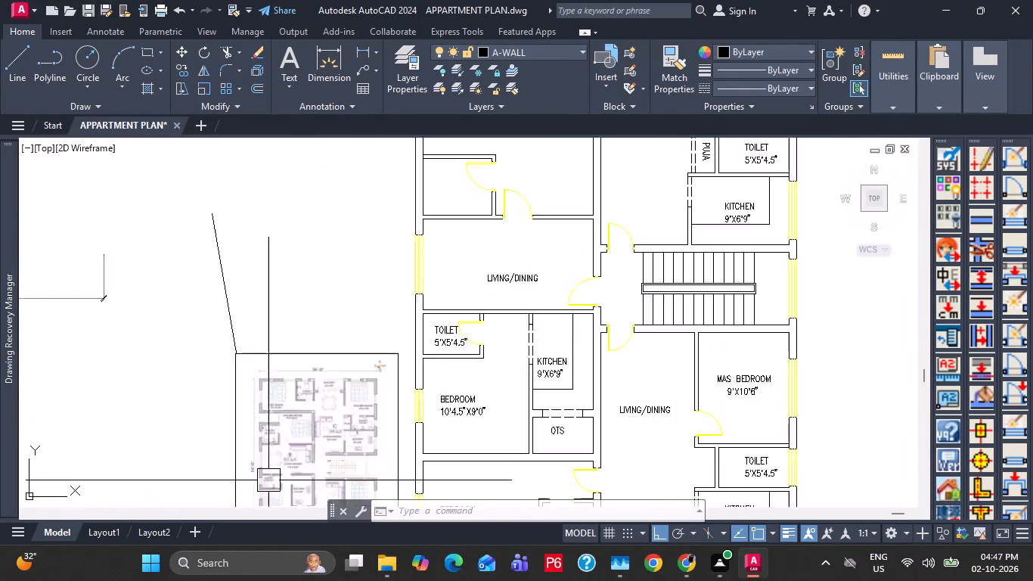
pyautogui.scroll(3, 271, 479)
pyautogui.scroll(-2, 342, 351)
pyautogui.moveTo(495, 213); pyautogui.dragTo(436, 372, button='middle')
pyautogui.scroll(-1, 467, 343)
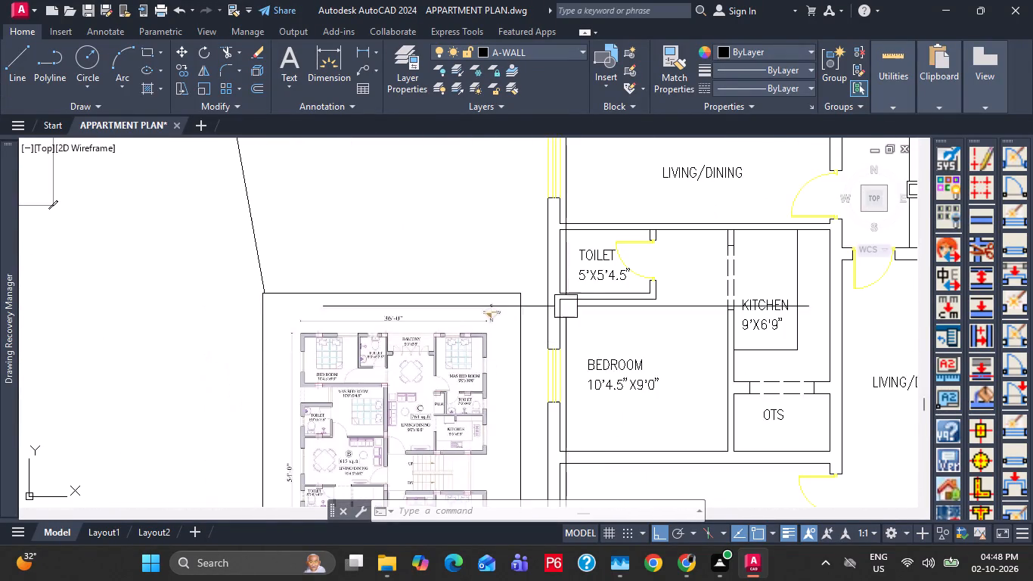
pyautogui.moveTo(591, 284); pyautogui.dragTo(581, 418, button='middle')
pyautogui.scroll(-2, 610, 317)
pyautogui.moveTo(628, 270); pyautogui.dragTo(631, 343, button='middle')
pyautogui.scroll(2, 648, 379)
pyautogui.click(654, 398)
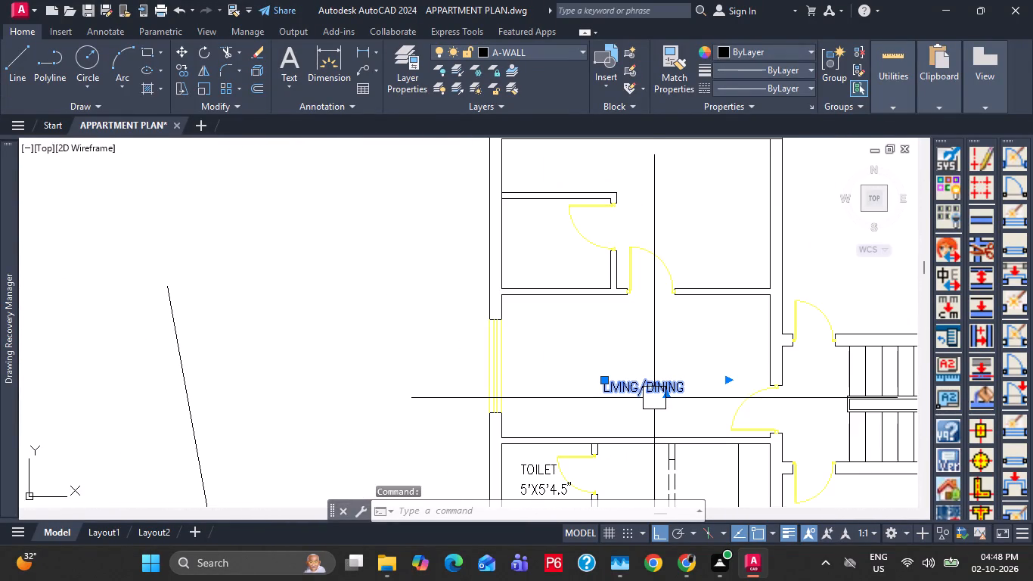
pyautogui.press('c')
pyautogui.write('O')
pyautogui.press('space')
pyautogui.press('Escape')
# Copy the TOILET 5'X5'4.5" label into the unlabelled toilet above the living/dining room on the plan's left side.
pyautogui.click(544, 474)
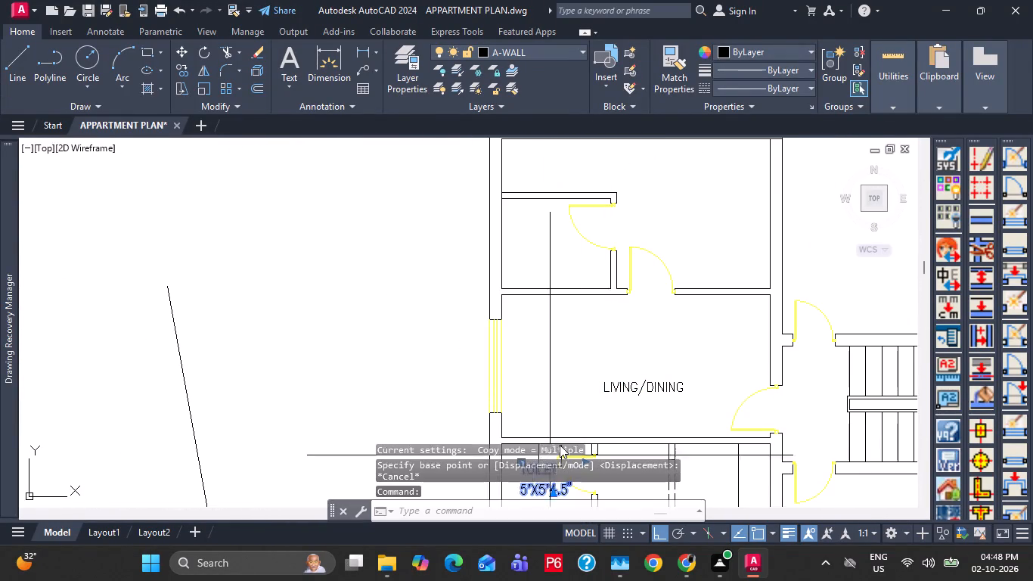
pyautogui.moveTo(564, 436); pyautogui.dragTo(593, 318, button='middle')
pyautogui.write('CO')
pyautogui.press('space')
pyautogui.moveTo(612, 272); pyautogui.dragTo(613, 259)
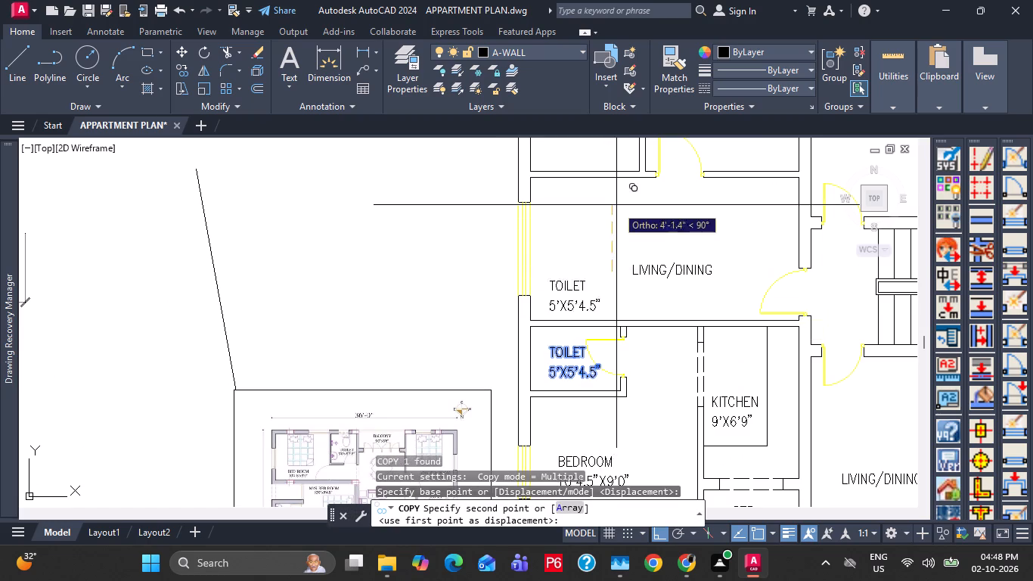
pyautogui.moveTo(616, 205); pyautogui.dragTo(603, 422, button='middle')
pyautogui.click(666, 255)
pyautogui.press('Escape')
# Trim the left exterior wall's inner line where it crosses the partition wall below the upper-left bedroom.
pyautogui.scroll(-2, 653, 300)
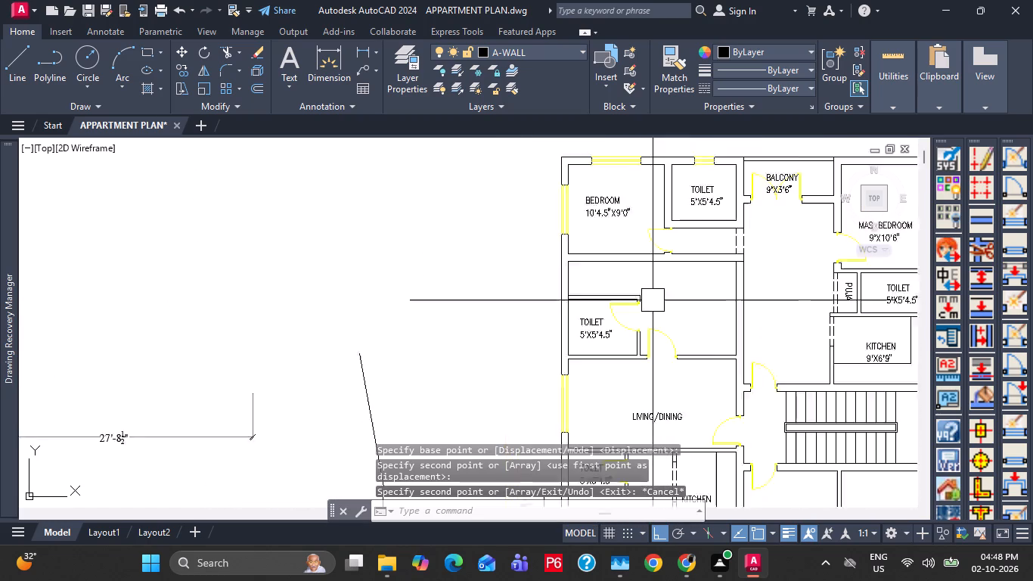
pyautogui.scroll(4, 610, 307)
pyautogui.moveTo(594, 266); pyautogui.dragTo(593, 329, button='middle')
pyautogui.press('t')
pyautogui.press('r')
pyautogui.press('space')
pyautogui.scroll(4, 538, 309)
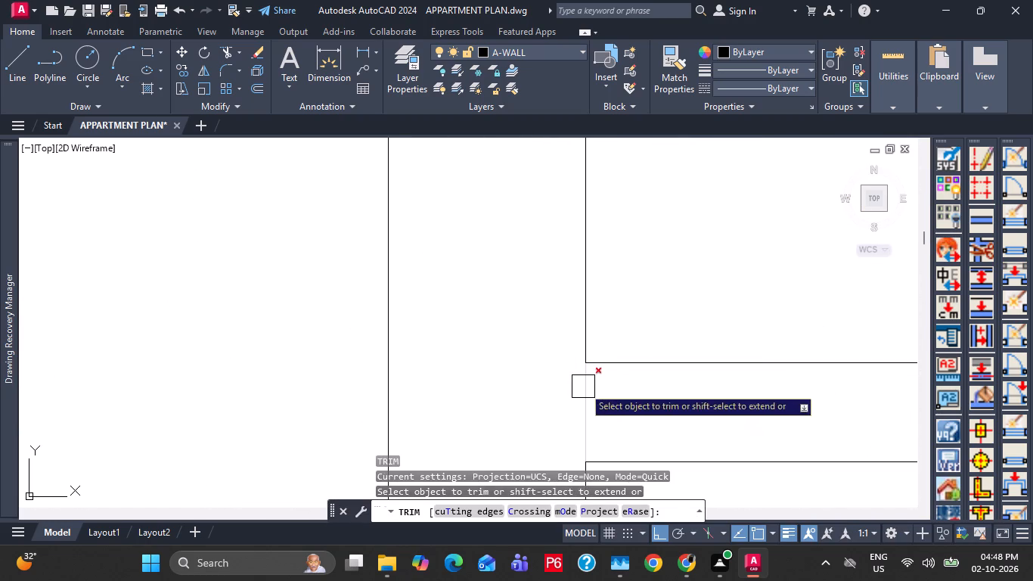
pyautogui.click(583, 387)
pyautogui.press('Escape')
# Draw a vertical line from the upper corner of the newly labelled toilet's wall to the bedroom partition wall above.
pyautogui.scroll(-5, 619, 283)
pyautogui.scroll(-1, 394, 379)
pyautogui.moveTo(394, 379); pyautogui.dragTo(435, 263, button='middle')
pyautogui.scroll(-3, 465, 246)
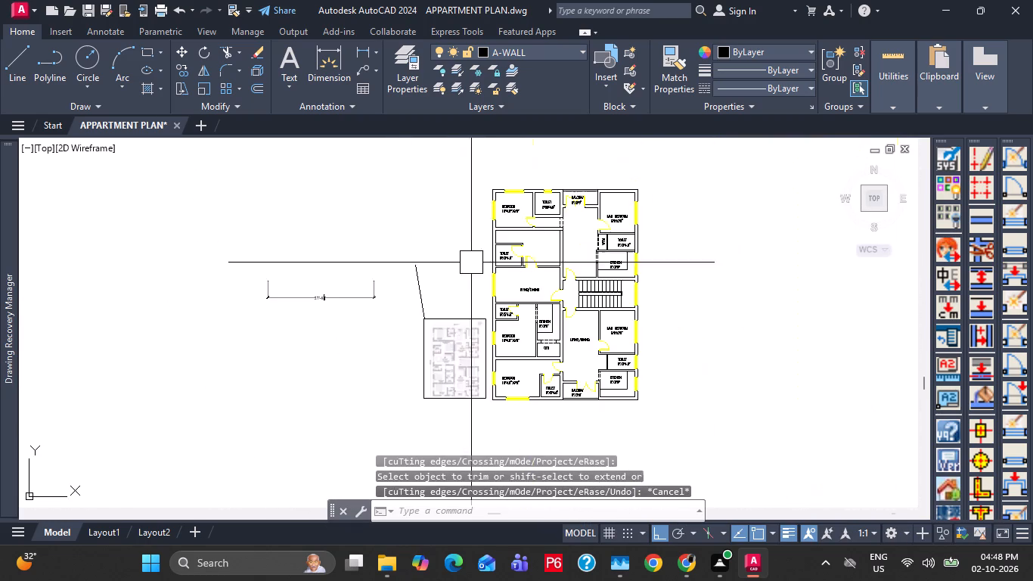
pyautogui.scroll(5, 443, 329)
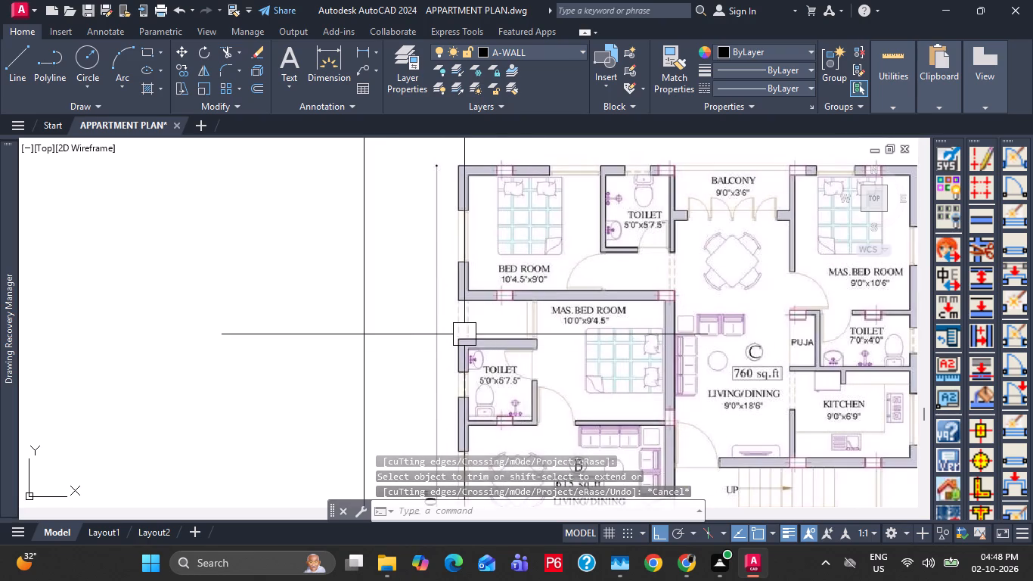
pyautogui.scroll(-4, 464, 334)
pyautogui.moveTo(653, 273); pyautogui.dragTo(522, 472, button='middle')
pyautogui.scroll(3, 462, 376)
pyautogui.press('l')
pyautogui.press('space')
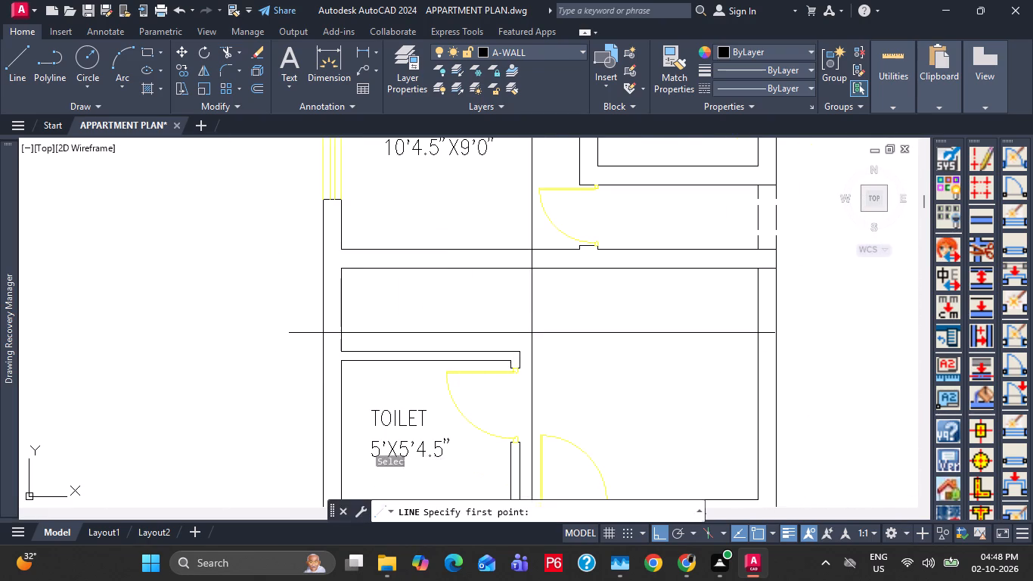
pyautogui.scroll(1, 534, 339)
pyautogui.click(514, 363)
pyautogui.click(514, 222)
pyautogui.press('Escape')
pyautogui.press('Escape')
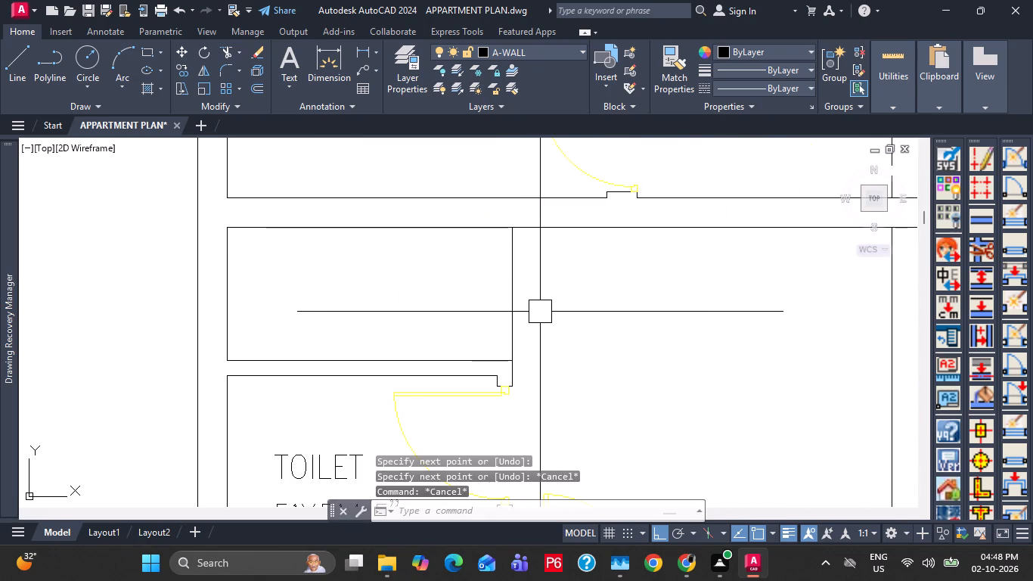
# Offset the new vertical line 4.5" to its left.
pyautogui.write('O 4.5"')
pyautogui.press('Return')
pyautogui.moveTo(513, 325); pyautogui.dragTo(484, 322)
pyautogui.click(434, 321)
pyautogui.press('Escape')
# Set the linetype of both vertical opening lines to ACAD_ISO02W100.
pyautogui.click(596, 310)
pyautogui.click(418, 310)
pyautogui.click(802, 85)
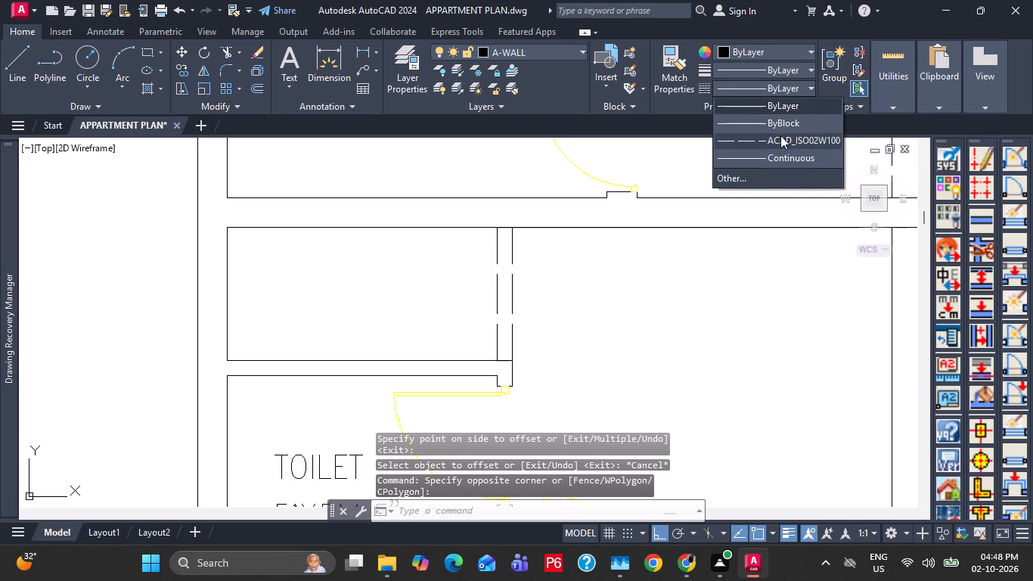
pyautogui.click(780, 135)
pyautogui.press('Escape')
# Copy the lower MAS BEDROOM 9'X10'6" label into the unlabelled room beside the newly labelled toilet.
pyautogui.scroll(-3, 659, 232)
pyautogui.moveTo(632, 316); pyautogui.dragTo(632, 303, button='middle')
pyautogui.moveTo(224, 365); pyautogui.dragTo(343, 249, button='middle')
pyautogui.scroll(-1, 383, 264)
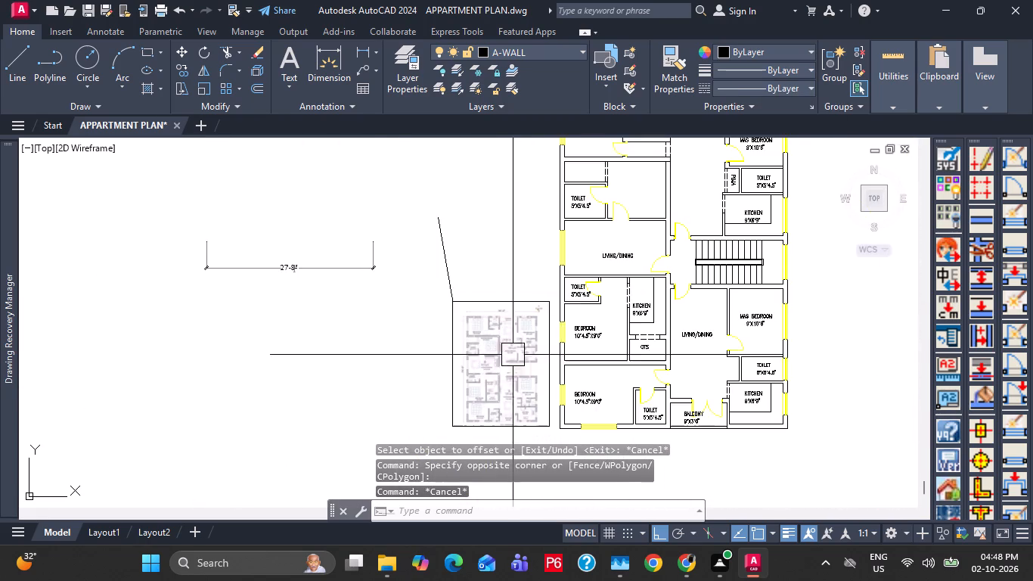
pyautogui.moveTo(627, 209); pyautogui.dragTo(591, 332, button='middle')
pyautogui.scroll(1, 591, 332)
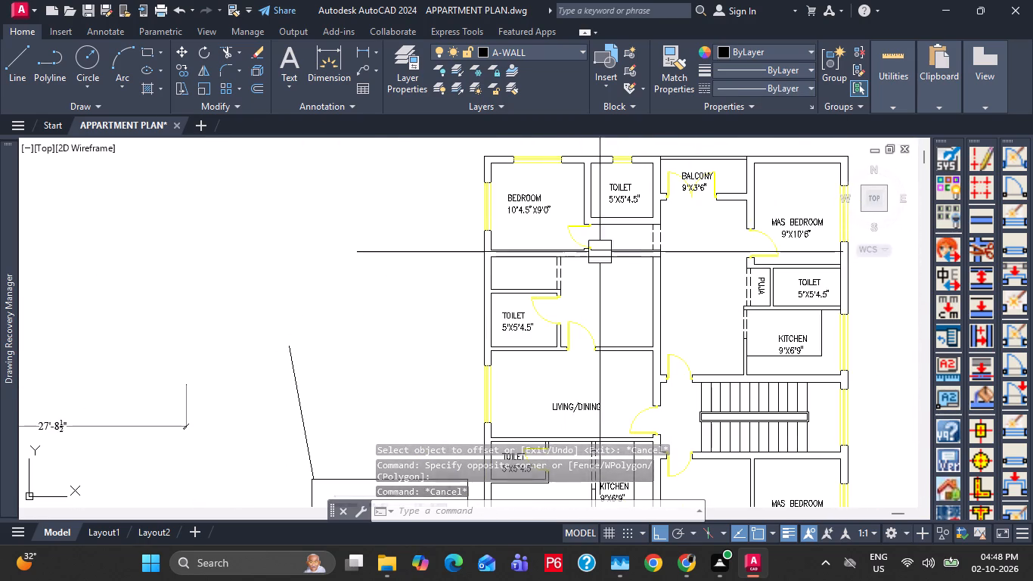
pyautogui.moveTo(636, 279); pyautogui.dragTo(616, 209, button='middle')
pyautogui.click(774, 431)
pyautogui.write('CO')
pyautogui.press('space')
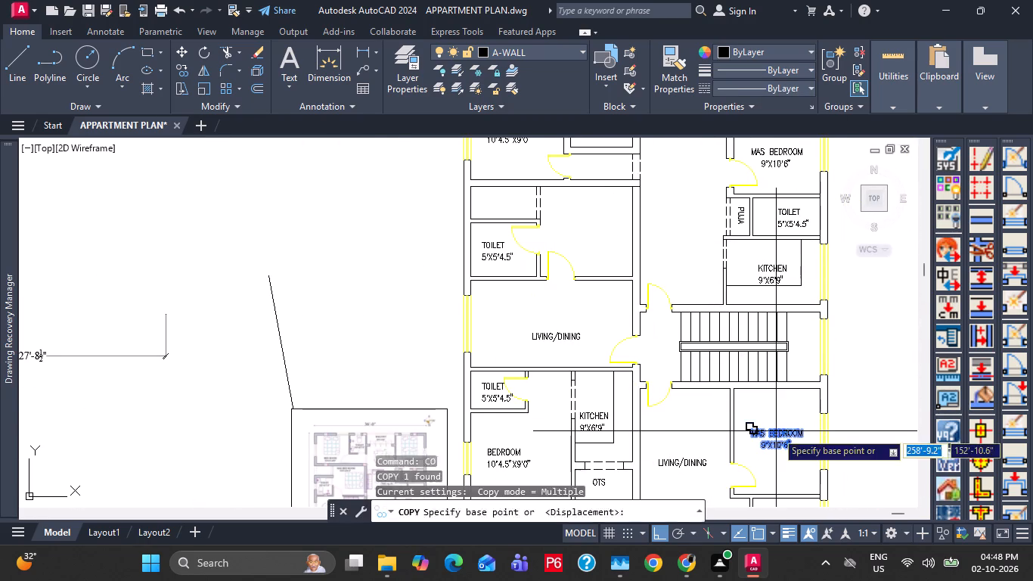
pyautogui.click(776, 431)
pyautogui.click(538, 215)
pyautogui.press('Escape')
pyautogui.press('Escape')
# Move the copied MAS BEDROOM label to the right, into the middle of its room.
pyautogui.scroll(2, 553, 224)
pyautogui.click(578, 231)
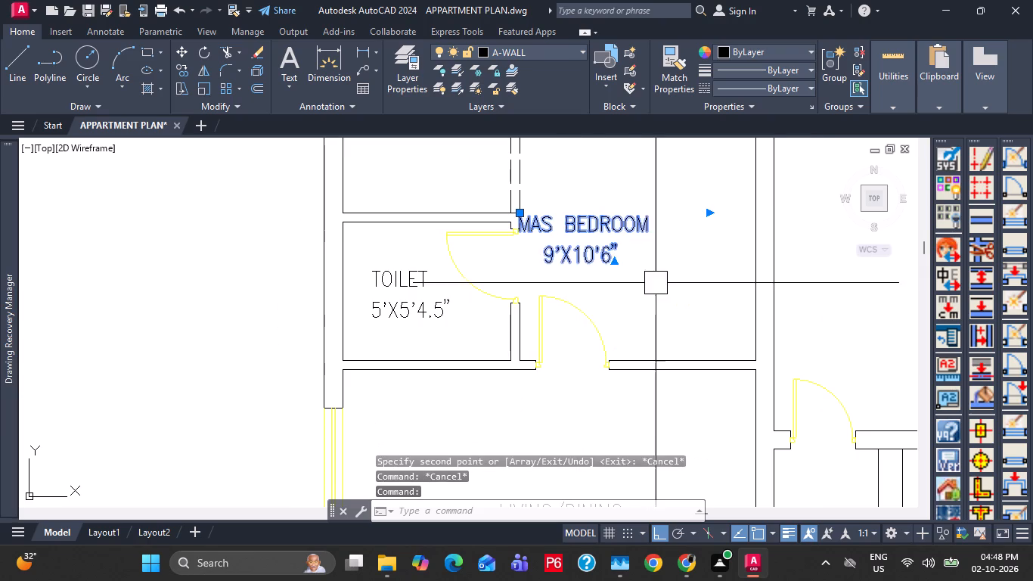
pyautogui.press('m')
pyautogui.press('space')
pyautogui.moveTo(638, 310); pyautogui.dragTo(645, 315)
pyautogui.click(704, 323)
pyautogui.press('Escape')
pyautogui.press('Escape')
# Save the drawing.
pyautogui.hotkey('ctrl', 's')
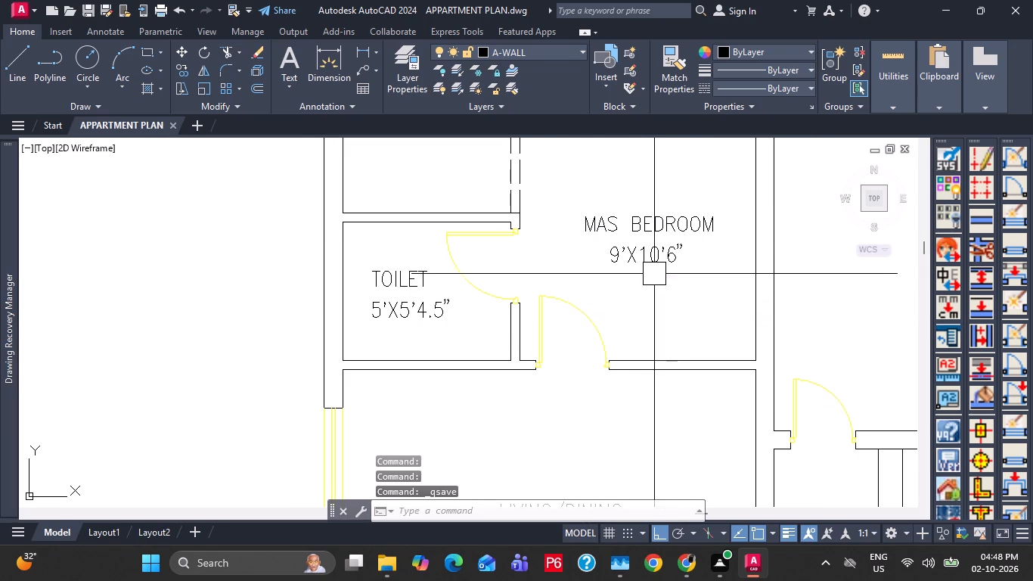
pyautogui.hotkey('ctrl', 's')
pyautogui.press('Escape')
pyautogui.hotkey('ctrl', 's')
# Examine the reference floor plan image and compare it with the drawn apartment plan.
pyautogui.scroll(-3, 641, 269)
pyautogui.moveTo(600, 362); pyautogui.dragTo(586, 322, button='middle')
pyautogui.scroll(3, 475, 387)
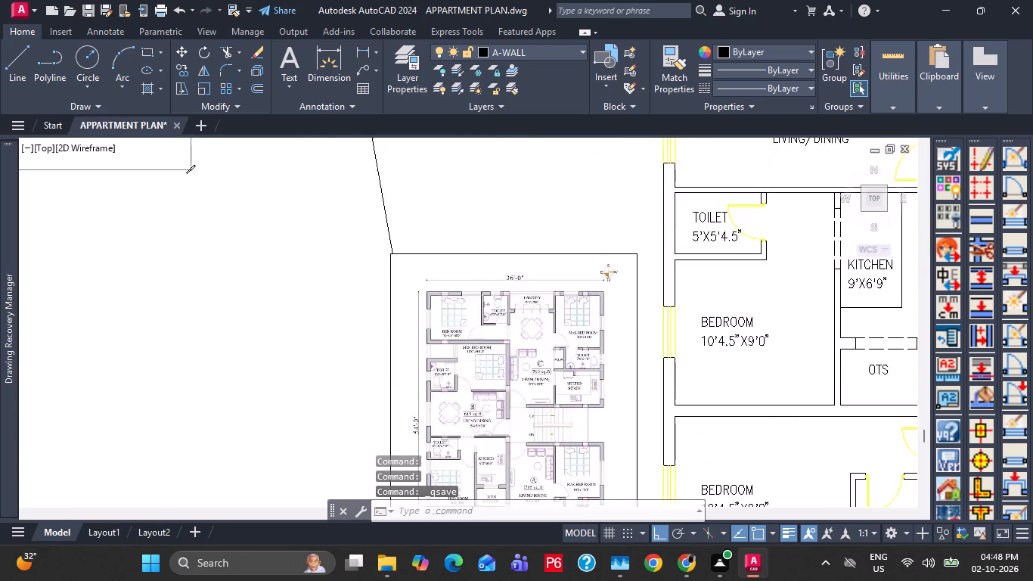
pyautogui.moveTo(476, 387); pyautogui.dragTo(478, 359, button='middle')
pyautogui.scroll(-1, 482, 351)
pyautogui.scroll(1, 482, 351)
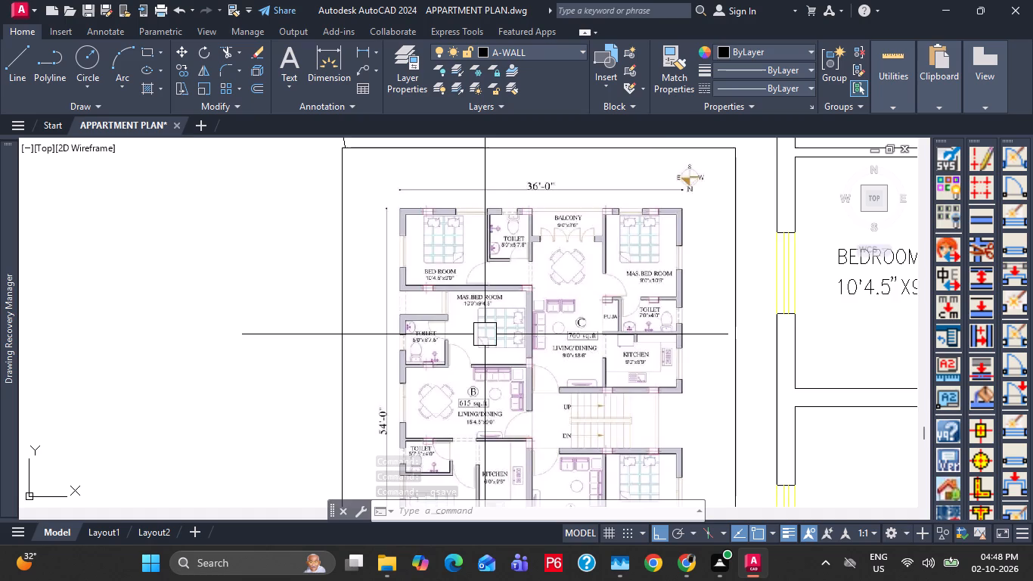
pyautogui.scroll(-1, 485, 334)
pyautogui.moveTo(657, 489); pyautogui.dragTo(589, 378, button='middle')
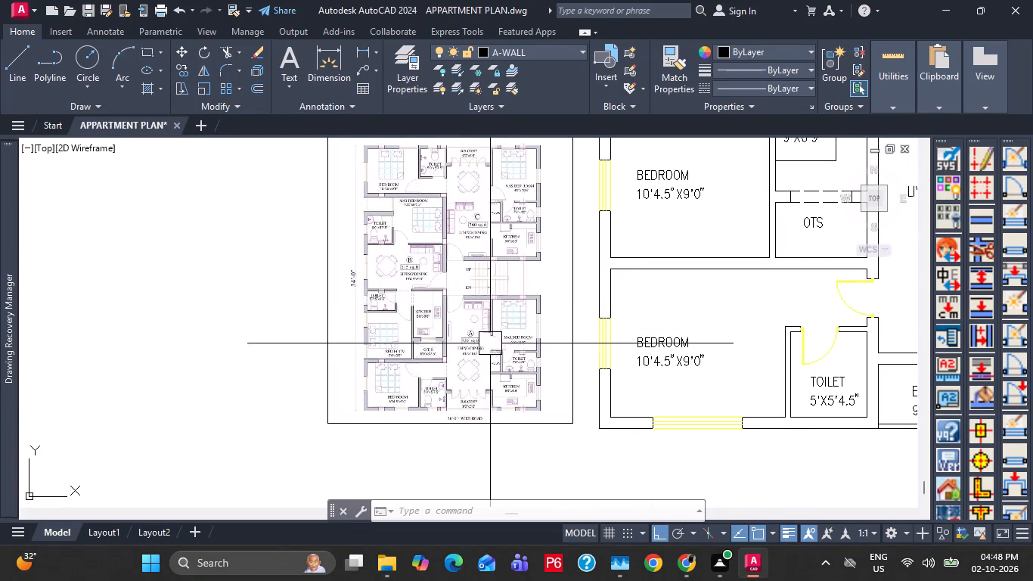
pyautogui.moveTo(482, 343); pyautogui.dragTo(429, 417, button='middle')
pyautogui.scroll(-1, 526, 331)
pyautogui.moveTo(596, 238); pyautogui.dragTo(501, 499, button='middle')
pyautogui.moveTo(528, 211); pyautogui.dragTo(528, 225, button='middle')
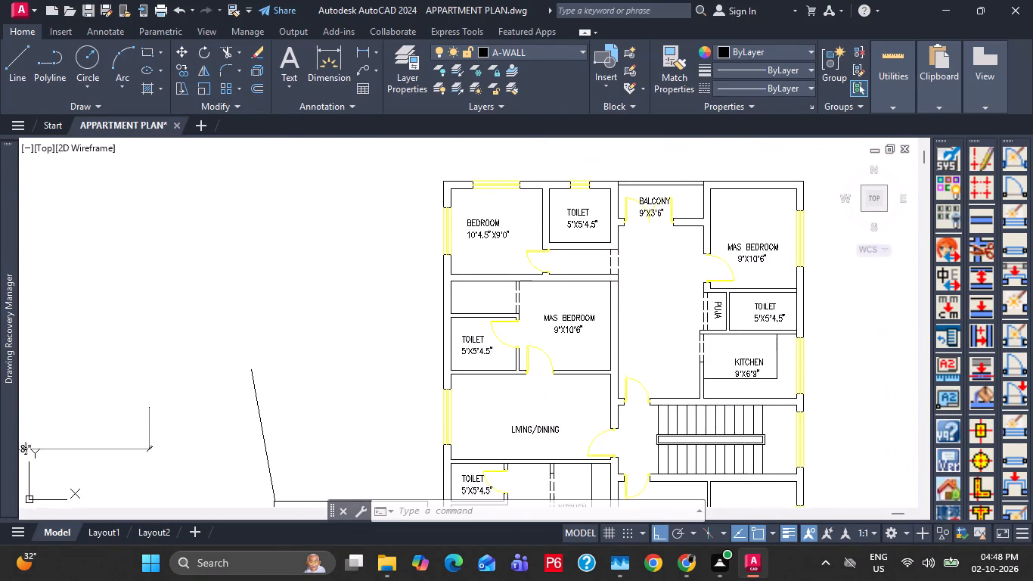
pyautogui.moveTo(528, 225); pyautogui.dragTo(509, 281, button='middle')
# Start a green hatch and fill the walls around the upper-left bedroom, both adjoining toilets and the left-side master bedroom.
pyautogui.press('Escape')
pyautogui.press('Escape')
pyautogui.write('HA')
pyautogui.press('space')
pyautogui.scroll(1, 539, 250)
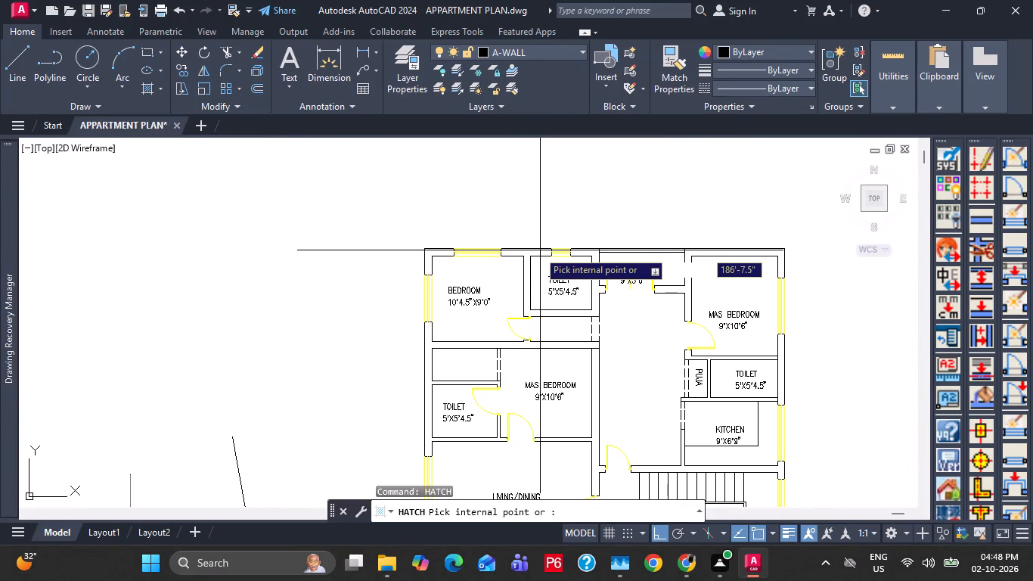
pyautogui.scroll(2, 530, 252)
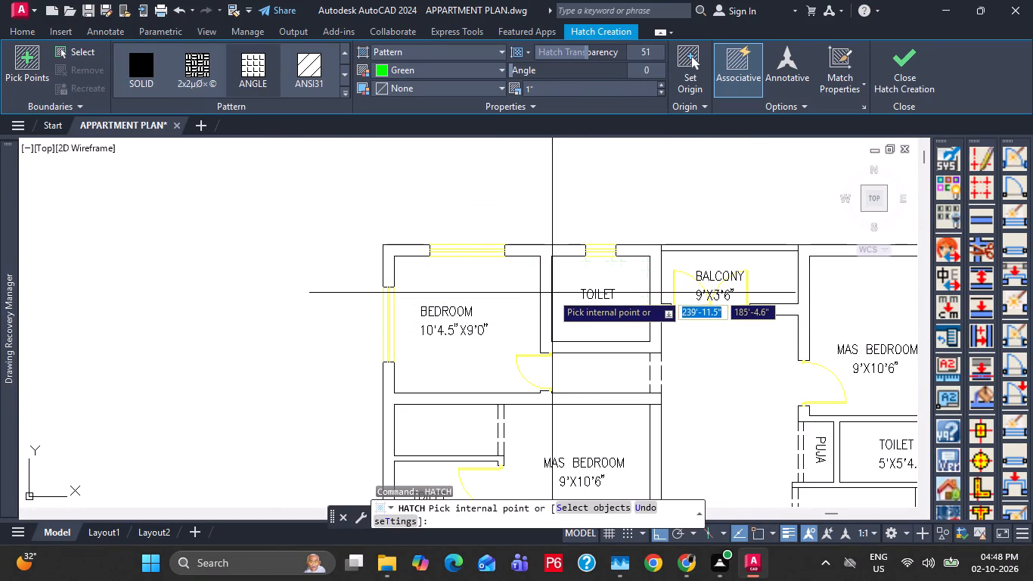
pyautogui.click(548, 293)
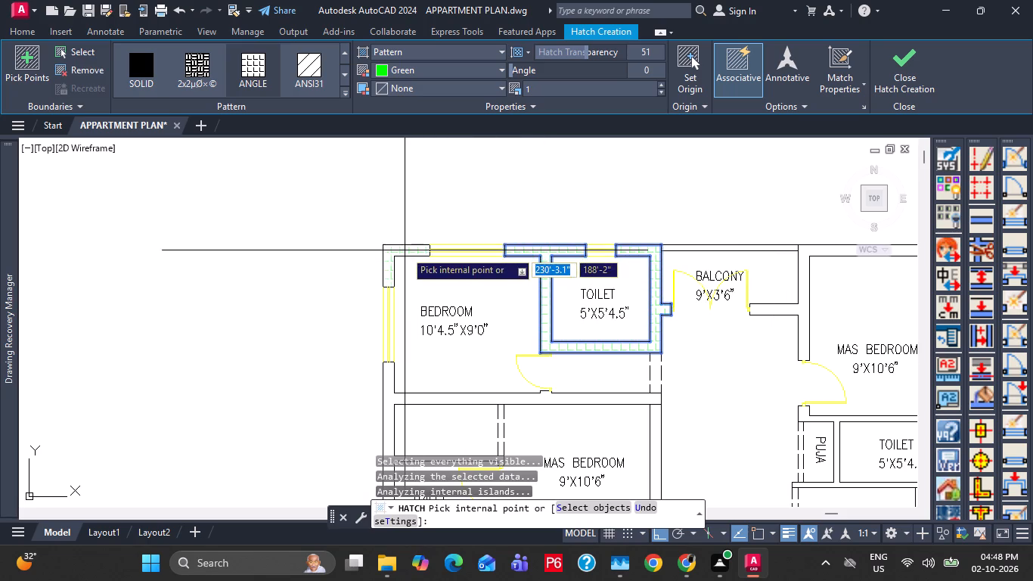
pyautogui.click(405, 250)
pyautogui.moveTo(432, 370); pyautogui.dragTo(443, 241, button='middle')
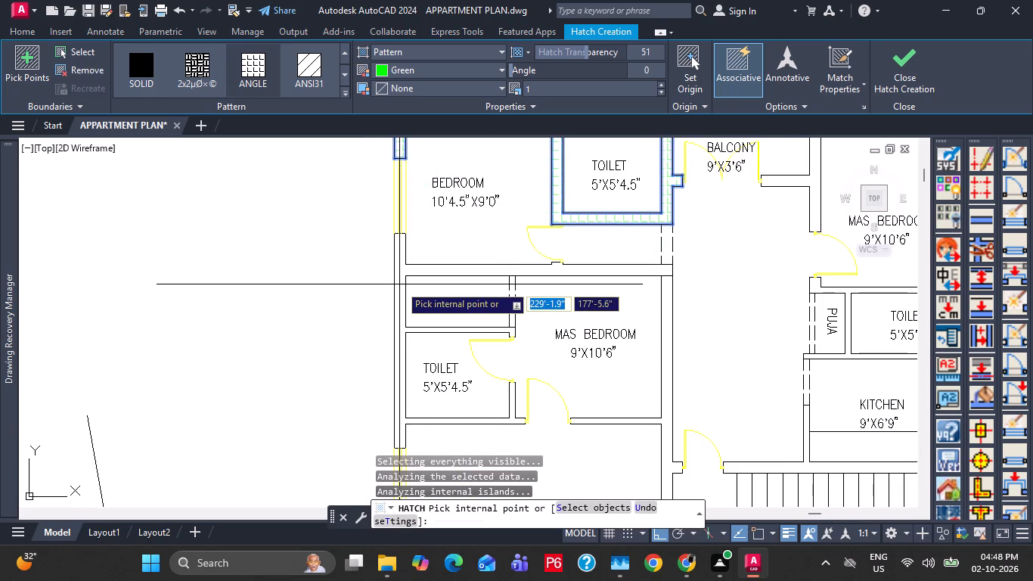
pyautogui.click(400, 285)
pyautogui.moveTo(597, 410); pyautogui.dragTo(564, 337, button='middle')
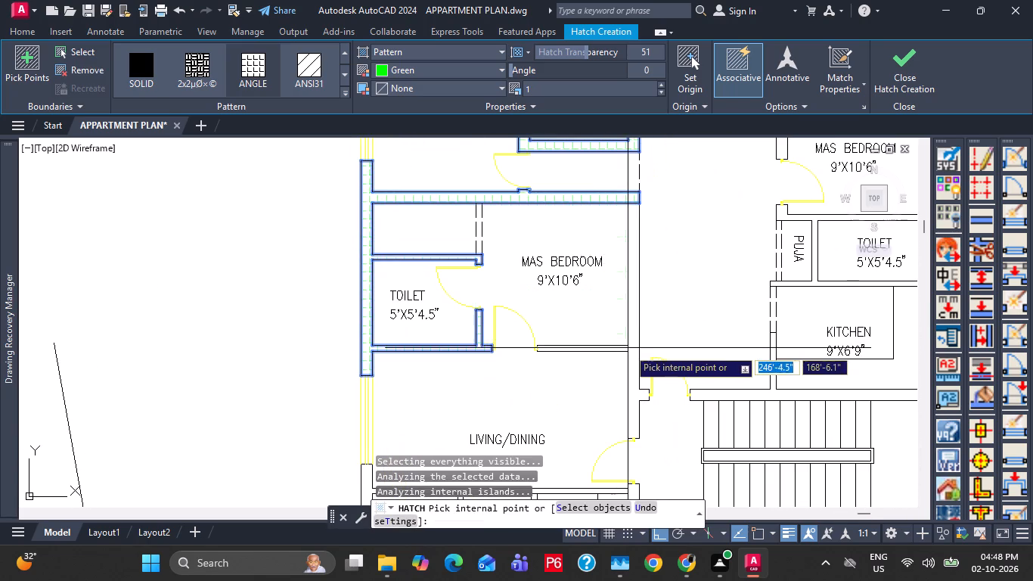
pyautogui.click(634, 355)
# Add the walls of the two lower-left bedrooms, their toilets, the left-side kitchen and the OTS to the hatch.
pyautogui.scroll(-2, 634, 356)
pyautogui.moveTo(548, 443); pyautogui.dragTo(531, 353, button='middle')
pyautogui.scroll(2, 505, 318)
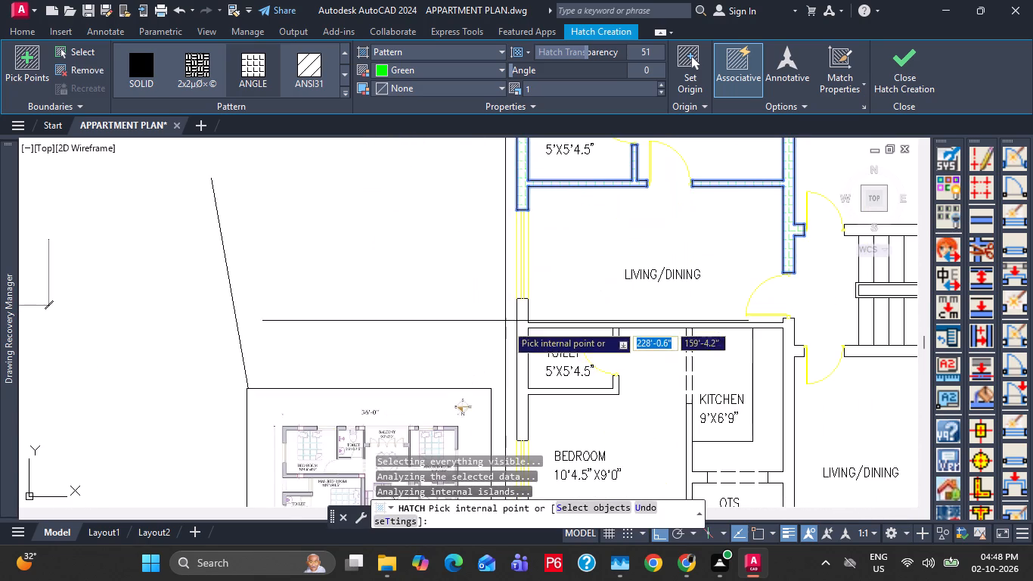
pyautogui.click(522, 340)
pyautogui.scroll(-1, 579, 340)
pyautogui.moveTo(653, 408); pyautogui.dragTo(620, 310, button='middle')
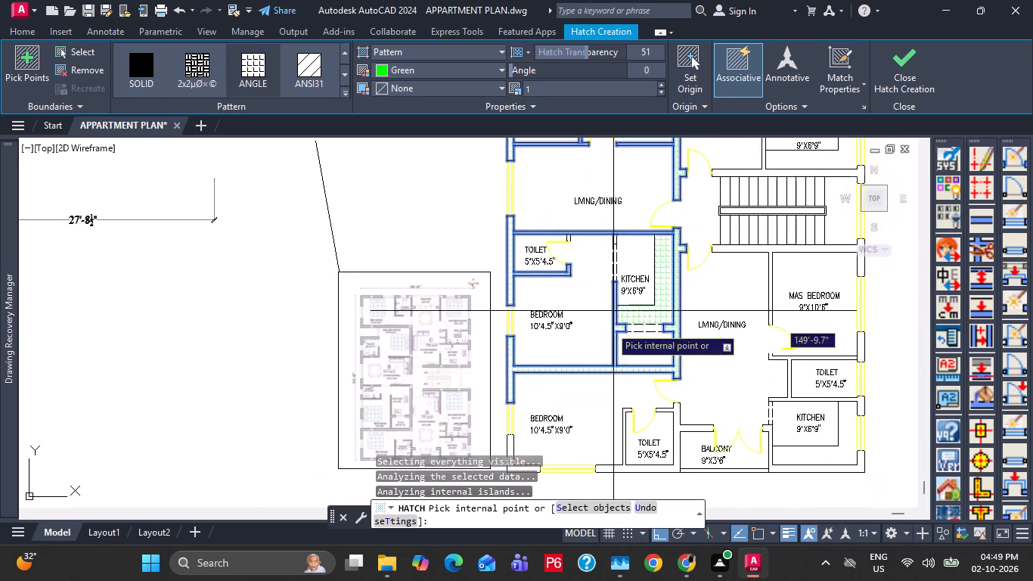
pyautogui.moveTo(615, 394); pyautogui.dragTo(574, 313, button='middle')
pyautogui.scroll(1, 578, 387)
pyautogui.click(578, 389)
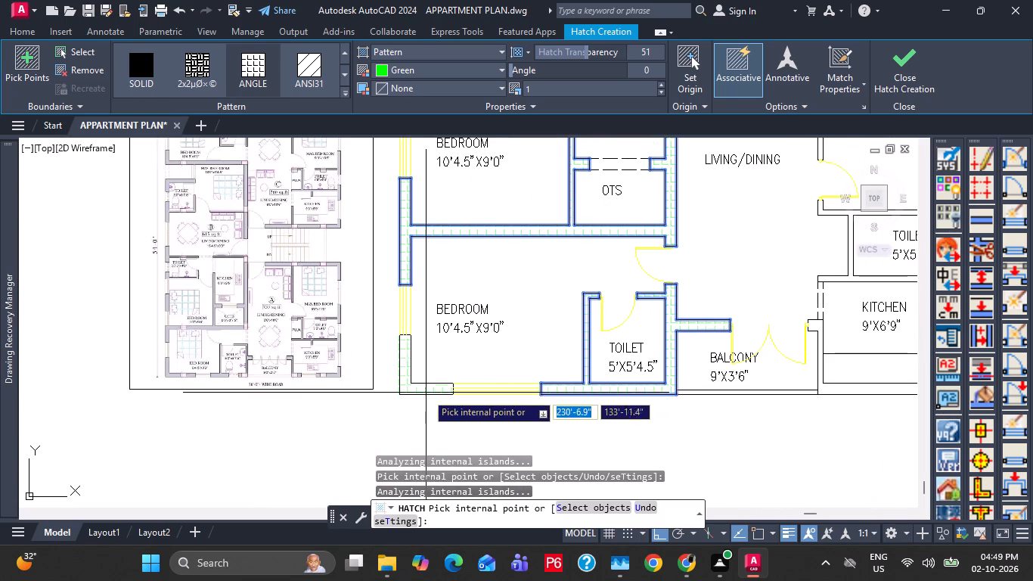
pyautogui.click(426, 392)
# Add the walls of the lower-right kitchen, toilet and master bedroom, plus the wall above the staircase, to the hatch.
pyautogui.moveTo(664, 402); pyautogui.dragTo(280, 449, button='middle')
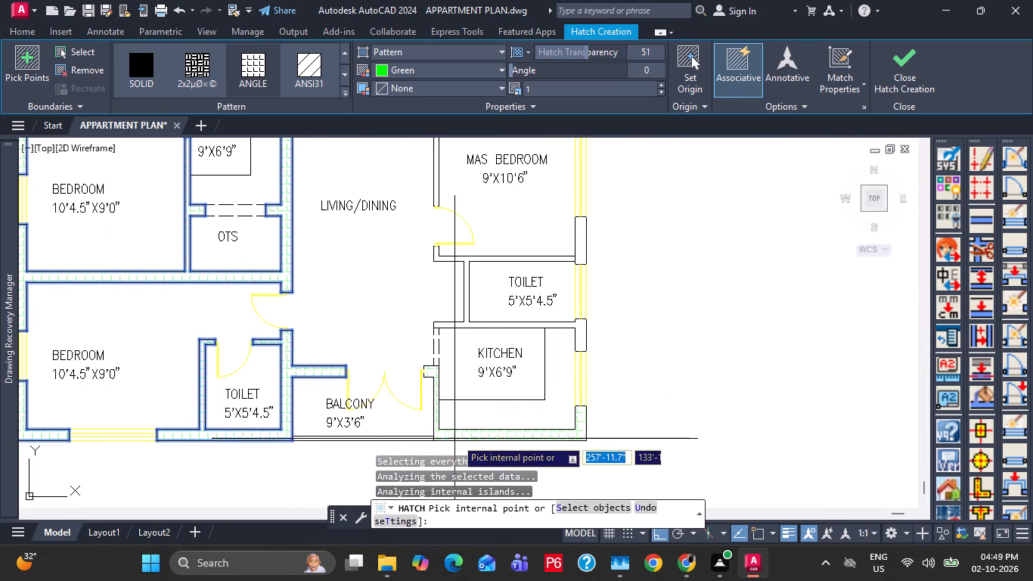
pyautogui.click(459, 432)
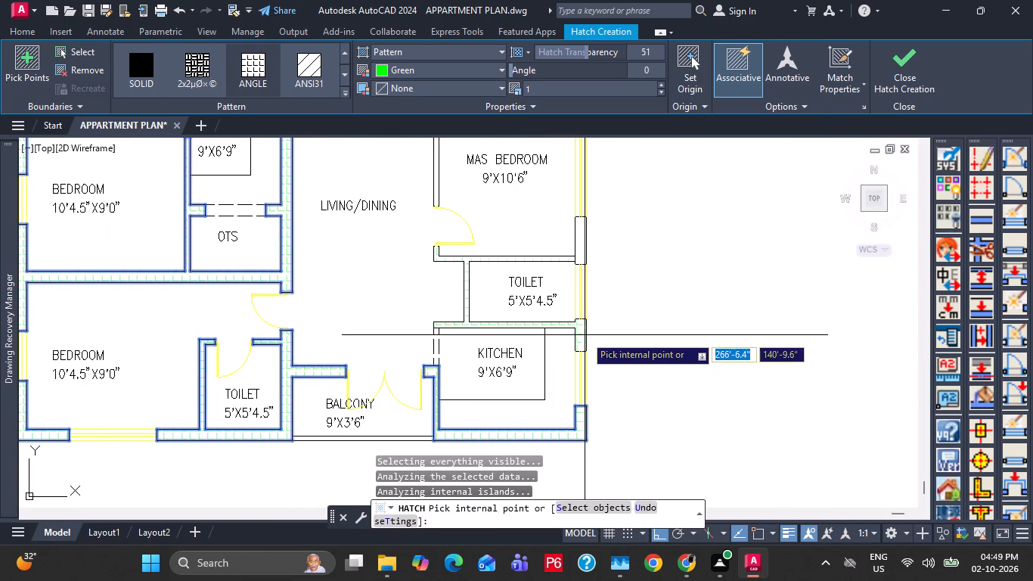
pyautogui.click(584, 335)
pyautogui.moveTo(585, 311); pyautogui.dragTo(594, 480, button='middle')
pyautogui.click(589, 415)
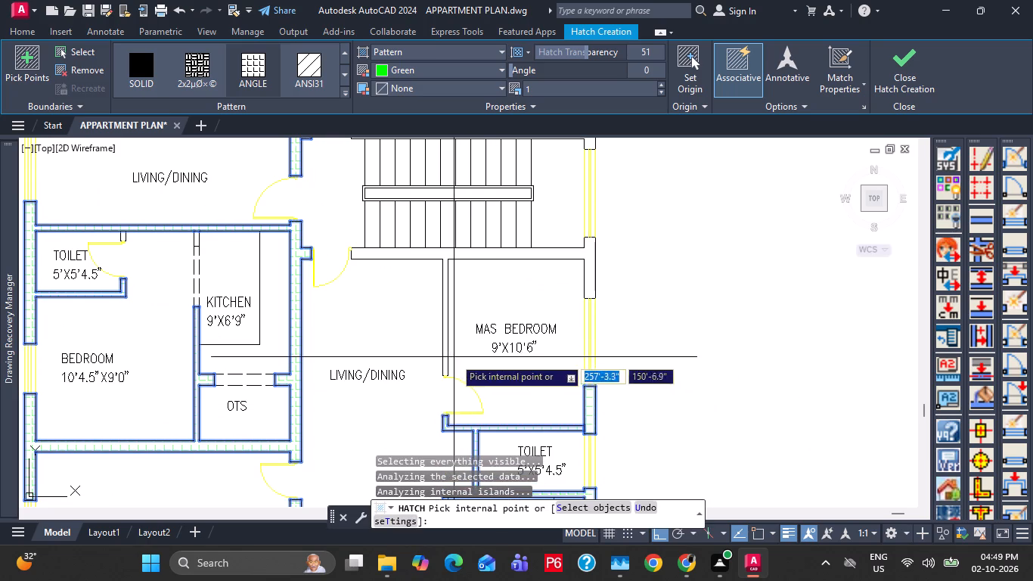
pyautogui.click(446, 343)
pyautogui.moveTo(485, 314); pyautogui.dragTo(504, 528, button='middle')
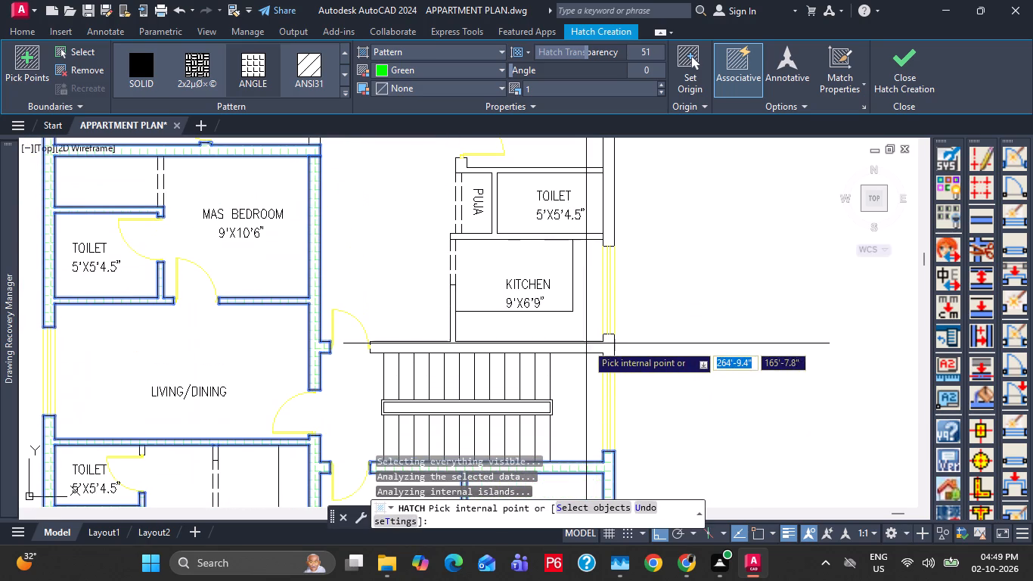
pyautogui.click(586, 351)
# Add the walls around the upper-right toilet, puja, master bedroom and balcony to the hatch and finish it.
pyautogui.moveTo(573, 325); pyautogui.dragTo(569, 468, button='middle')
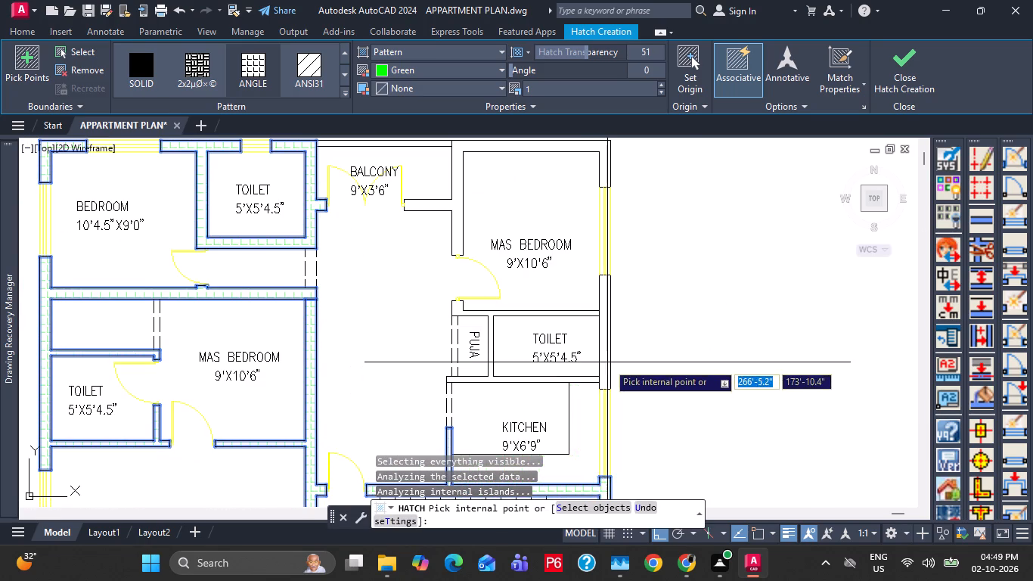
pyautogui.click(607, 362)
pyautogui.scroll(1, 579, 377)
pyautogui.click(567, 382)
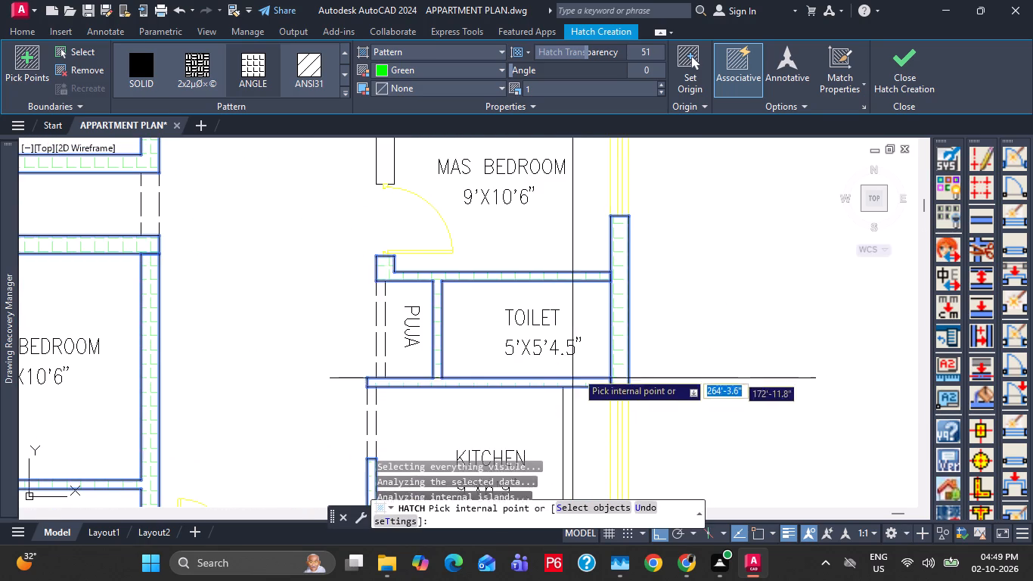
pyautogui.moveTo(583, 351); pyautogui.dragTo(586, 547, button='middle')
pyautogui.scroll(1, 586, 515)
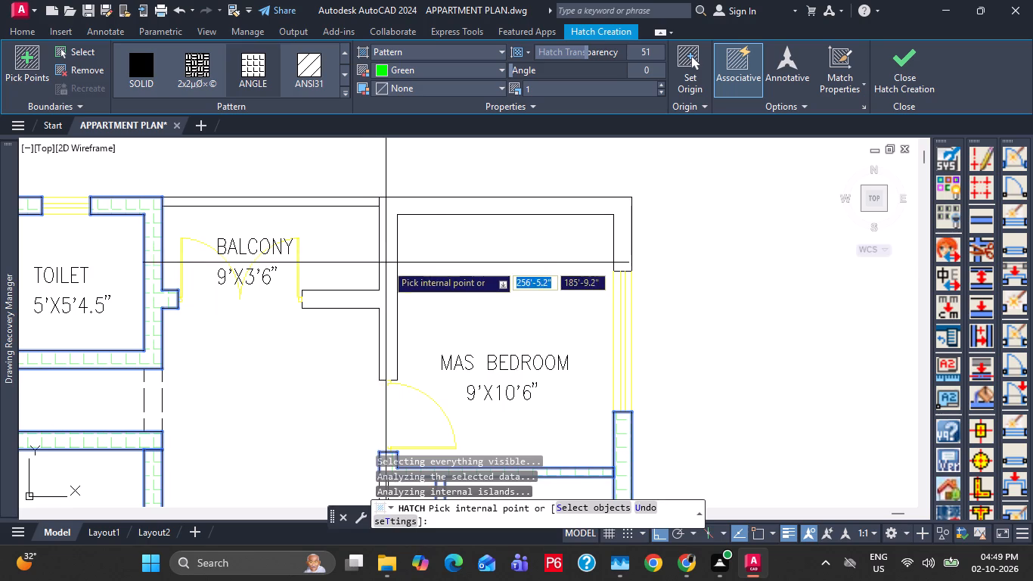
pyautogui.click(386, 264)
pyautogui.press('Escape')
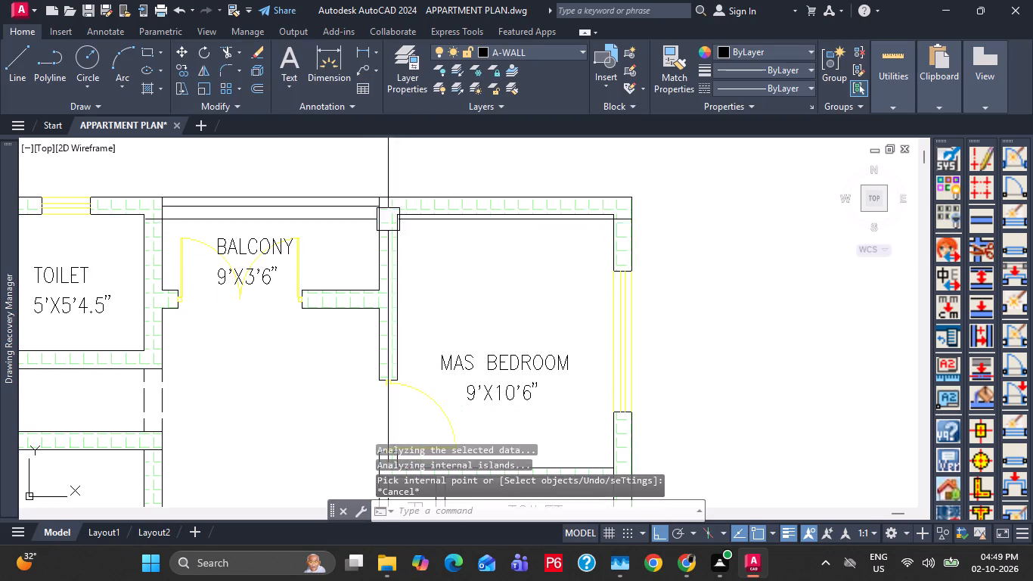
# Change the wall hatch to the SOLID pattern with colour 199,200,202.
pyautogui.scroll(2, 380, 207)
pyautogui.click(422, 203)
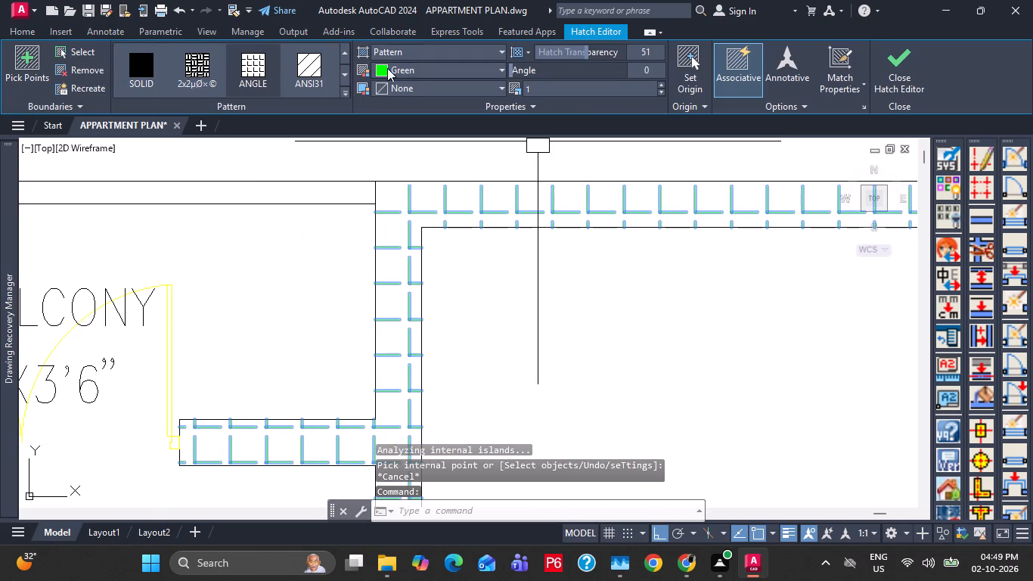
pyautogui.click(154, 78)
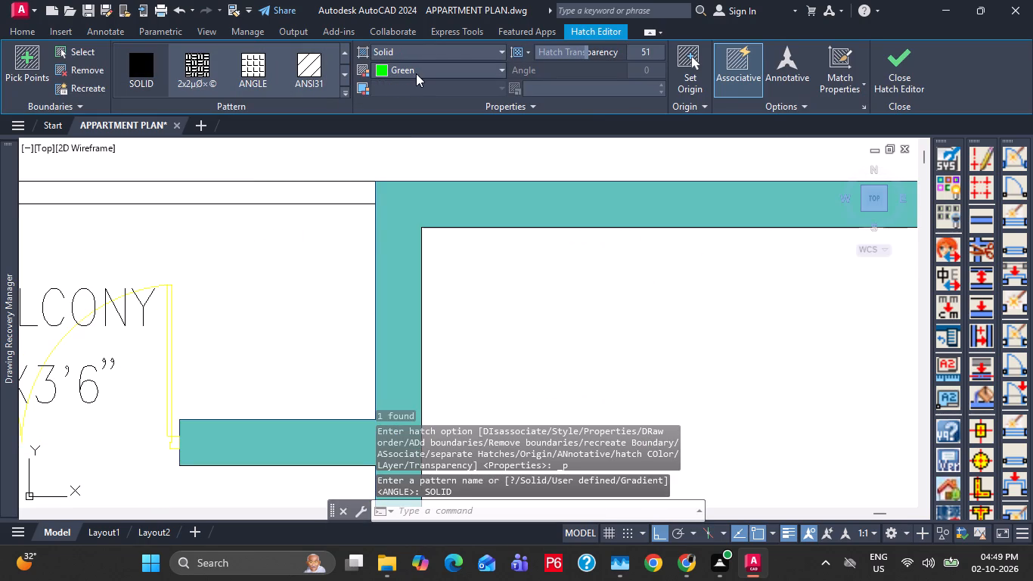
pyautogui.click(416, 73)
pyautogui.click(385, 160)
pyautogui.press('Escape')
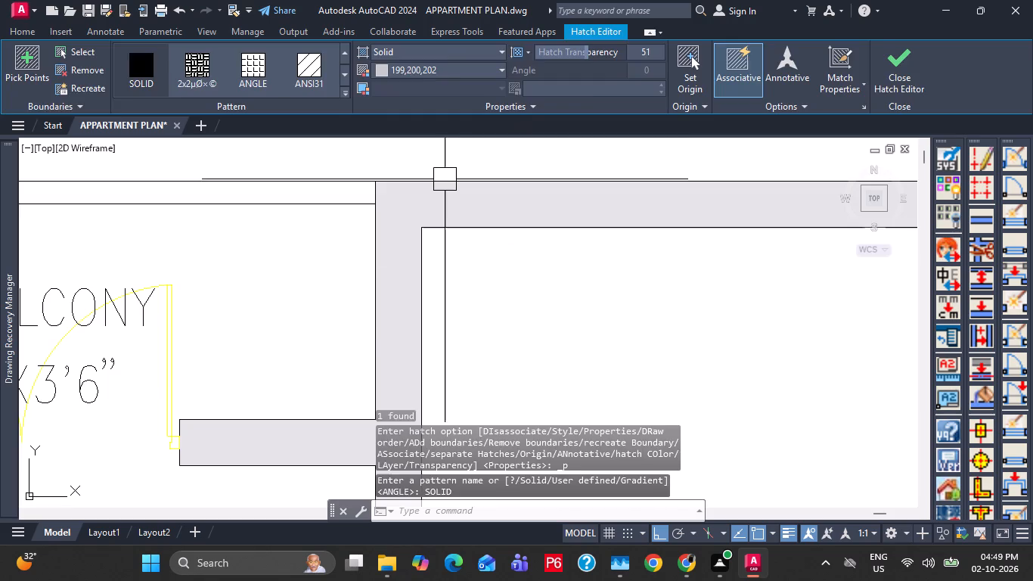
pyautogui.press('Escape')
# Save the drawing.
pyautogui.scroll(-5, 602, 346)
pyautogui.moveTo(606, 362); pyautogui.dragTo(588, 264, button='middle')
pyautogui.scroll(2, 557, 333)
pyautogui.moveTo(583, 377); pyautogui.dragTo(650, 271, button='middle')
pyautogui.moveTo(546, 317); pyautogui.dragTo(599, 290, button='middle')
pyautogui.moveTo(216, 374); pyautogui.dragTo(333, 352, button='middle')
pyautogui.hotkey('ctrl', 's')
# Add a linear dimension for the plan's overall width, placed just above the top outer wall.
pyautogui.scroll(3, 240, 331)
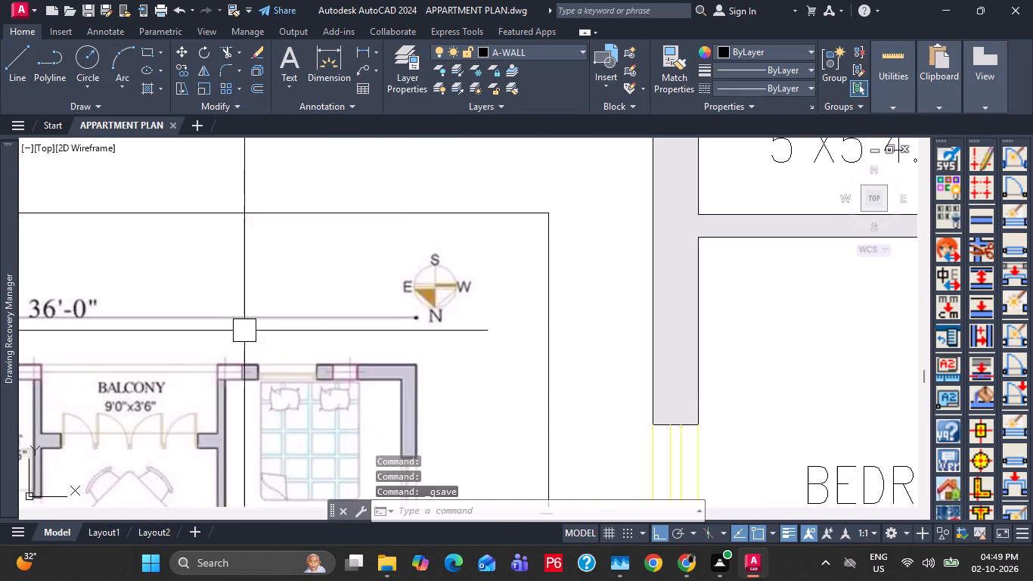
pyautogui.scroll(-1, 429, 286)
pyautogui.moveTo(287, 356); pyautogui.dragTo(355, 309, button='middle')
pyautogui.scroll(-3, 355, 292)
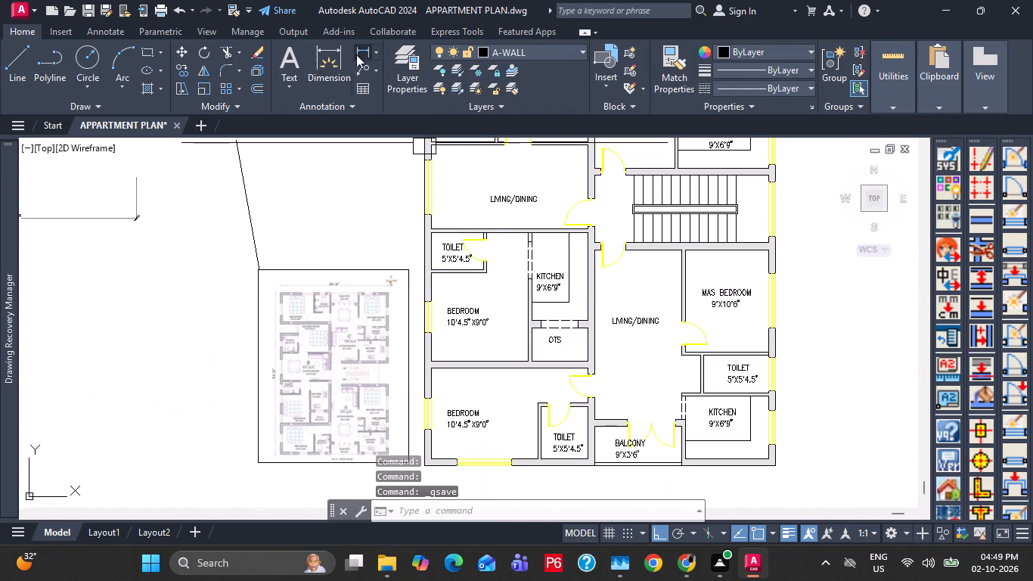
pyautogui.click(369, 48)
pyautogui.click(357, 51)
pyautogui.scroll(-2, 525, 259)
pyautogui.moveTo(532, 235); pyautogui.dragTo(543, 393, button='middle')
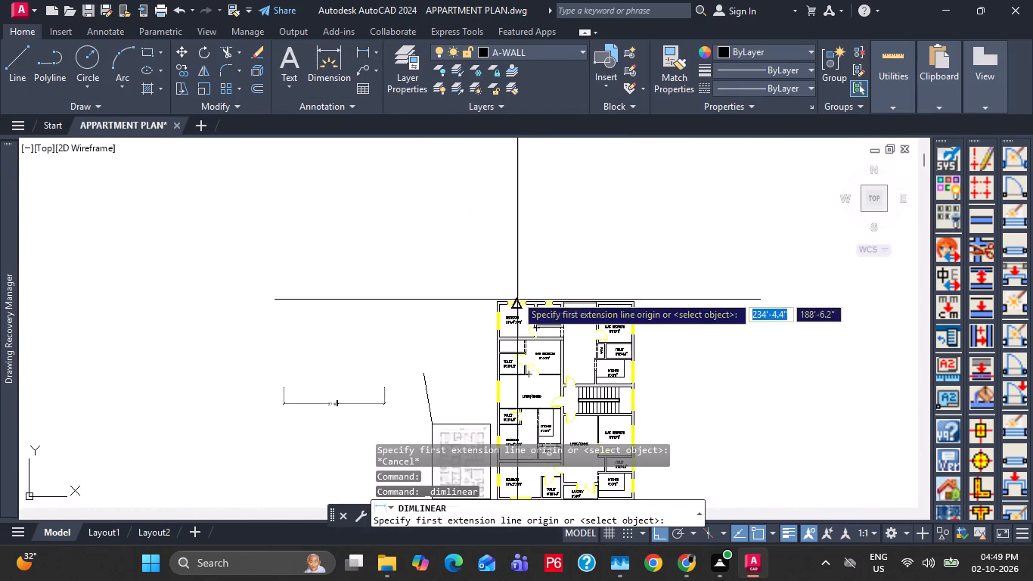
pyautogui.scroll(3, 515, 294)
pyautogui.click(442, 330)
pyautogui.moveTo(785, 340); pyautogui.dragTo(466, 363, button='middle')
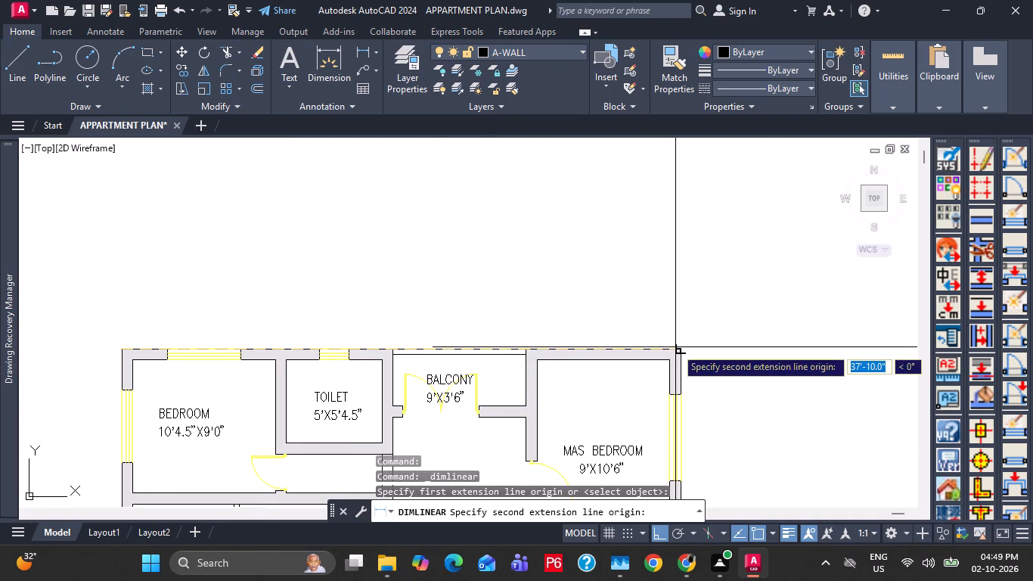
pyautogui.click(675, 347)
pyautogui.click(669, 326)
# Add a vertical linear dimension for the plan's overall length, from the top-right to the bottom-right outer corner.
pyautogui.click(366, 51)
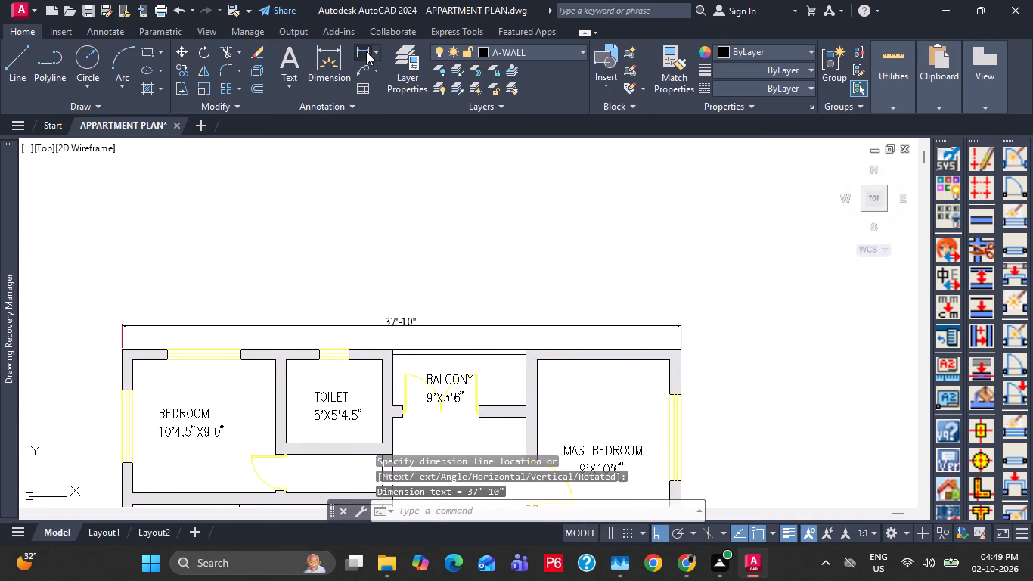
pyautogui.click(683, 350)
pyautogui.scroll(-2, 687, 320)
pyautogui.moveTo(707, 387); pyautogui.dragTo(706, 387, button='middle')
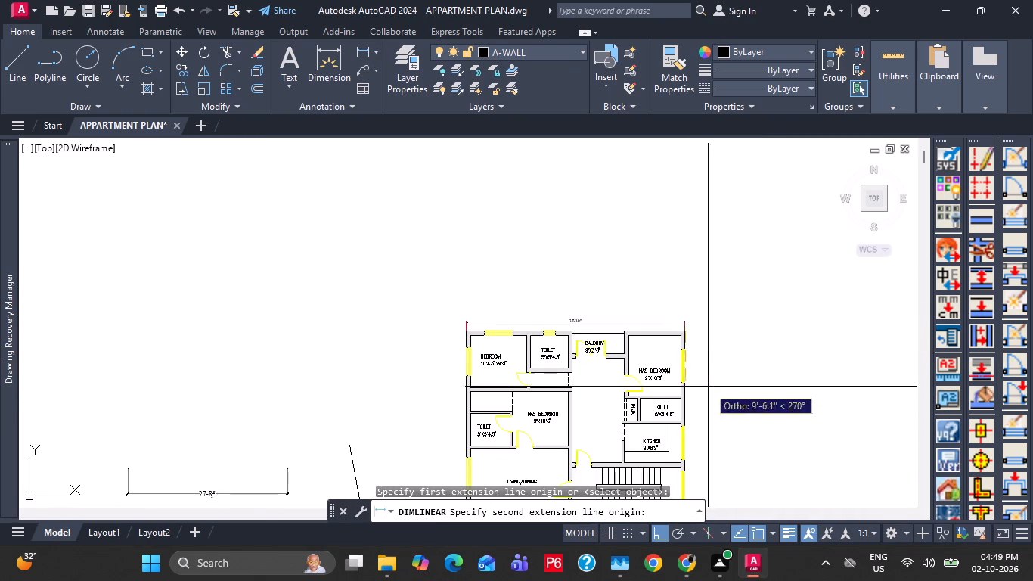
pyautogui.moveTo(706, 387); pyautogui.dragTo(686, 270, button='middle')
pyautogui.moveTo(706, 410); pyautogui.dragTo(678, 293, button='middle')
pyautogui.scroll(1, 653, 399)
pyautogui.click(626, 424)
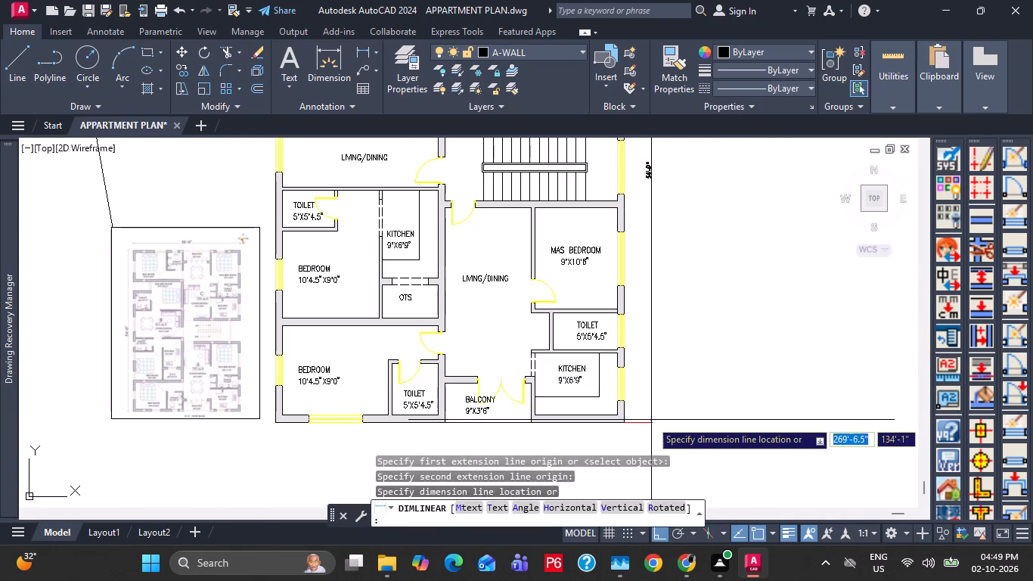
pyautogui.click(650, 420)
# Check the overall width in the reference plan and override the top dimension's text with 36'.
pyautogui.scroll(3, 263, 358)
pyautogui.moveTo(237, 377); pyautogui.dragTo(547, 341, button='middle')
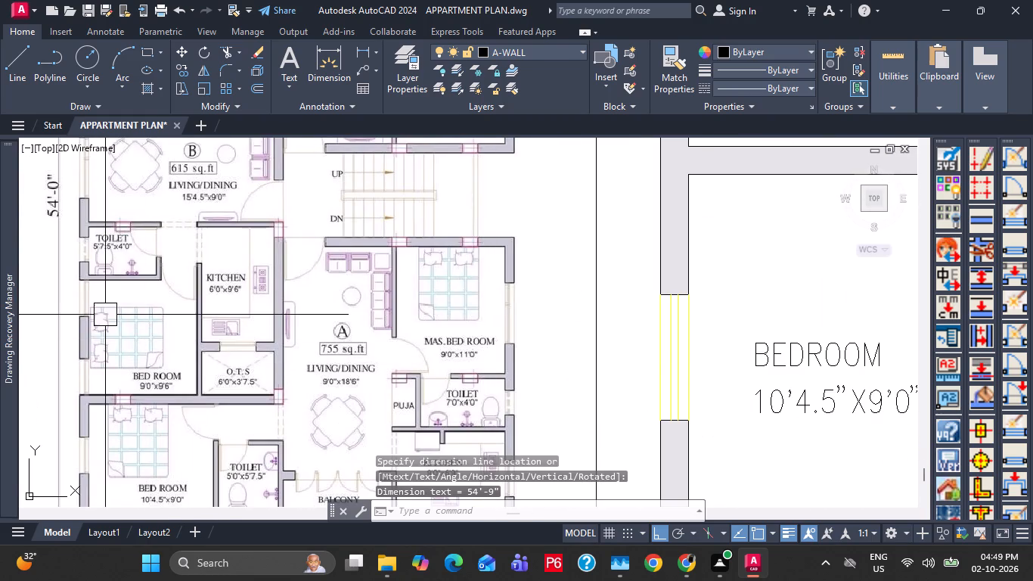
pyautogui.scroll(-5, 275, 331)
pyautogui.moveTo(534, 301); pyautogui.dragTo(529, 379, button='middle')
pyautogui.scroll(3, 461, 282)
pyautogui.moveTo(336, 194); pyautogui.dragTo(492, 310, button='middle')
pyautogui.scroll(2, 361, 314)
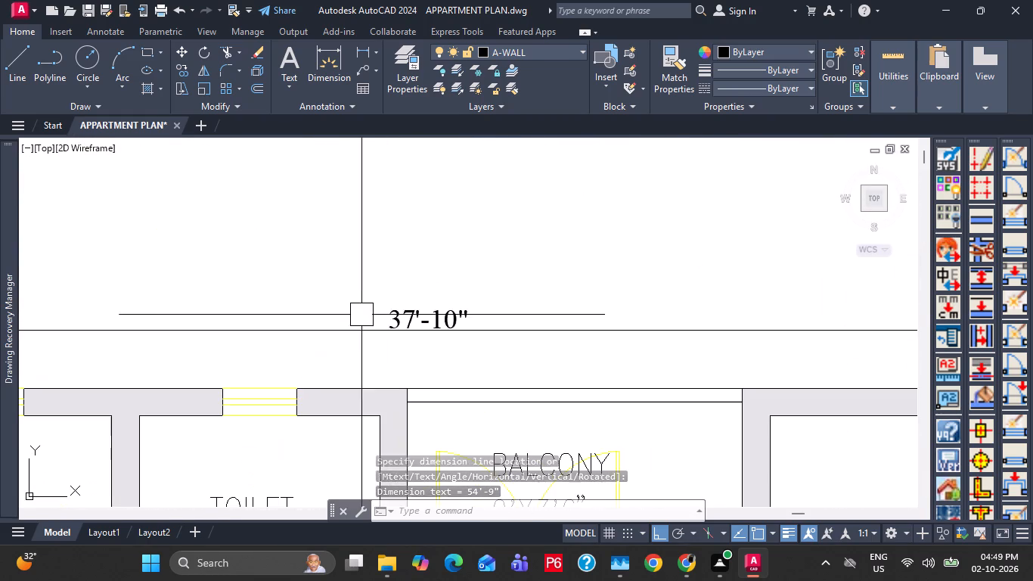
pyautogui.doubleClick(459, 335)
pyautogui.scroll(1, 527, 277)
pyautogui.scroll(-4, 530, 275)
pyautogui.scroll(1, 318, 420)
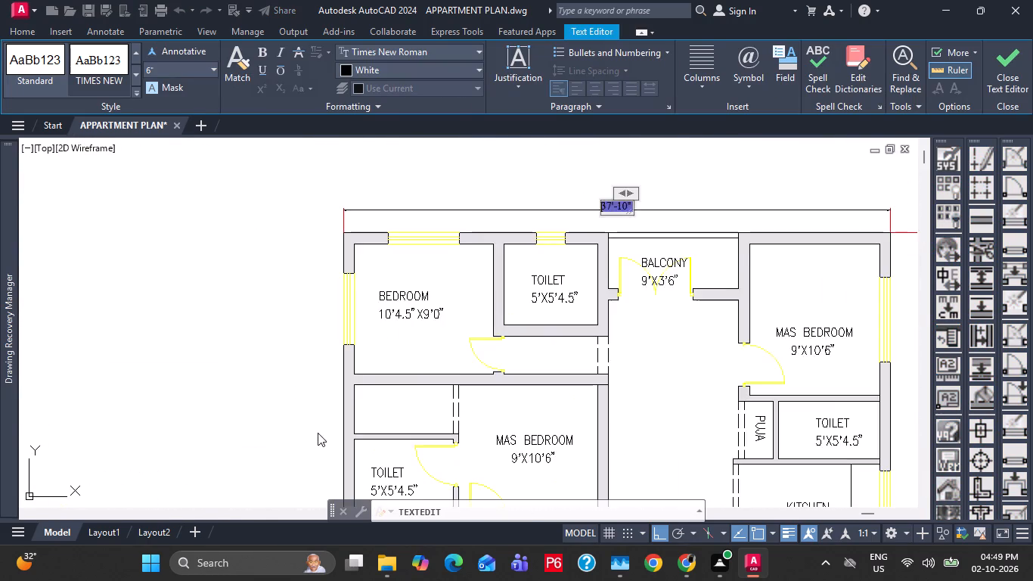
pyautogui.moveTo(321, 433); pyautogui.dragTo(390, 231, button='middle')
pyautogui.scroll(-2, 383, 273)
pyautogui.scroll(3, 352, 403)
pyautogui.scroll(1, 268, 392)
pyautogui.scroll(-4, 332, 348)
pyautogui.moveTo(653, 255); pyautogui.dragTo(610, 424, button='middle')
pyautogui.scroll(3, 501, 305)
pyautogui.scroll(2, 316, 356)
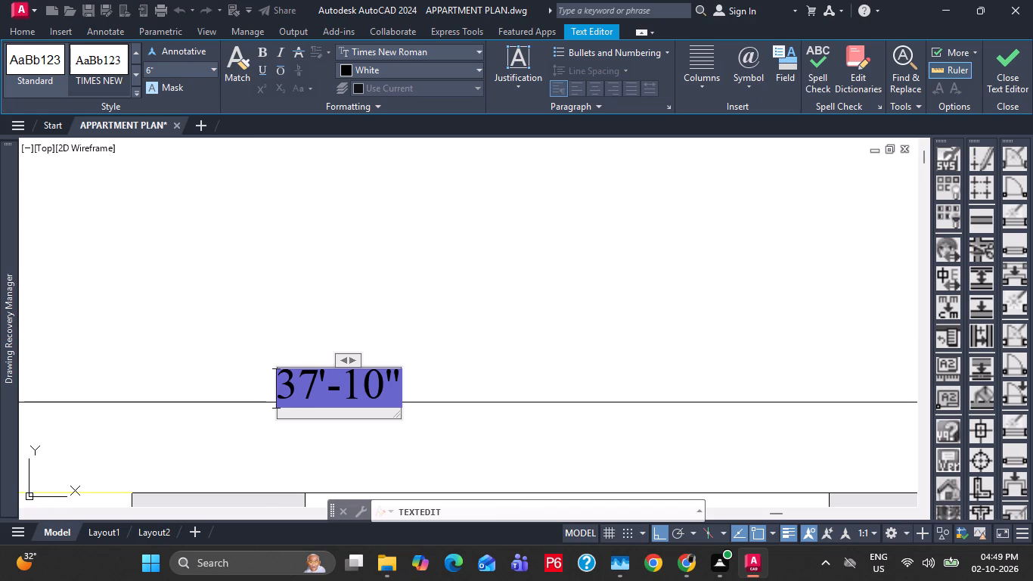
pyautogui.press('3')
pyautogui.write("6'")
pyautogui.tripleClick(378, 387)
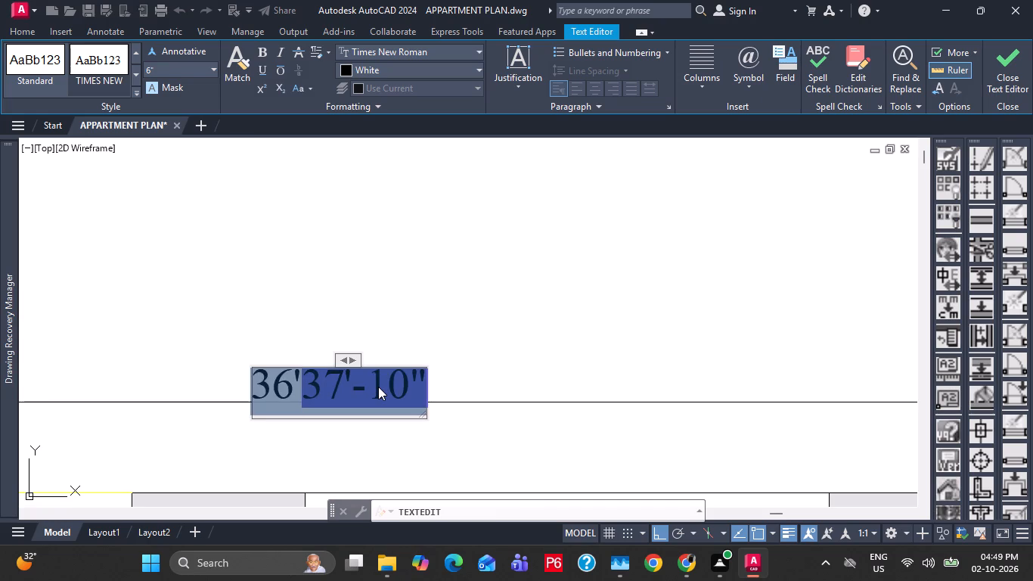
pyautogui.press('BackSpace')
pyautogui.write('38')
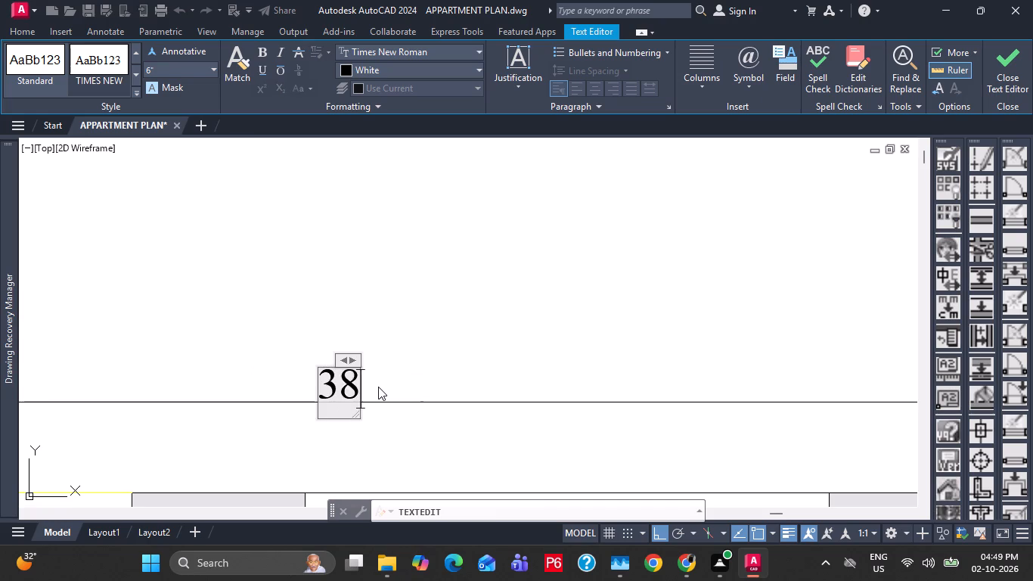
pyautogui.press('BackSpace')
pyautogui.write("6'")
pyautogui.click(493, 335)
pyautogui.scroll(-3, 474, 276)
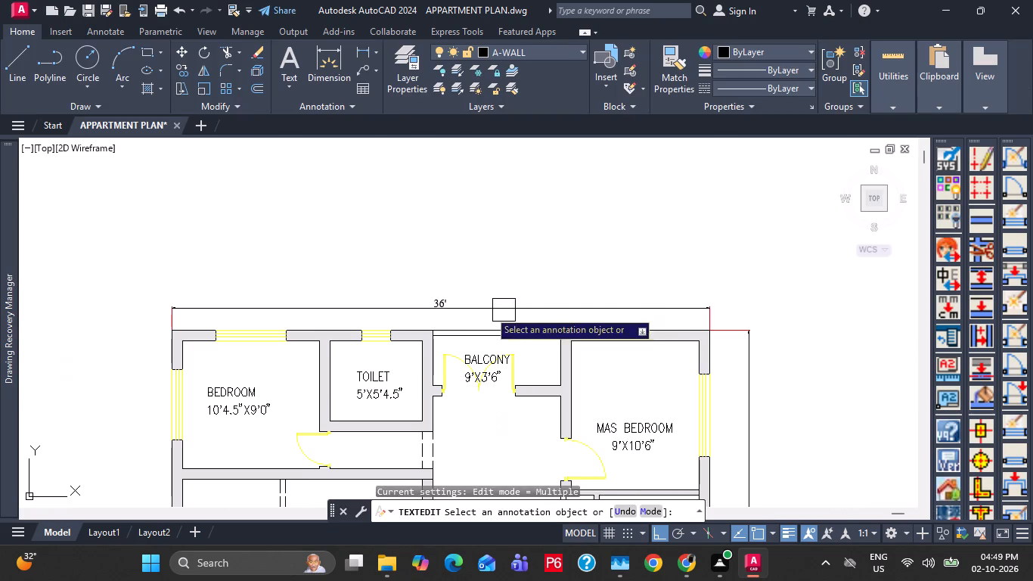
pyautogui.press('Escape')
pyautogui.press('Escape')
pyautogui.press('Escape')
# Save the drawing.
pyautogui.hotkey('ctrl', 's')
pyautogui.hotkey('ctrl', 's')
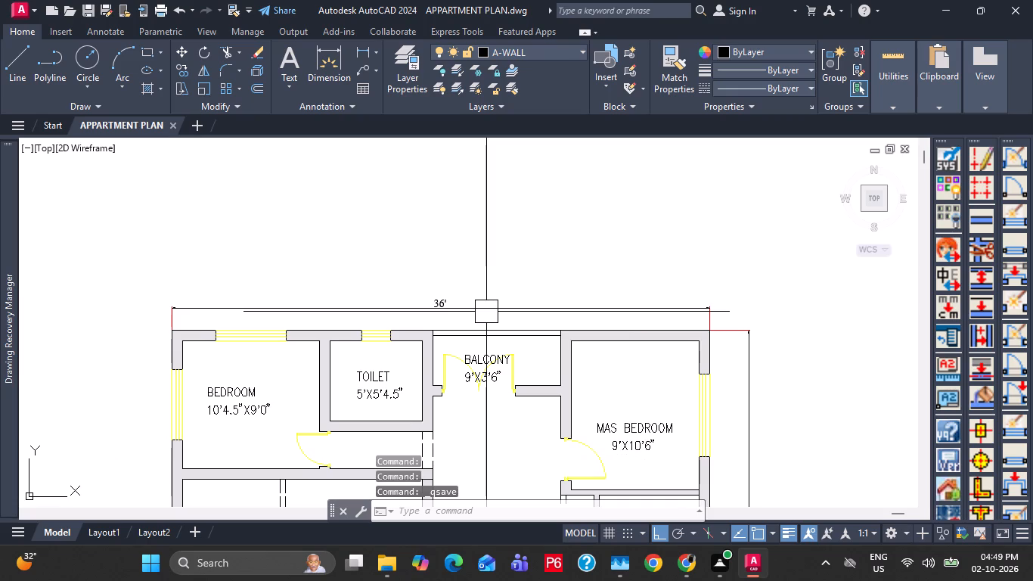
pyautogui.hotkey('ctrl', 's')
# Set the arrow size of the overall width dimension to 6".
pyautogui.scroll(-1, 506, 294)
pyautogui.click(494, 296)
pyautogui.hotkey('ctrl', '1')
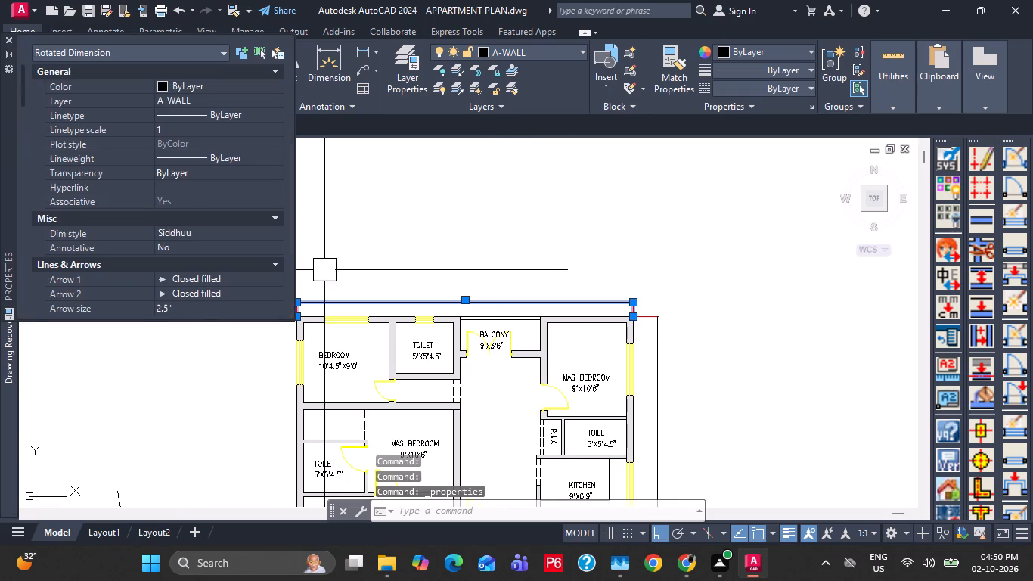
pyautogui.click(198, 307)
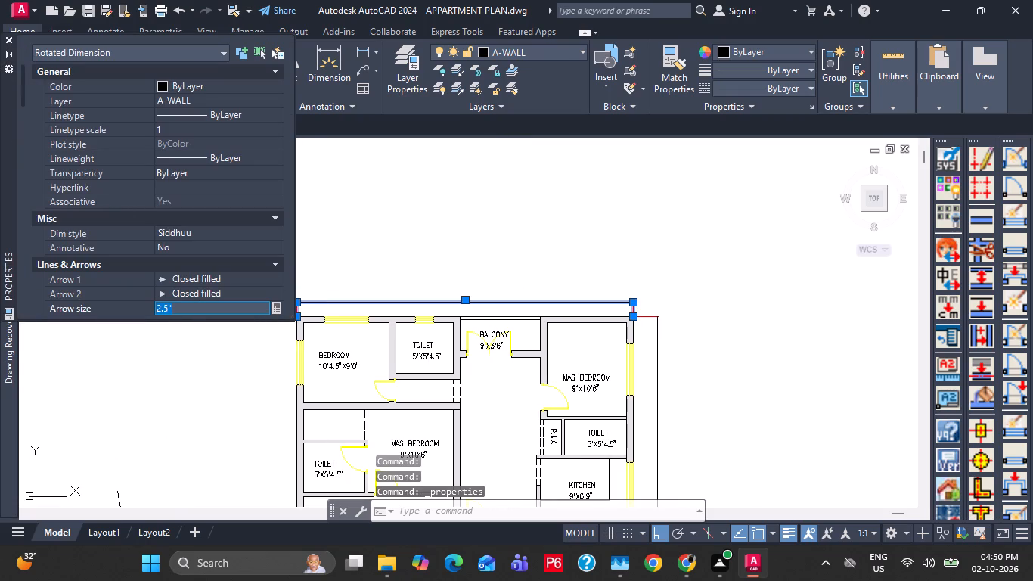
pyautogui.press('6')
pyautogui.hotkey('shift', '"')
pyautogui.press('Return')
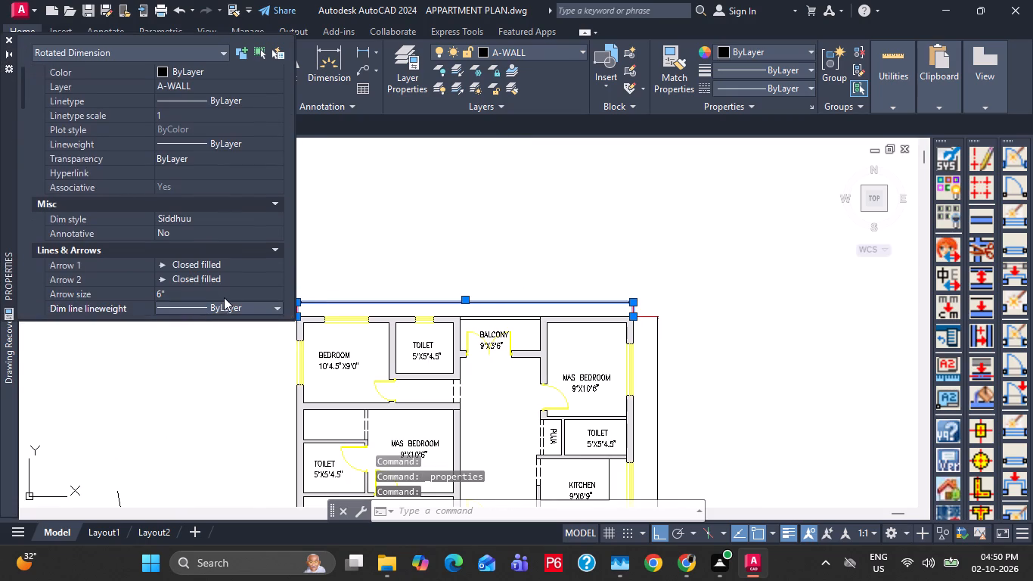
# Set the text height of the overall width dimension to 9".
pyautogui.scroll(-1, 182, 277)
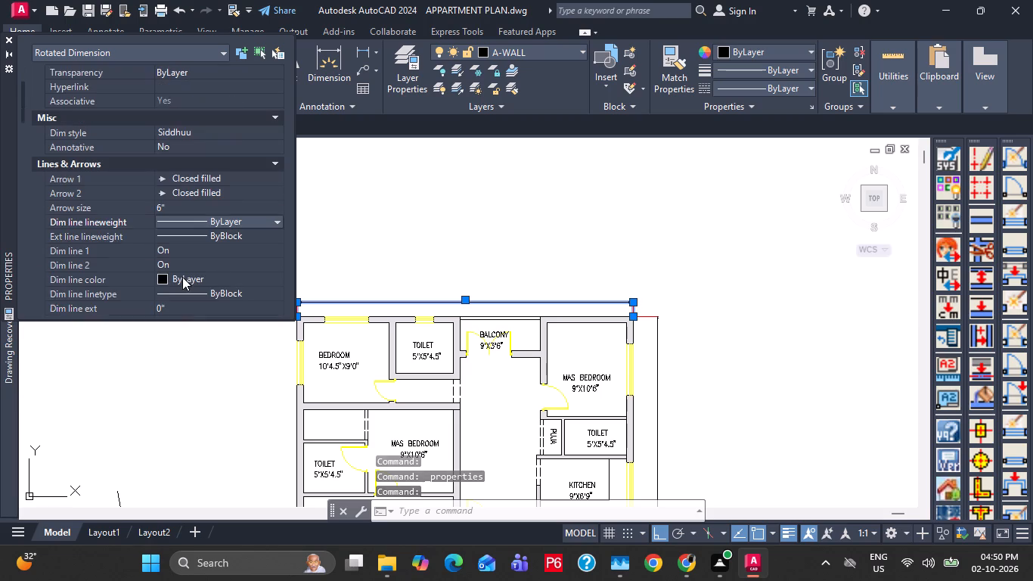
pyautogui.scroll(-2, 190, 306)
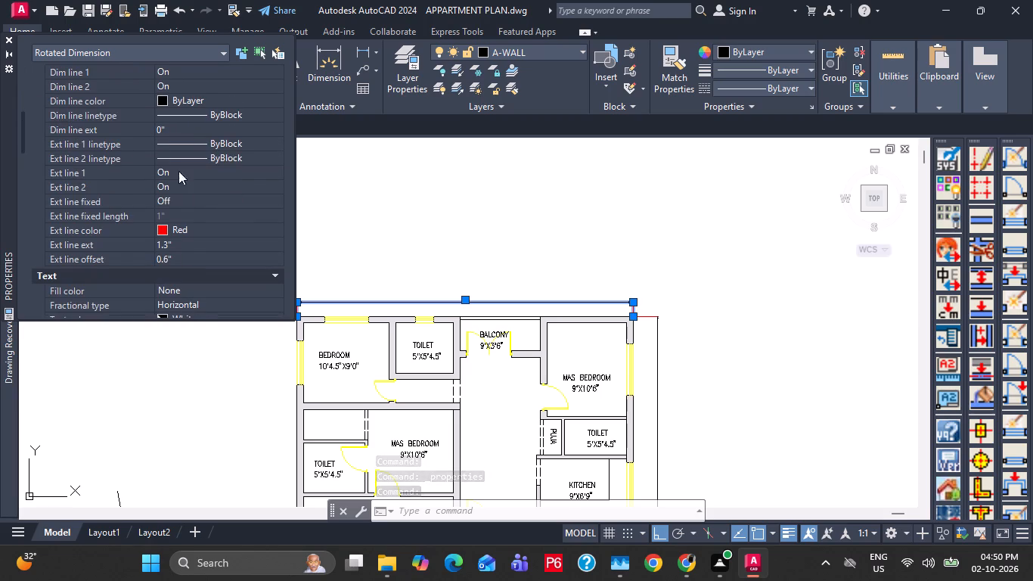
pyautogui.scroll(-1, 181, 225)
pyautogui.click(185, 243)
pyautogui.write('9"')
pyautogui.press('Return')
# Set the arrow size of the overall width dimension to 1'.
pyautogui.scroll(1, 193, 184)
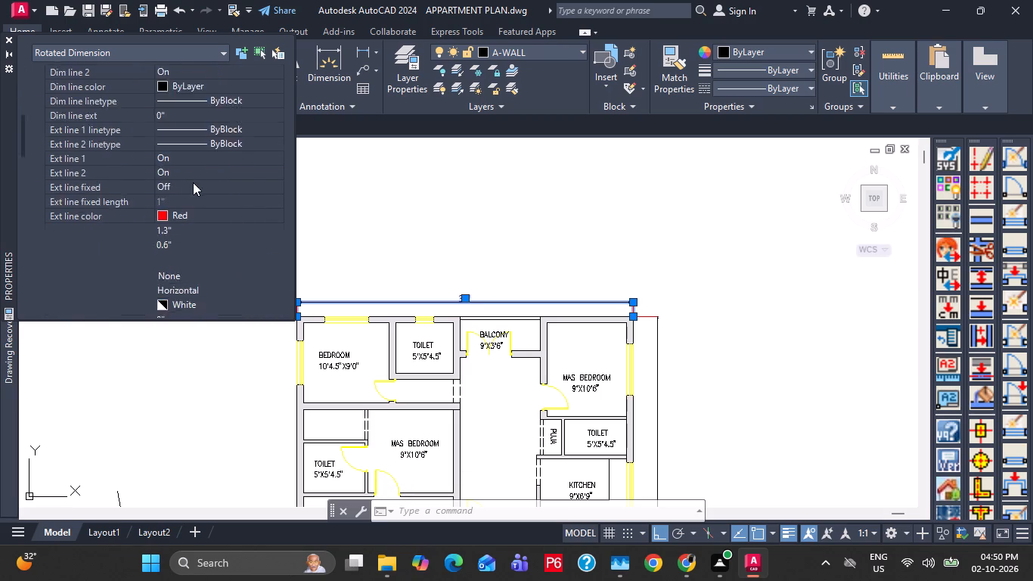
pyautogui.scroll(1, 193, 182)
pyautogui.click(182, 105)
pyautogui.press('1')
pyautogui.press("'")
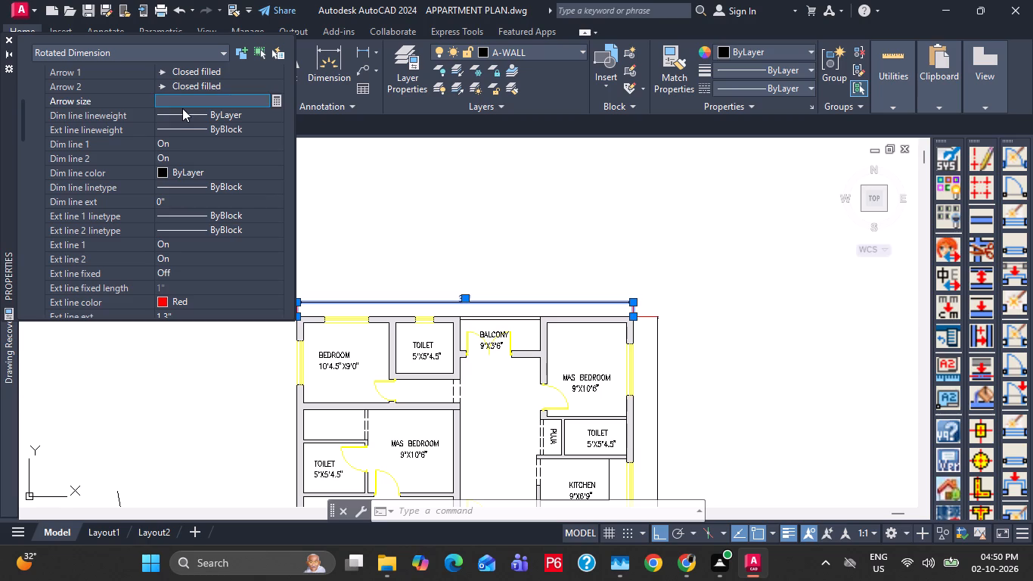
pyautogui.press('Return')
# Set the text height of the overall width dimension to 1'-6" and deselect it.
pyautogui.scroll(-1, 173, 215)
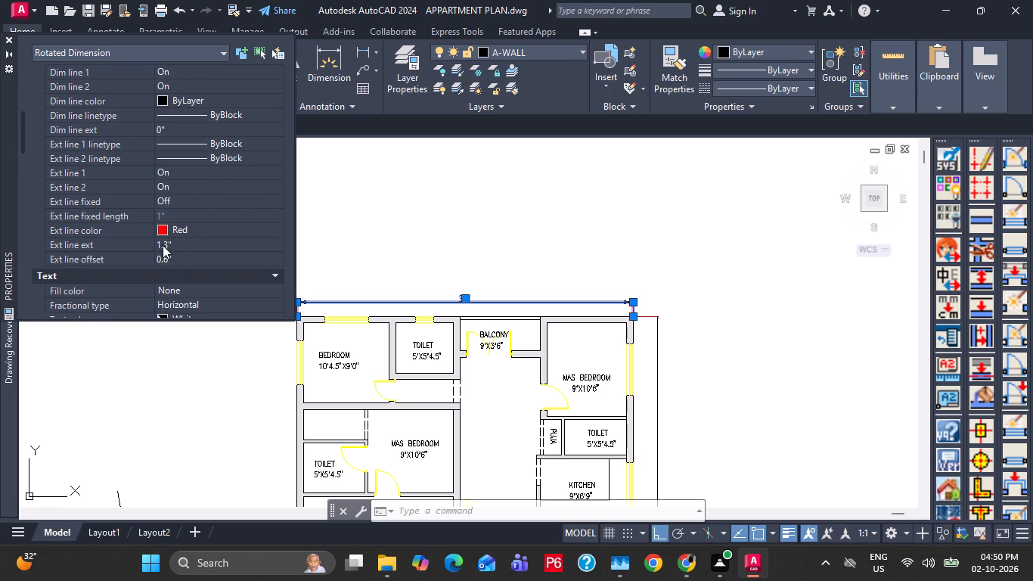
pyautogui.scroll(-2, 181, 257)
pyautogui.click(188, 146)
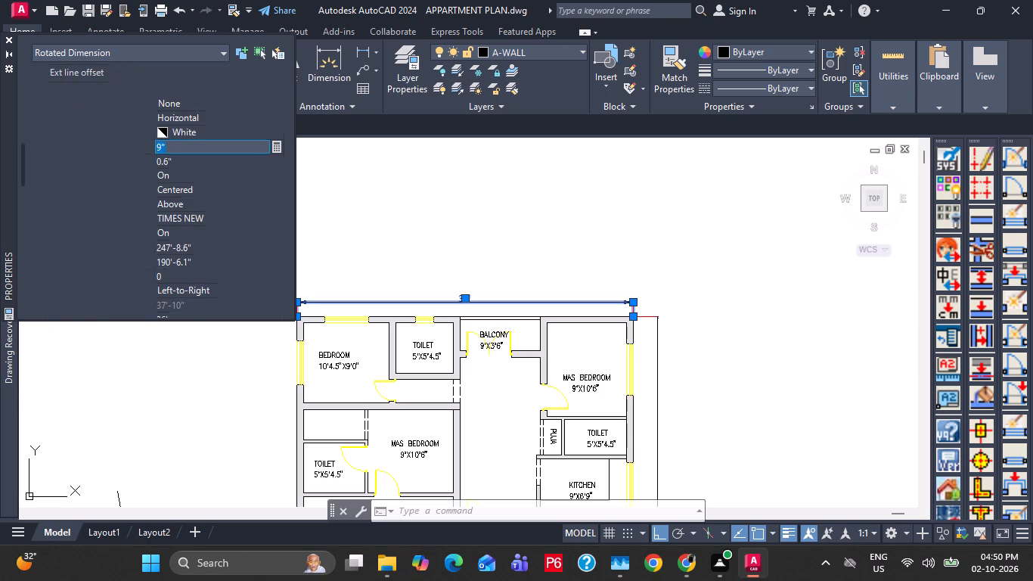
pyautogui.write("1'")
pyautogui.write('6"')
pyautogui.press('Return')
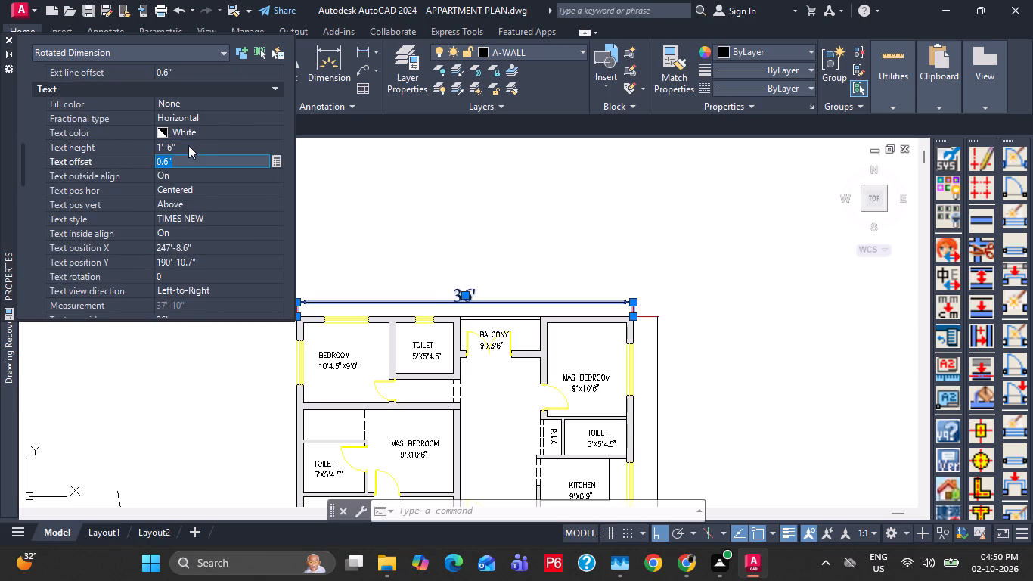
pyautogui.press('Escape')
pyautogui.press('Escape')
# Match the properties of the top width dimension onto the vertical dimension beside the right outer wall.
pyautogui.scroll(-2, 549, 267)
pyautogui.moveTo(681, 284); pyautogui.dragTo(678, 274, button='middle')
pyautogui.press('m')
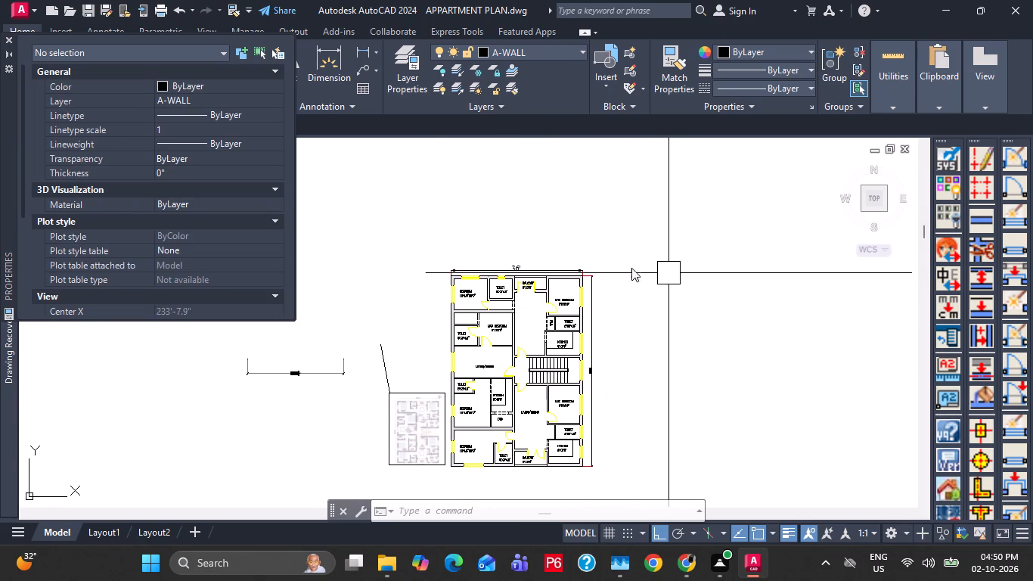
pyautogui.press('a')
pyautogui.press('space')
pyautogui.click(538, 262)
pyautogui.click(598, 333)
pyautogui.press('Escape')
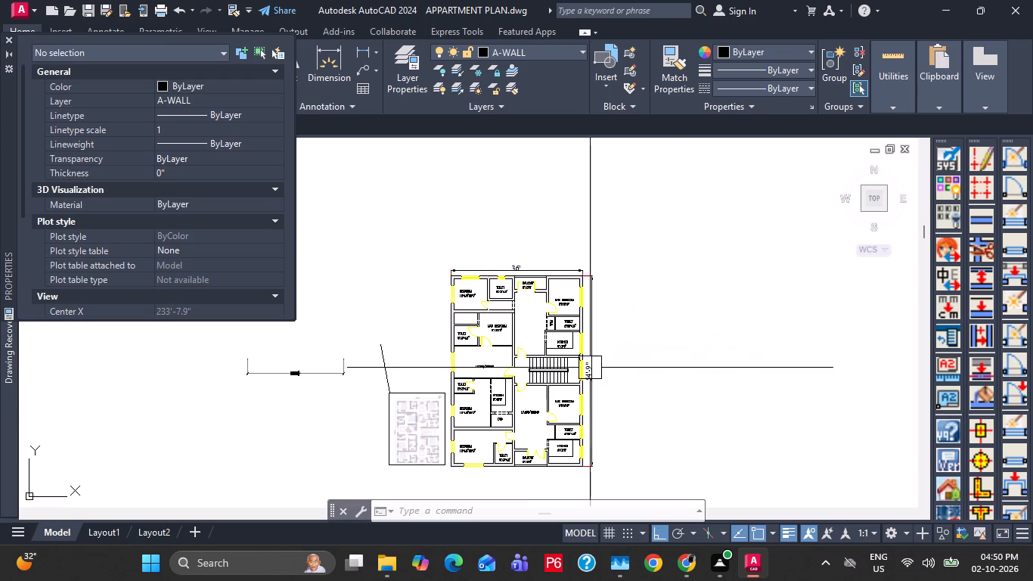
# Override the text of the vertical overall dimension beside the outer wall with 54' and save the drawing.
pyautogui.scroll(2, 593, 387)
pyautogui.doubleClick(584, 376)
pyautogui.doubleClick(584, 354)
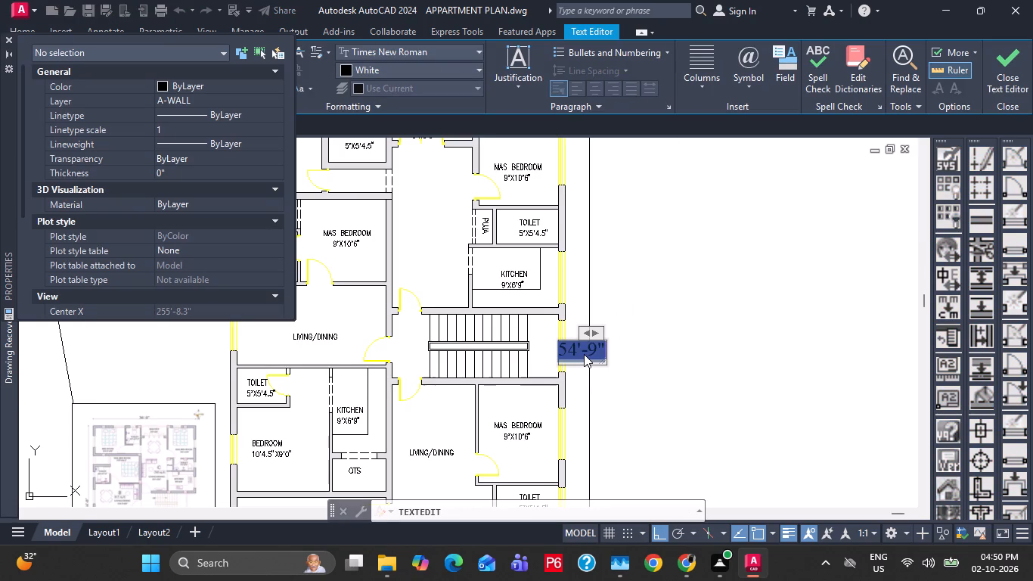
pyautogui.write("54'")
pyautogui.click(683, 273)
pyautogui.scroll(-1, 678, 269)
pyautogui.press('Escape')
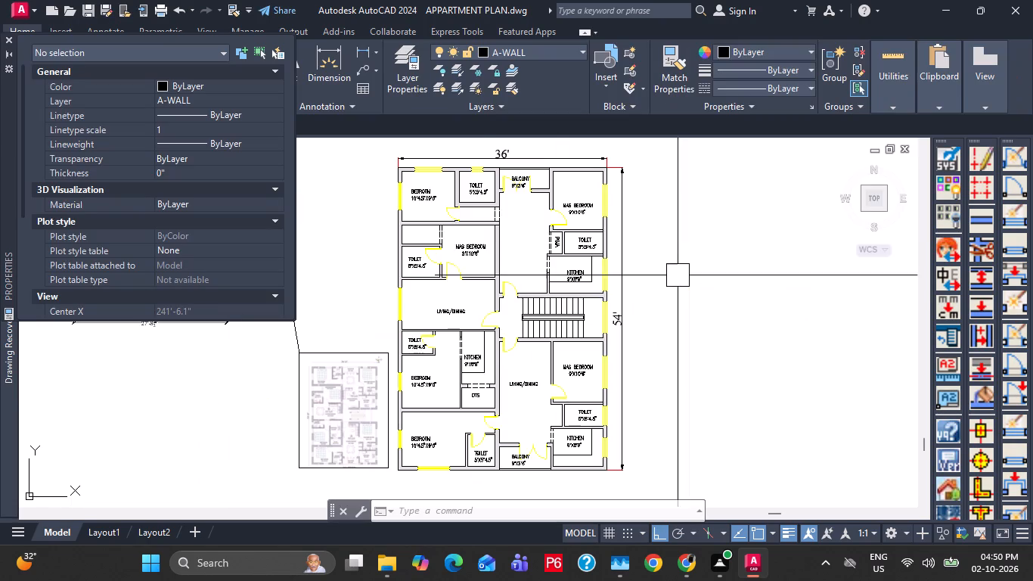
pyautogui.press('Escape')
pyautogui.scroll(2, 335, 360)
pyautogui.press('Escape')
pyautogui.hotkey('ctrl', 's')
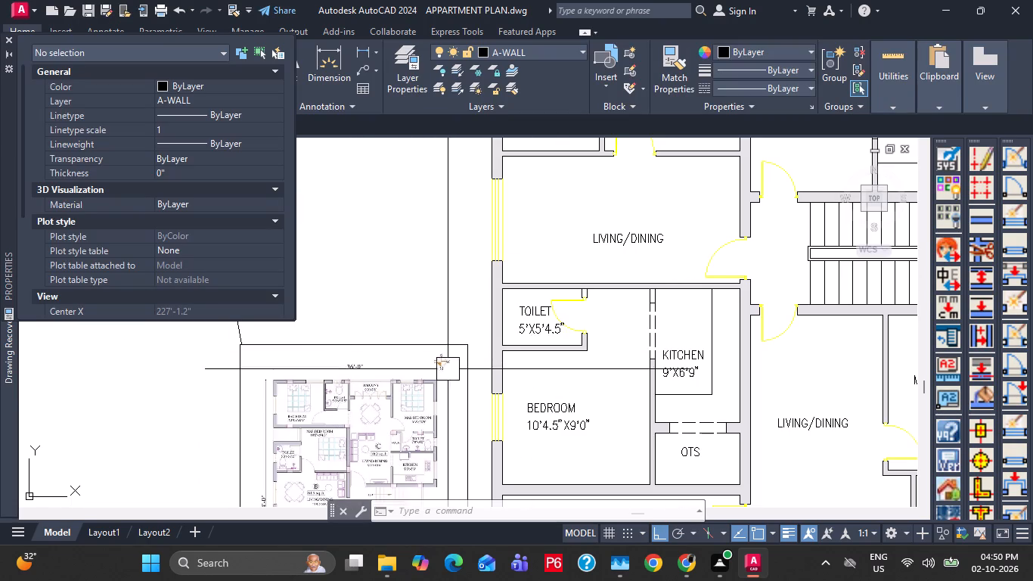
# Examine the staircase area of the reference image for its direction labels, close the object properties, and save the drawing.
pyautogui.moveTo(444, 405); pyautogui.dragTo(496, 295, button='middle')
pyautogui.scroll(3, 429, 393)
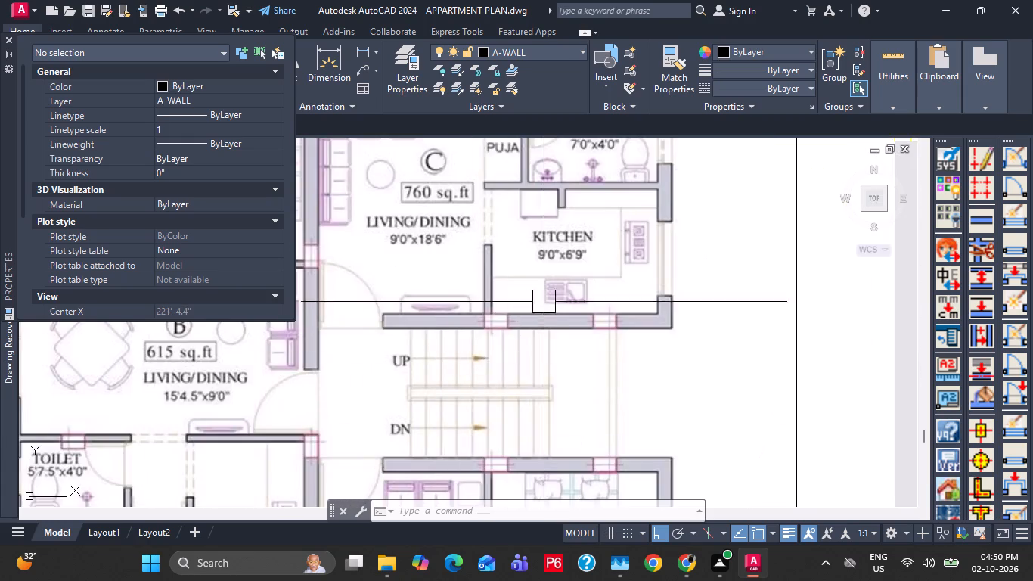
pyautogui.scroll(-2, 559, 293)
pyautogui.moveTo(579, 294); pyautogui.dragTo(448, 390, button='middle')
pyautogui.press('Escape')
pyautogui.press('Escape')
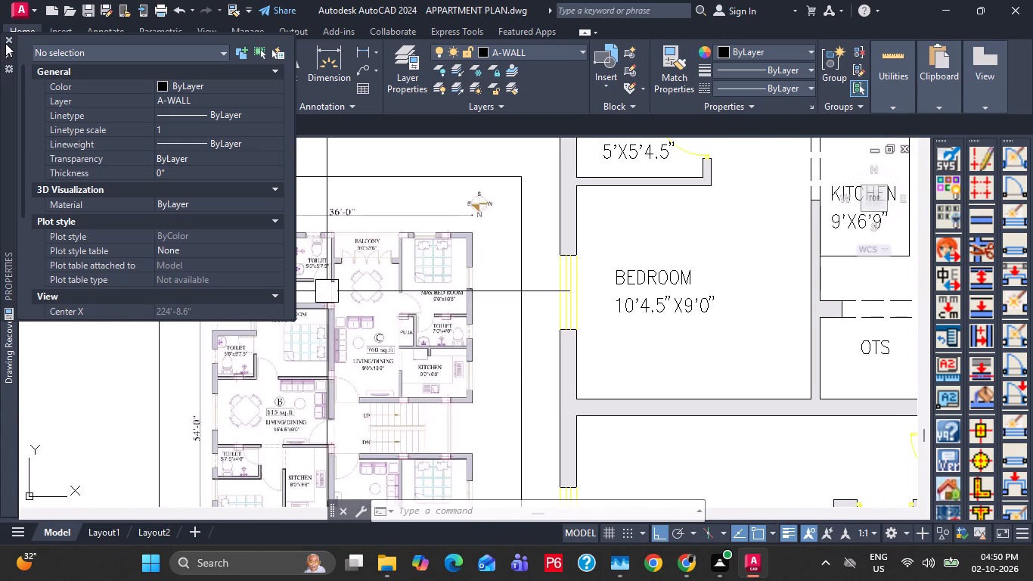
pyautogui.click(8, 42)
pyautogui.hotkey('ctrl', 's')
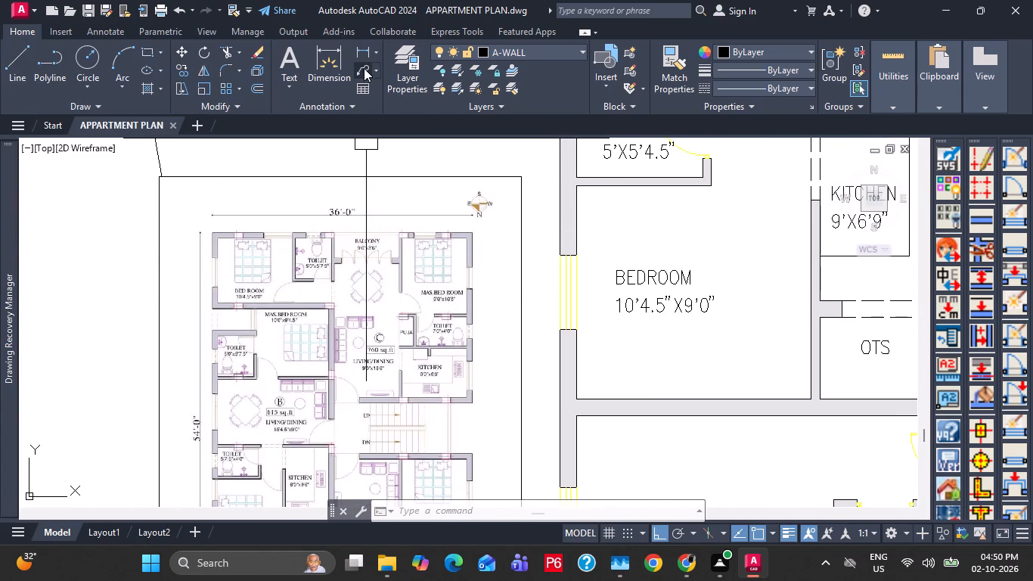
# Add a horizontal multileader about 2'-10" long pointing at the upper stair flight's first tread, with the text UP.
pyautogui.click(364, 68)
pyautogui.moveTo(689, 368); pyautogui.dragTo(393, 376, button='middle')
pyautogui.scroll(-2, 392, 339)
pyautogui.moveTo(561, 336); pyautogui.dragTo(533, 377, button='middle')
pyautogui.moveTo(557, 244); pyautogui.dragTo(541, 323, button='middle')
pyautogui.scroll(3, 487, 322)
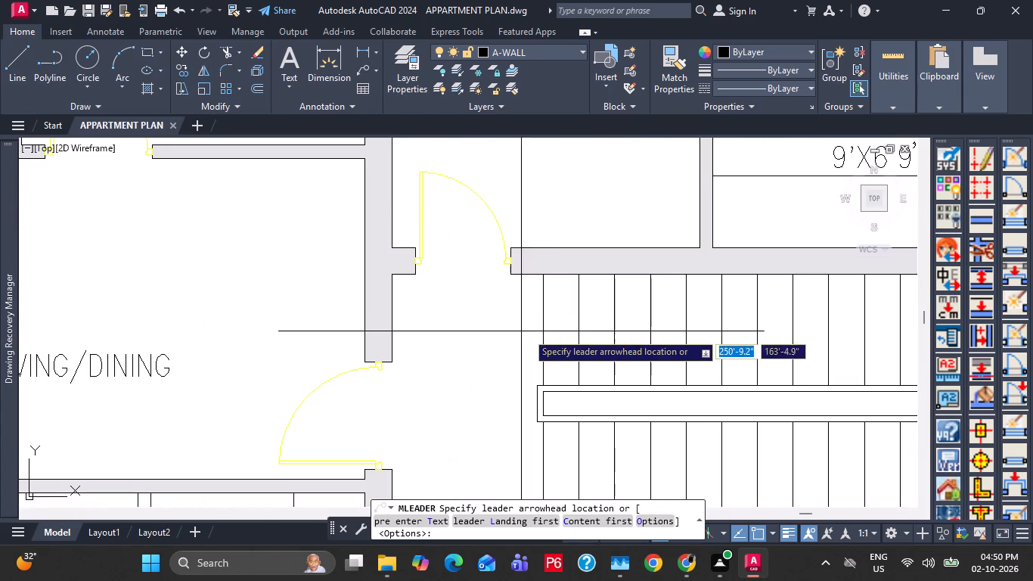
pyautogui.click(547, 333)
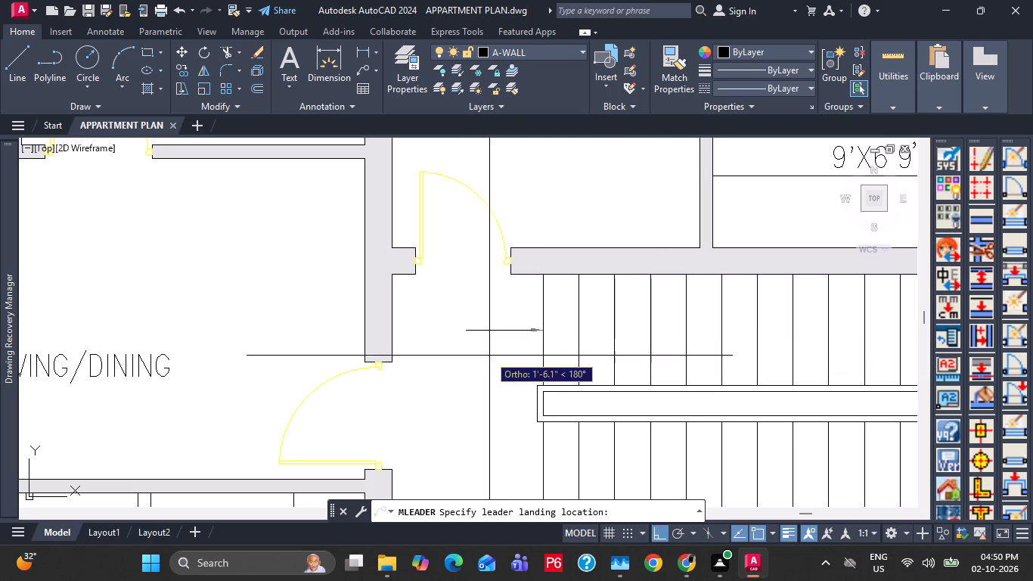
pyautogui.click(442, 330)
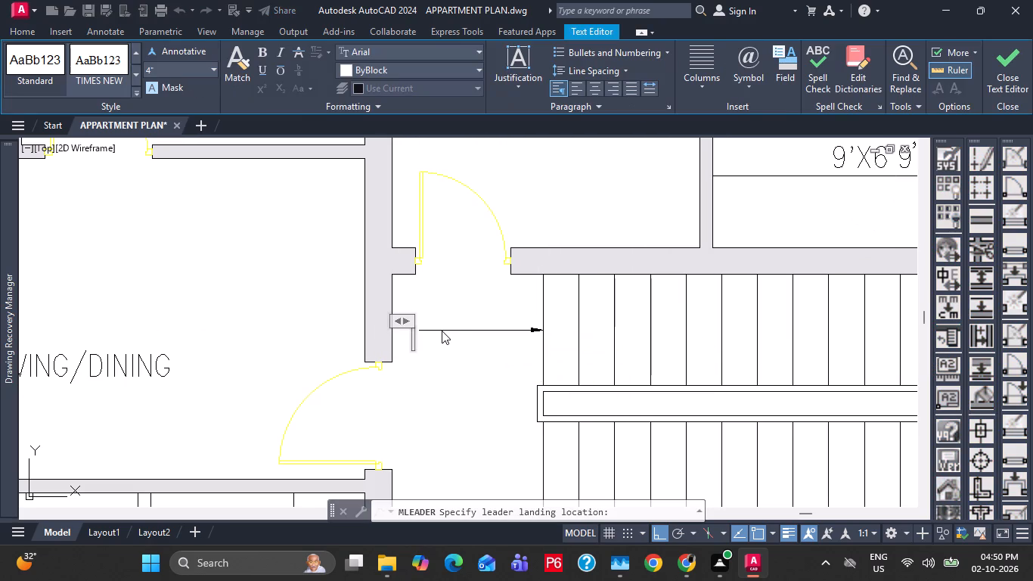
pyautogui.write('UP')
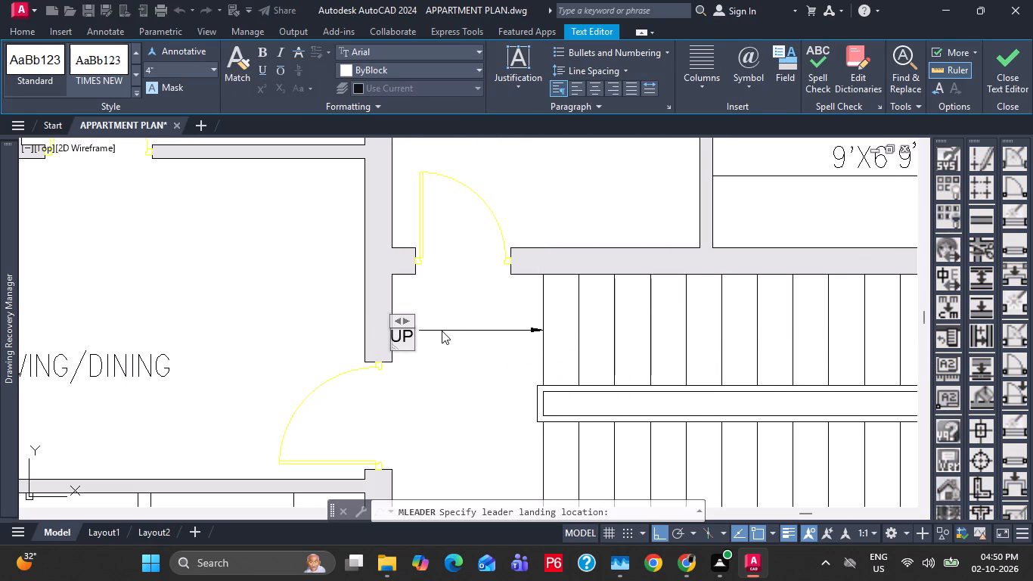
pyautogui.click(576, 393)
# Move the UP leader horizontally so its arrowhead lies further inside the upper stair flight.
pyautogui.click(492, 324)
pyautogui.write('M')
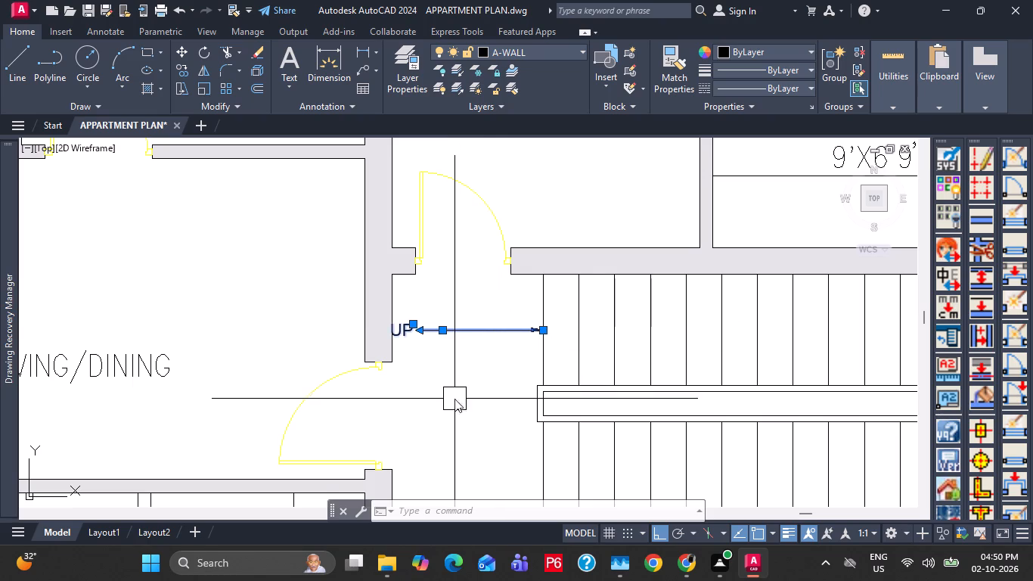
pyautogui.press('space')
pyautogui.click(454, 399)
pyautogui.click(563, 361)
# Set the text height of the UP leader label to 9".
pyautogui.doubleClick(506, 337)
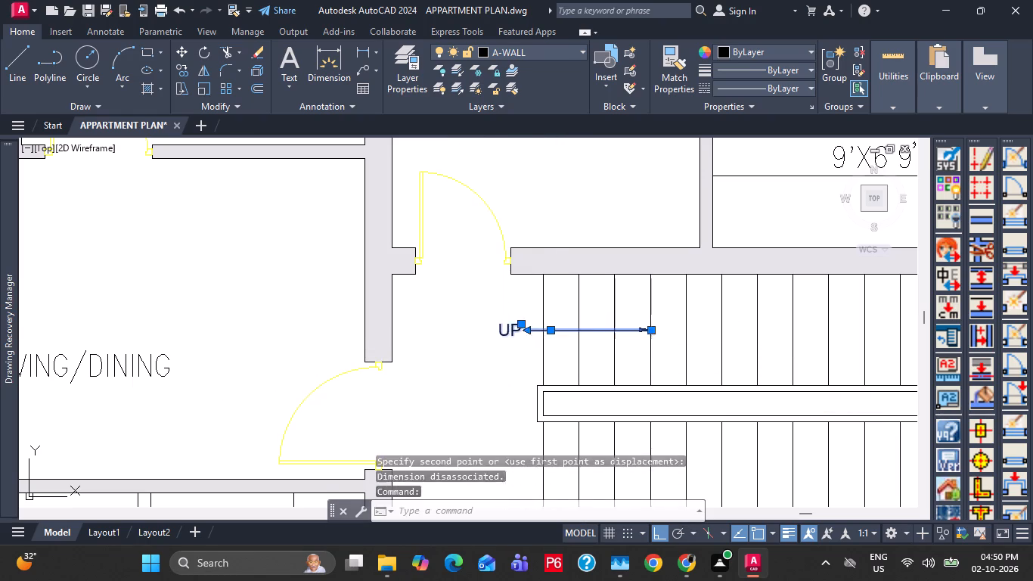
pyautogui.scroll(3, 525, 329)
pyautogui.doubleClick(500, 329)
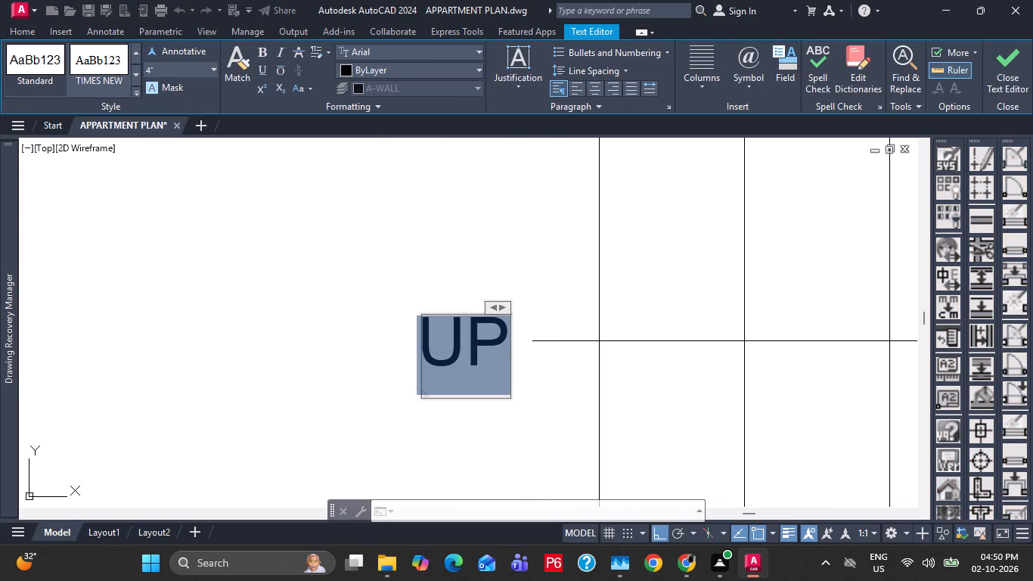
pyautogui.click(175, 73)
pyautogui.write('9"')
pyautogui.press('Return')
pyautogui.scroll(-2, 273, 161)
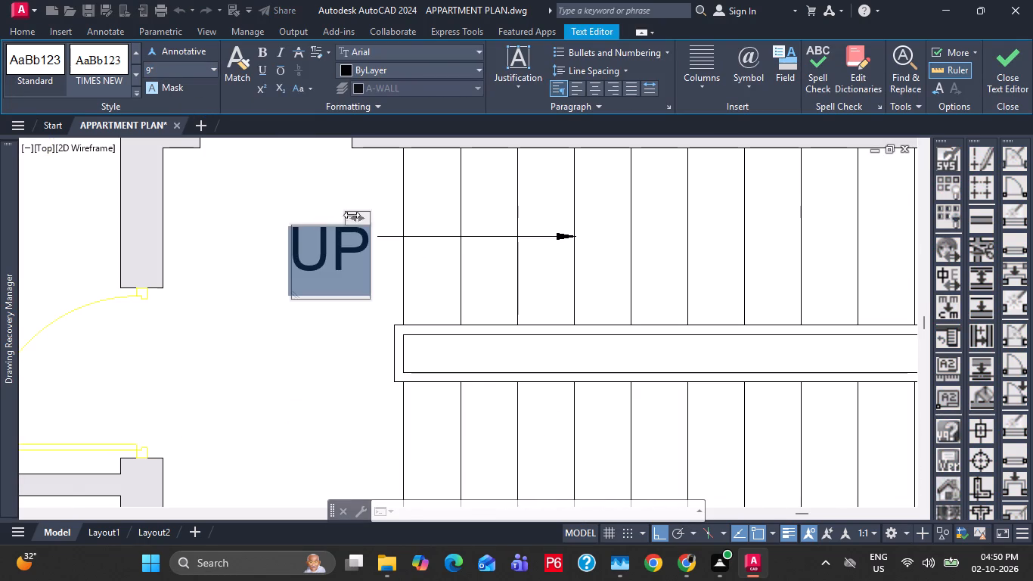
pyautogui.click(412, 210)
# Set the arrowhead size of the UP leader to 9" and deselect it.
pyautogui.click(443, 217)
pyautogui.click(420, 256)
pyautogui.hotkey('ctrl', '1')
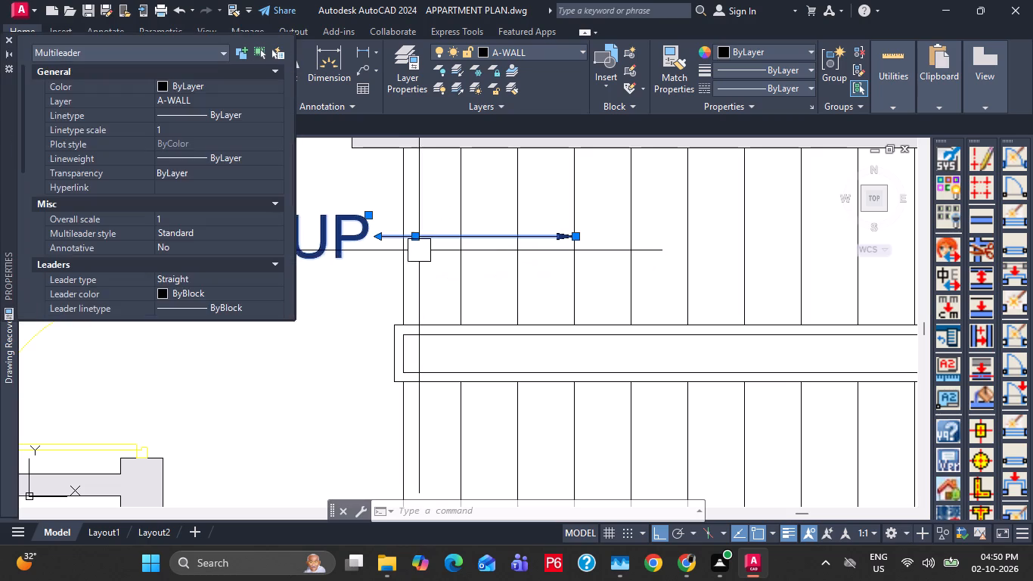
pyautogui.scroll(-1, 200, 244)
pyautogui.click(185, 264)
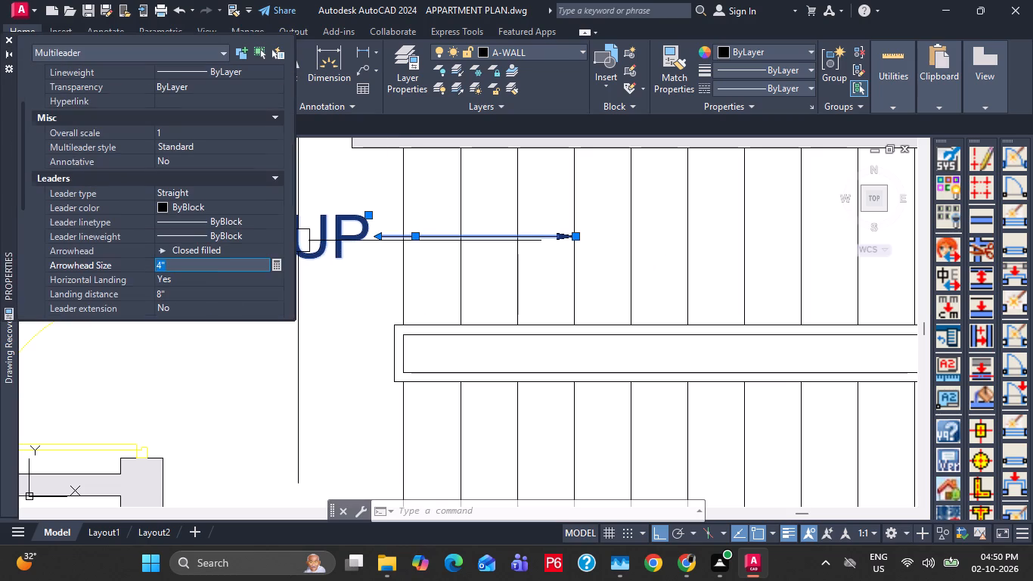
pyautogui.write('9"')
pyautogui.press('Return')
pyautogui.press('Escape')
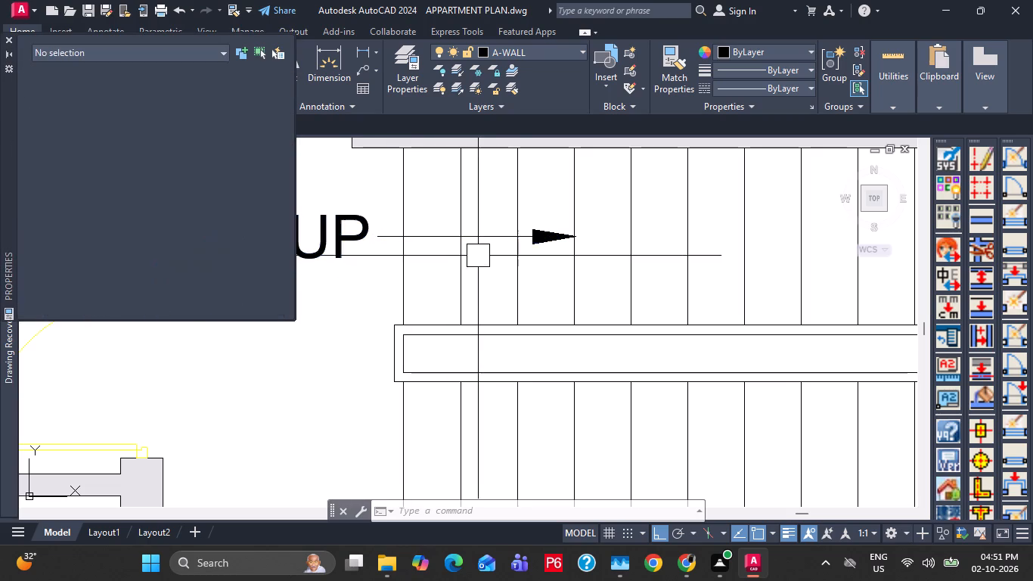
pyautogui.press('Escape')
# Copy the UP leader straight down onto the lower stair flight.
pyautogui.click(504, 235)
pyautogui.write('CO')
pyautogui.press('space')
pyautogui.click(519, 234)
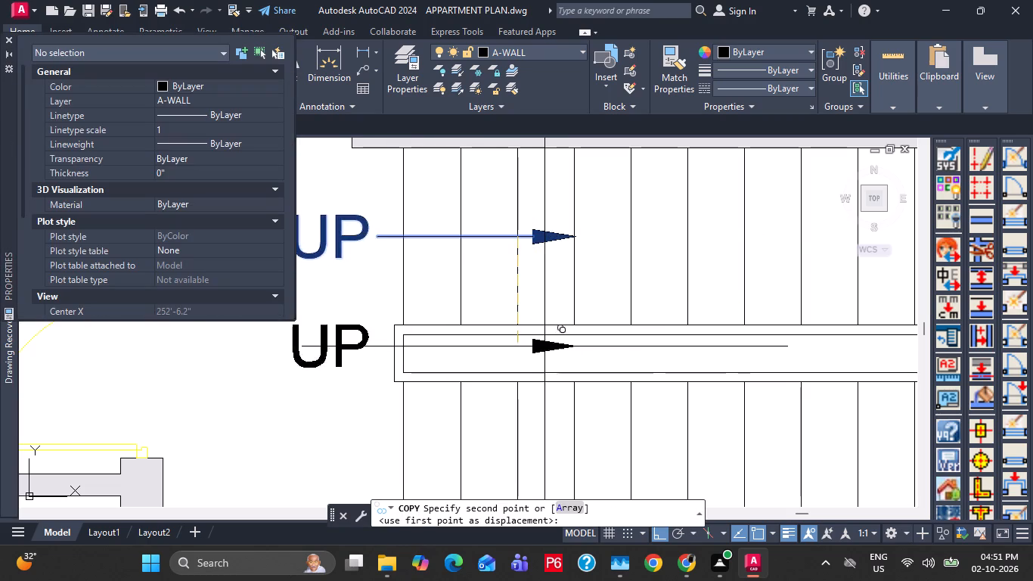
pyautogui.moveTo(550, 241); pyautogui.dragTo(543, 200, button='middle')
pyautogui.moveTo(521, 433); pyautogui.dragTo(569, 309, button='middle')
pyautogui.click(570, 293)
pyautogui.press('Escape')
pyautogui.press('Escape')
pyautogui.scroll(-3, 570, 290)
pyautogui.scroll(3, 542, 290)
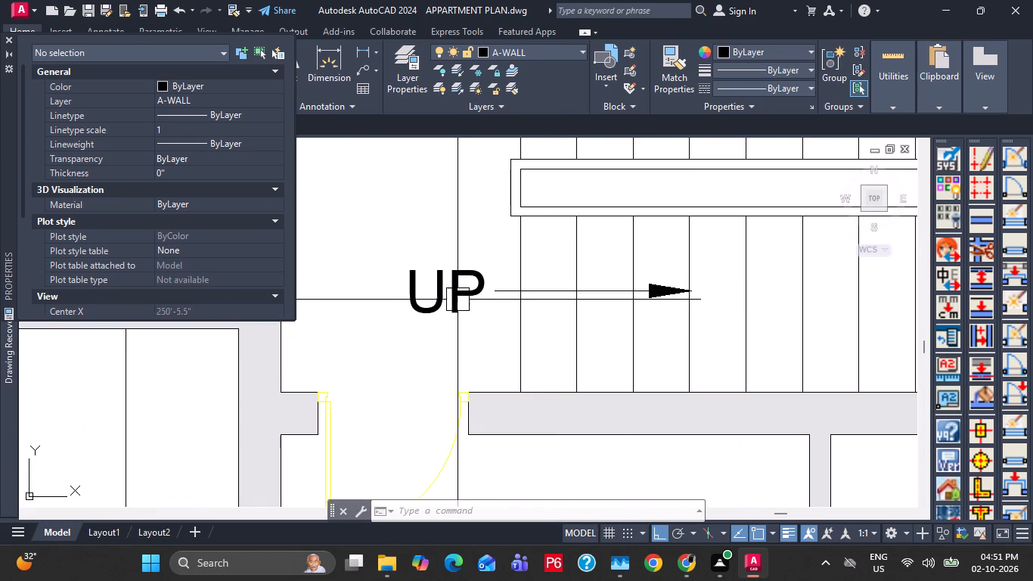
# Change the text of the copied leader on the lower stair flight to DN.
pyautogui.tripleClick(455, 300)
pyautogui.click(455, 300)
pyautogui.write('DN')
pyautogui.click(491, 401)
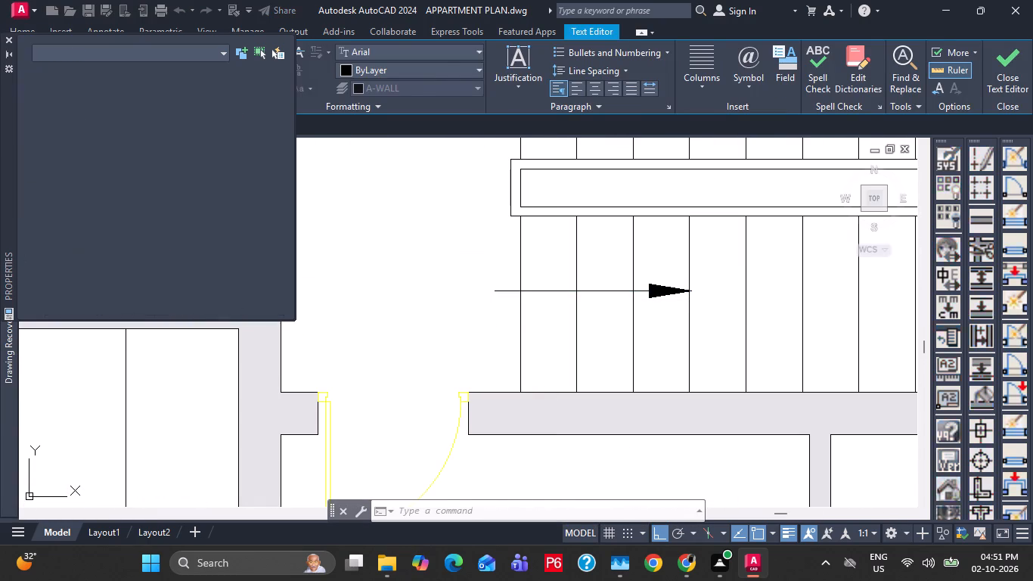
# Compare the reference image with the drawn plan, examining its stairs, room labels and overall dimensions for missing items.
pyautogui.scroll(-4, 530, 322)
pyautogui.moveTo(322, 442); pyautogui.dragTo(405, 284, button='middle')
pyautogui.scroll(-1, 405, 284)
pyautogui.scroll(3, 295, 369)
pyautogui.scroll(4, 545, 179)
pyautogui.moveTo(529, 183); pyautogui.dragTo(530, 210, button='middle')
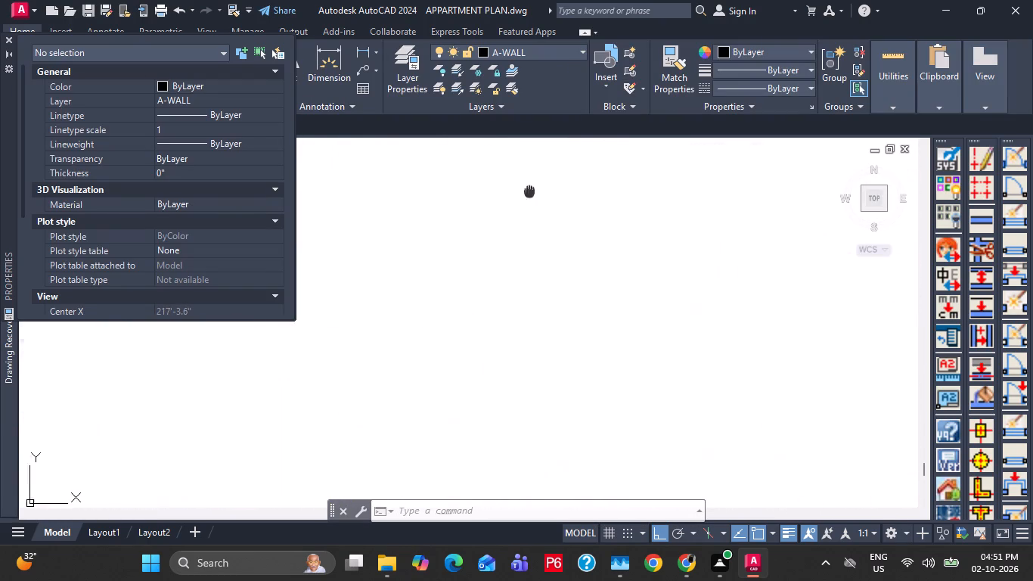
pyautogui.moveTo(530, 210); pyautogui.dragTo(515, 443, button='middle')
pyautogui.scroll(-3, 525, 350)
pyautogui.moveTo(614, 259); pyautogui.dragTo(597, 359, button='middle')
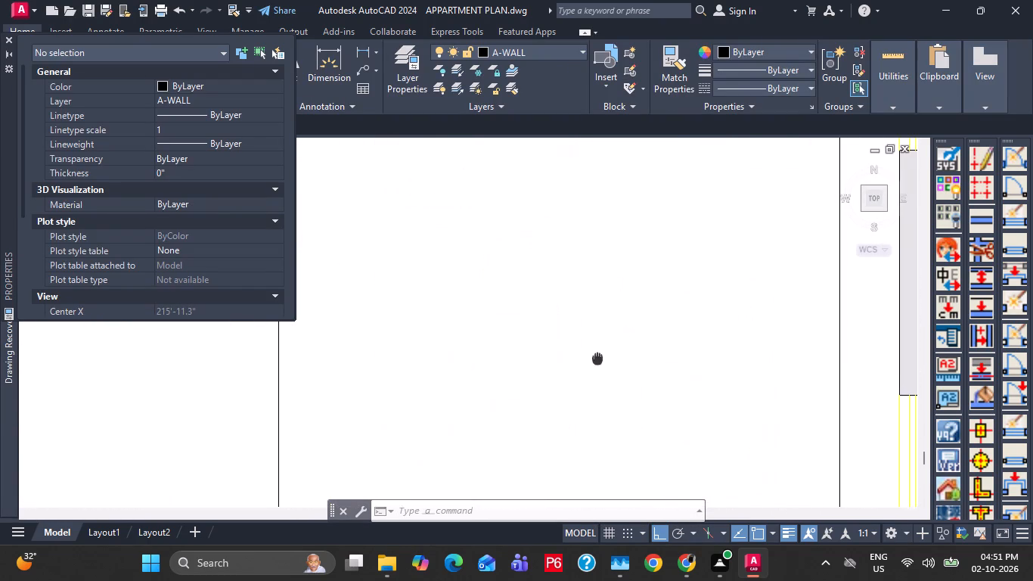
pyautogui.moveTo(597, 359); pyautogui.dragTo(597, 359, button='middle')
pyautogui.scroll(-3, 577, 294)
pyautogui.moveTo(768, 287); pyautogui.dragTo(754, 296, button='middle')
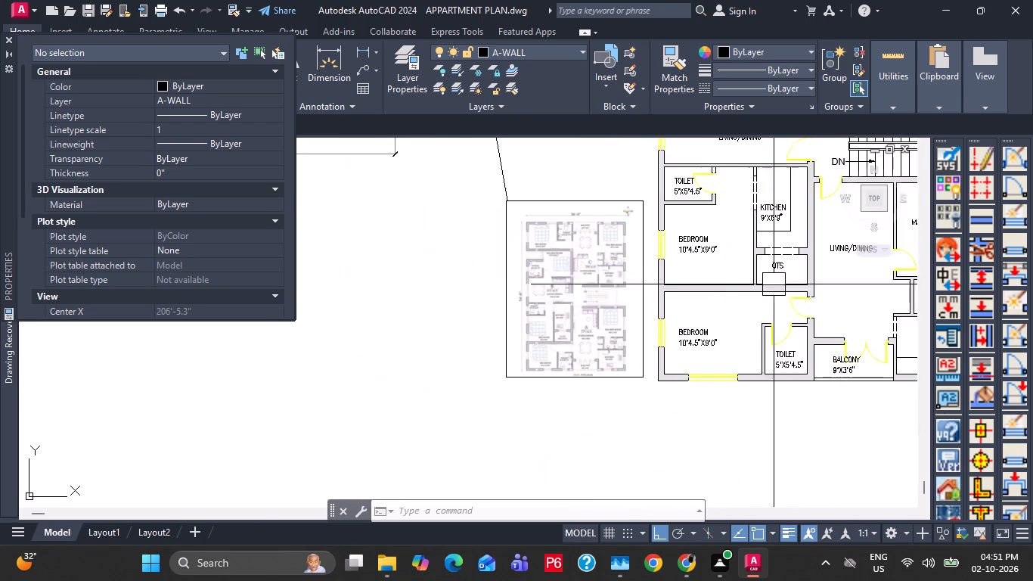
pyautogui.moveTo(754, 296); pyautogui.dragTo(569, 358, button='middle')
pyautogui.middleClick(839, 307)
pyautogui.scroll(3, 414, 377)
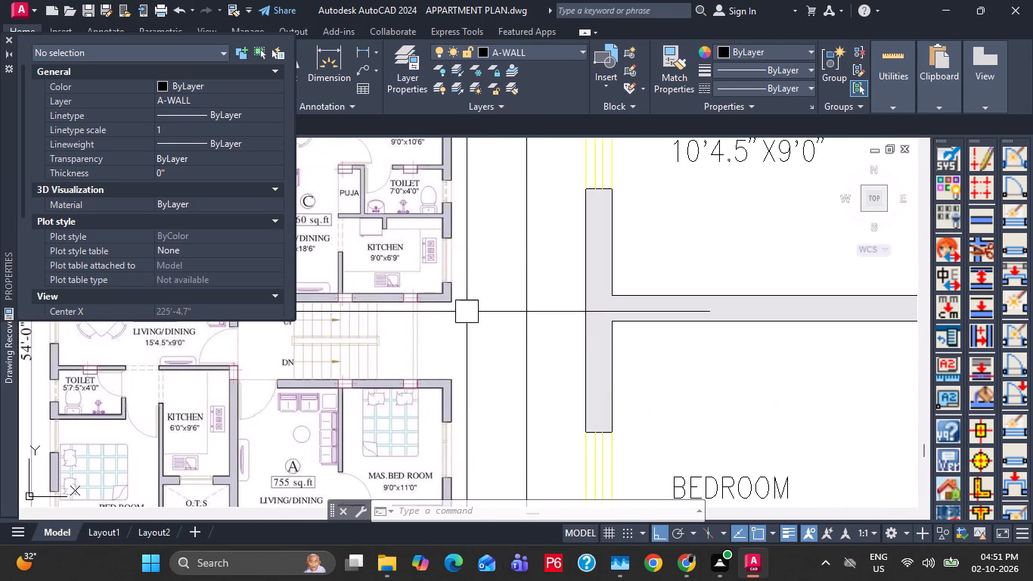
pyautogui.press('Escape')
pyautogui.scroll(-1, 472, 305)
pyautogui.press('Escape')
pyautogui.press('Escape')
pyautogui.click(8, 35)
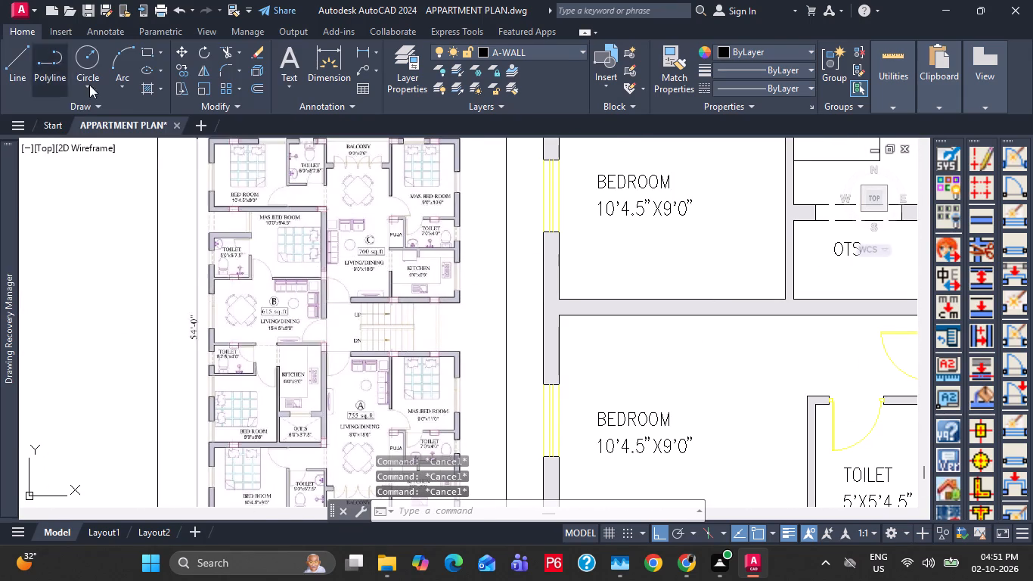
pyautogui.moveTo(209, 228); pyautogui.dragTo(235, 296, button='middle')
pyautogui.scroll(4, 222, 199)
pyautogui.scroll(-2, 265, 219)
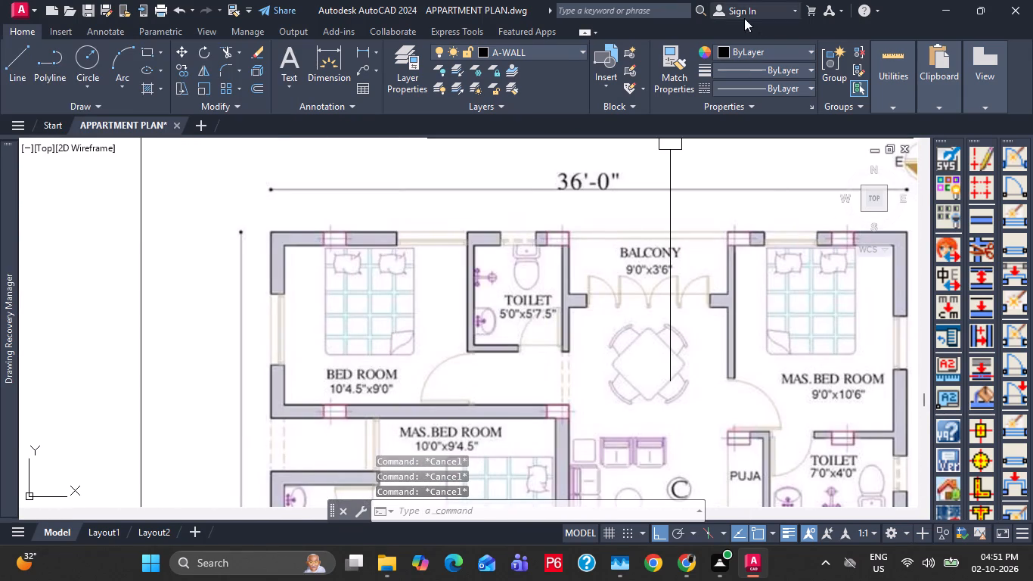
pyautogui.click(594, 32)
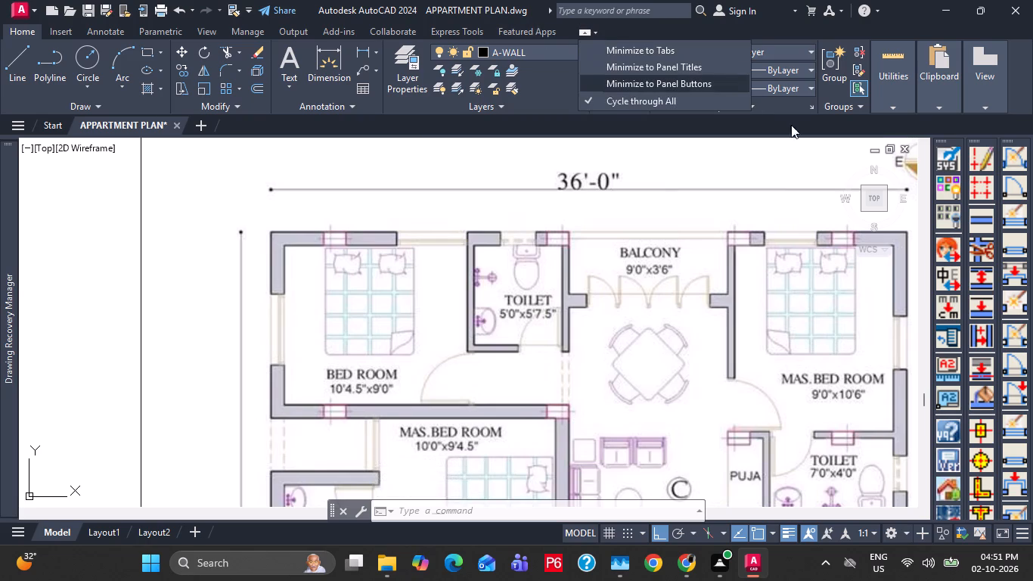
pyautogui.scroll(-3, 966, 358)
pyautogui.press('Escape')
pyautogui.press('Escape')
pyautogui.scroll(-2, 627, 313)
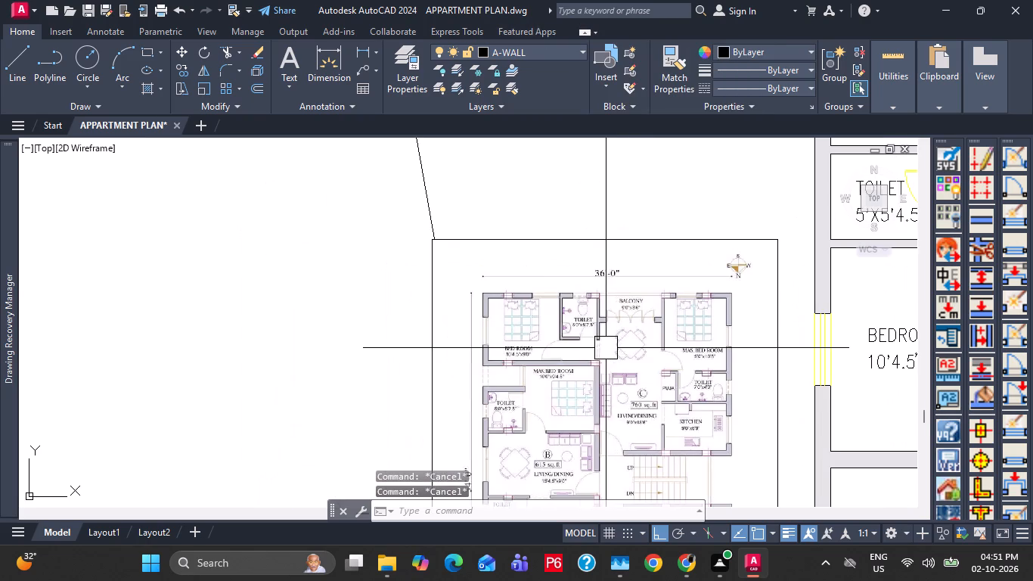
# Save the drawing and clear any pending command or selection.
pyautogui.hotkey('ctrl', 's')
pyautogui.hotkey('ctrl', 's')
pyautogui.hotkey('ctrl', 's')
pyautogui.press('s')
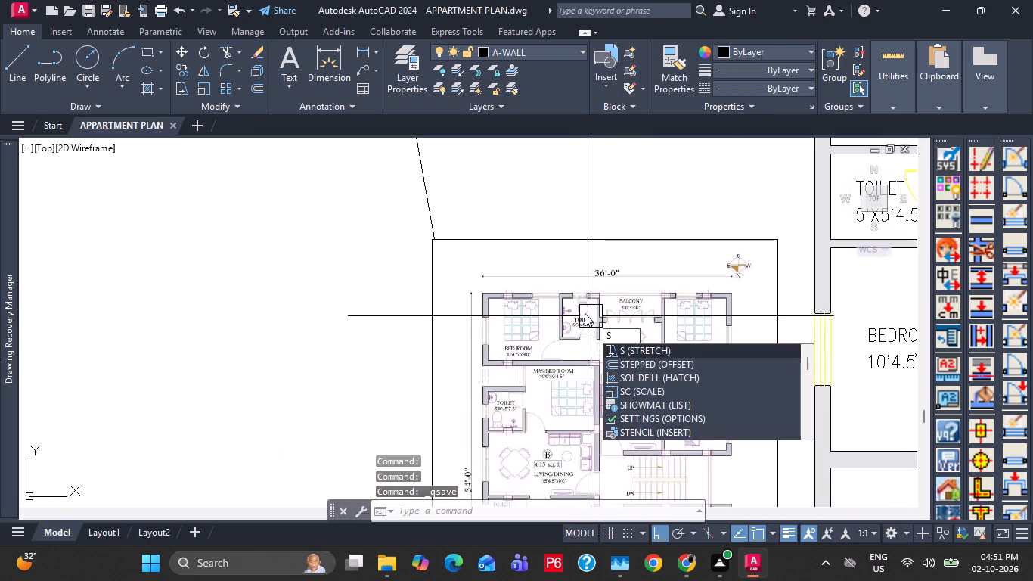
pyautogui.click(548, 216)
pyautogui.scroll(-1, 443, 240)
pyautogui.click(584, 216)
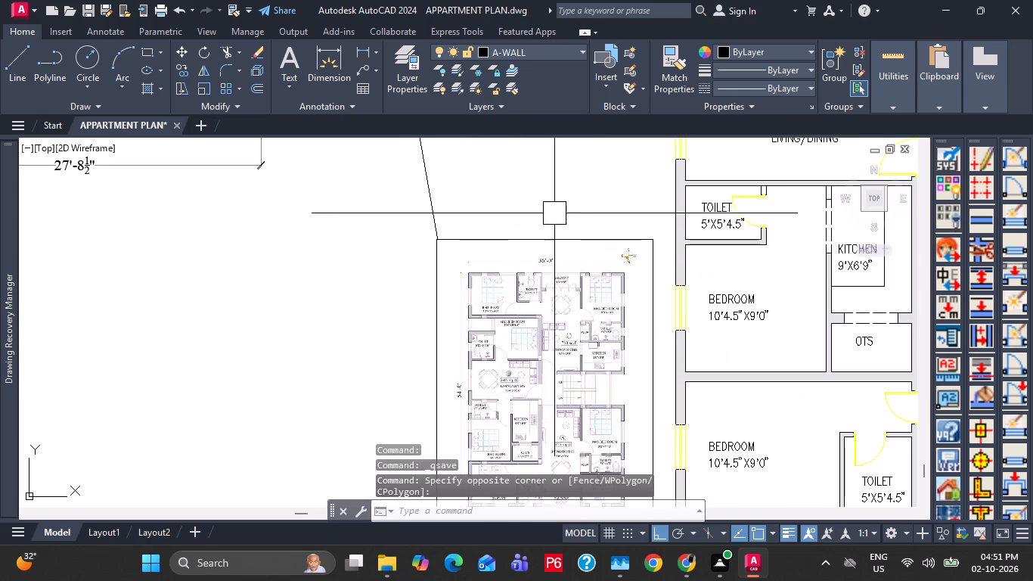
pyautogui.scroll(-1, 505, 210)
pyautogui.press('Escape')
pyautogui.press('Escape')
# Delete the reference image with its attached line and the stray dimension beside the plan, and save the drawing.
pyautogui.moveTo(522, 197); pyautogui.dragTo(512, 213)
pyautogui.click(395, 325)
pyautogui.scroll(-2, 419, 305)
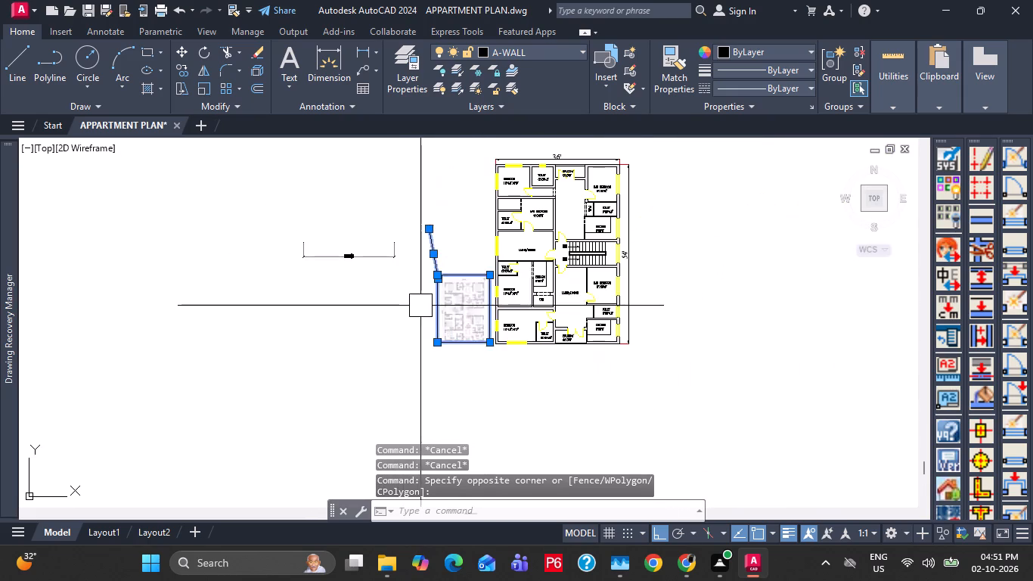
pyautogui.press('Delete')
pyautogui.click(356, 266)
pyautogui.press('Delete')
pyautogui.hotkey('ctrl', 's')
pyautogui.hotkey('ctrl', 's')
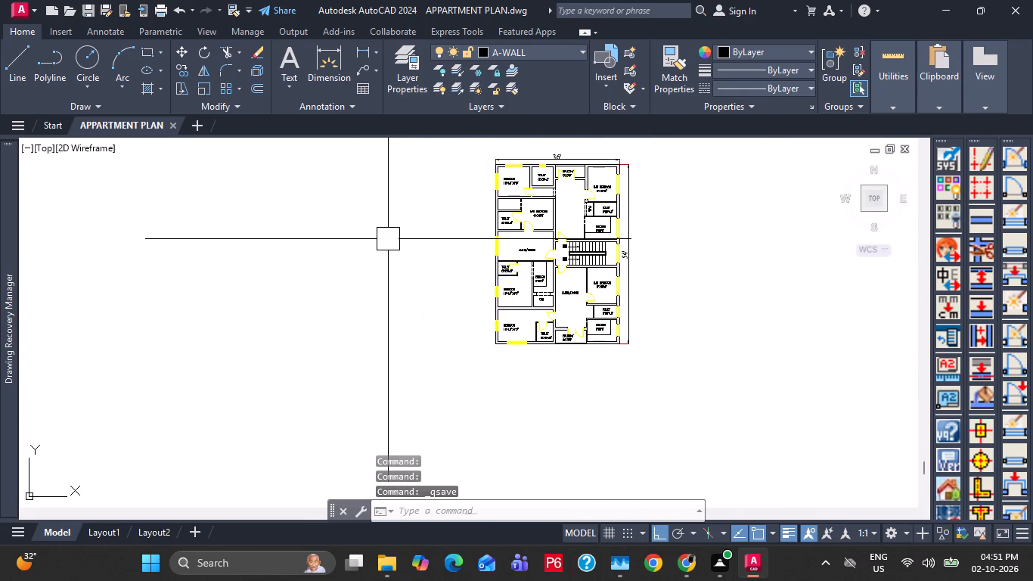
pyautogui.hotkey('ctrl', 's')
# Switch to Layout1 and dismiss the page setup manager without changing the setup.
pyautogui.click(98, 536)
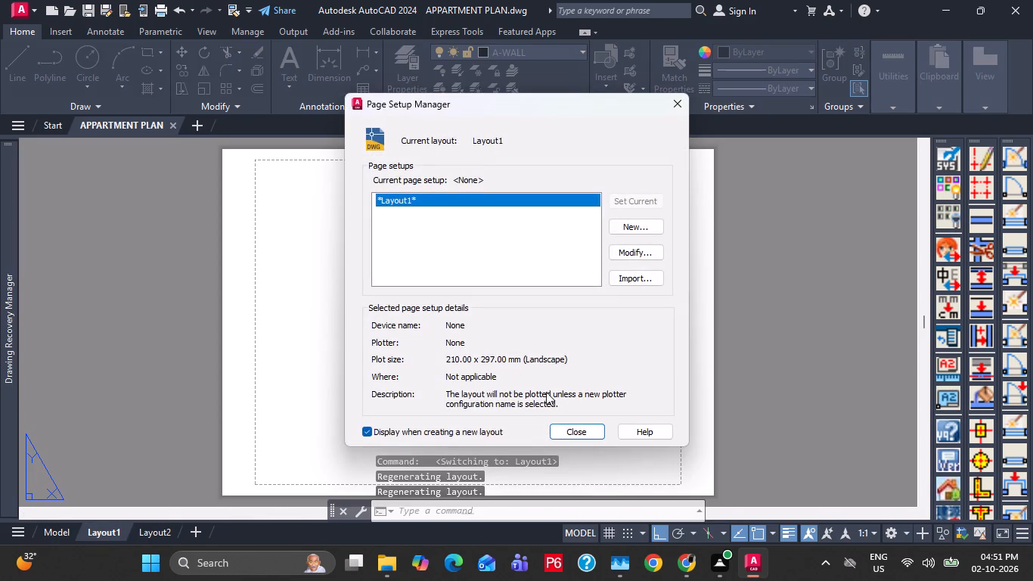
pyautogui.click(572, 429)
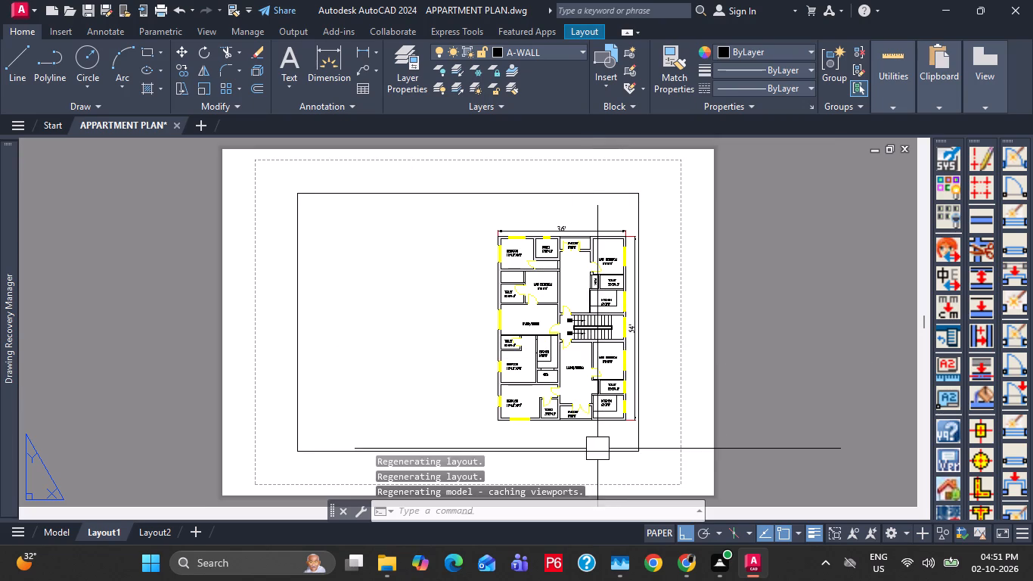
# Resize the Layout1 viewport around the floor plan by pulling its left edge in and its right edge slightly out, and save.
pyautogui.click(597, 449)
pyautogui.click(297, 453)
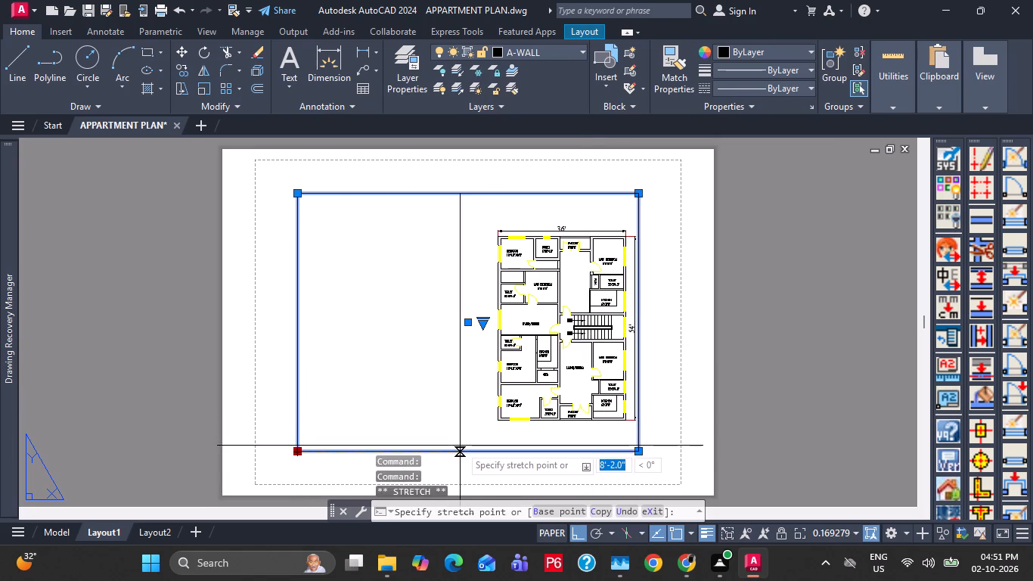
pyautogui.click(473, 445)
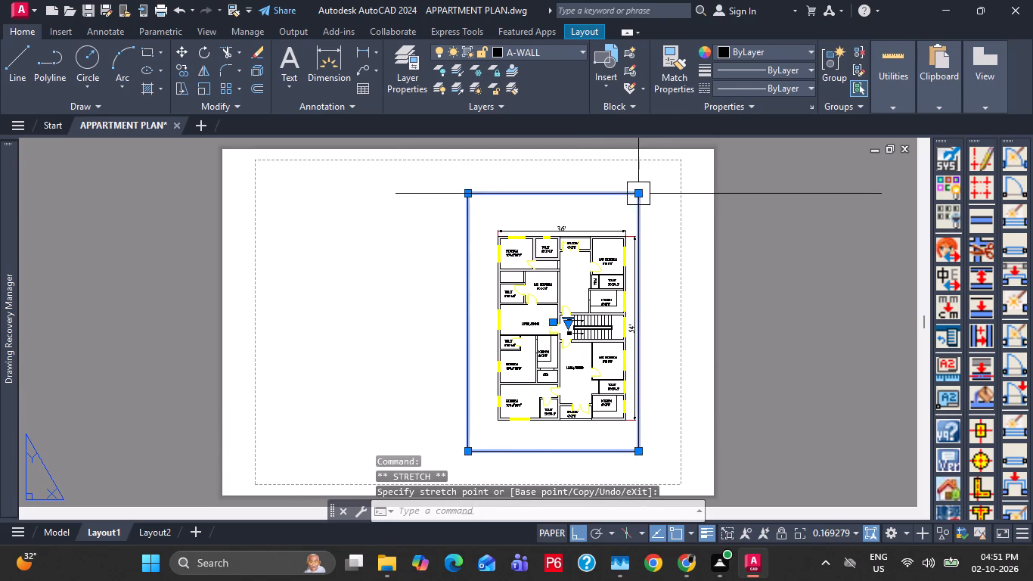
pyautogui.click(641, 196)
pyautogui.click(665, 196)
pyautogui.press('Escape')
pyautogui.press('Escape')
pyautogui.moveTo(627, 322); pyautogui.dragTo(589, 290, button='middle')
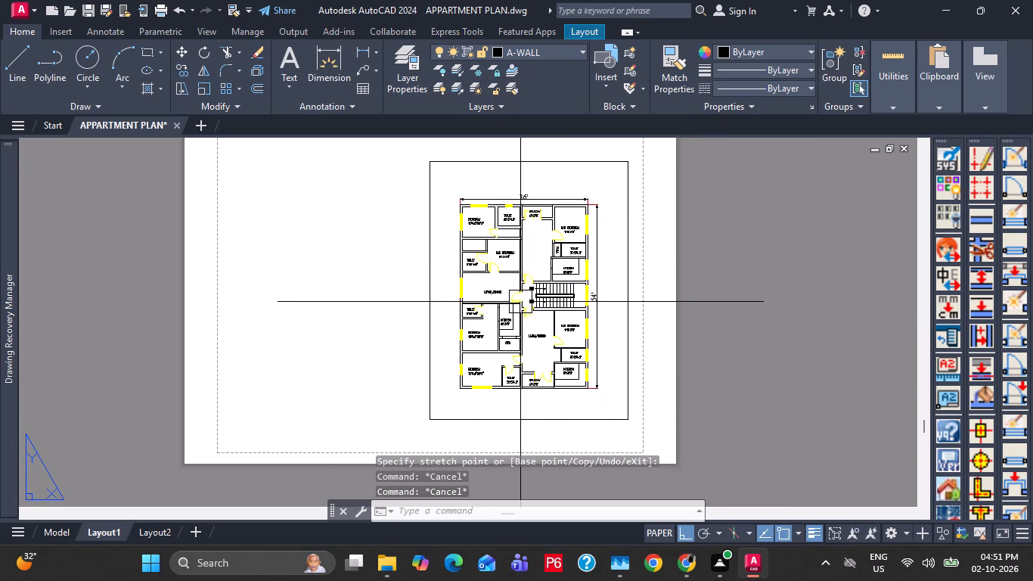
pyautogui.hotkey('ctrl', 's')
pyautogui.hotkey('ctrl', 's')
# Return to model space, clear any pending command and save the drawing.
pyautogui.click(49, 527)
pyautogui.press('Escape')
pyautogui.press('Escape')
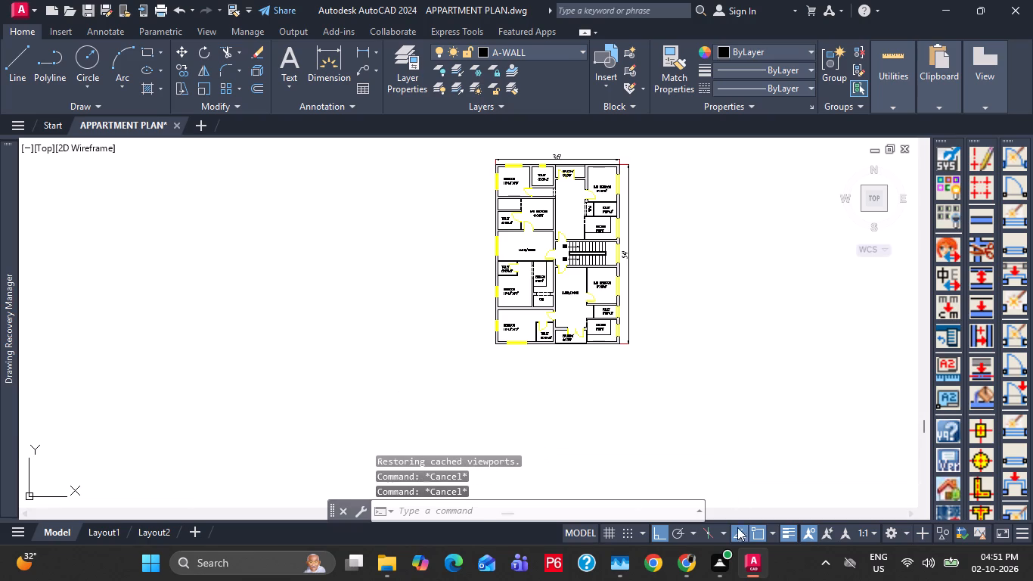
pyautogui.press('Escape')
pyautogui.press('Escape')
pyautogui.hotkey('ctrl', 's')
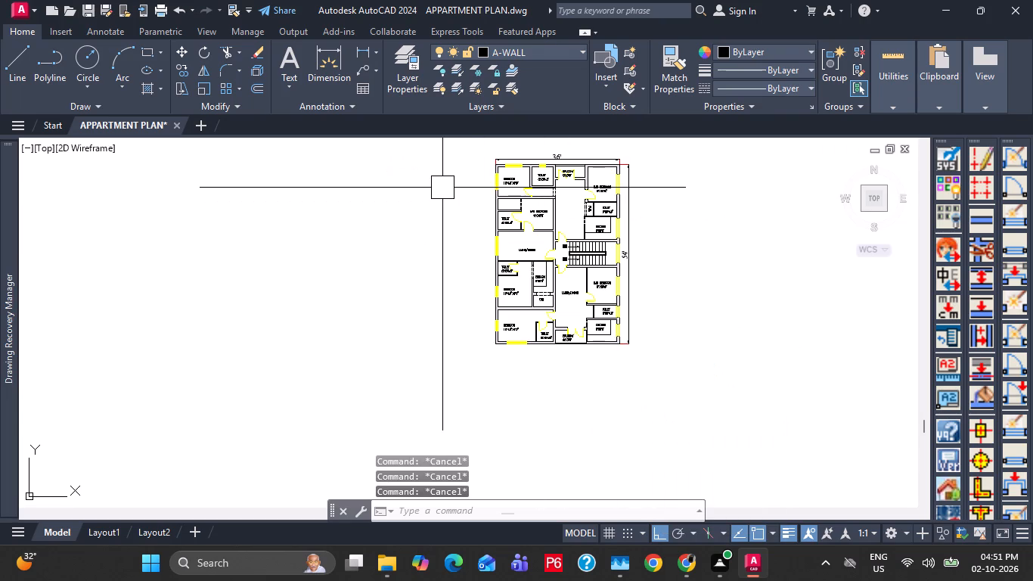
pyautogui.hotkey('ctrl', 's')
# Examine the bedroom, toilet and balcony area at the plan's upper end, clear any selection and save the drawing.
pyautogui.moveTo(522, 219); pyautogui.dragTo(460, 312, button='middle')
pyautogui.scroll(4, 462, 291)
pyautogui.scroll(-1, 518, 217)
pyautogui.hotkey('ctrl', 's')
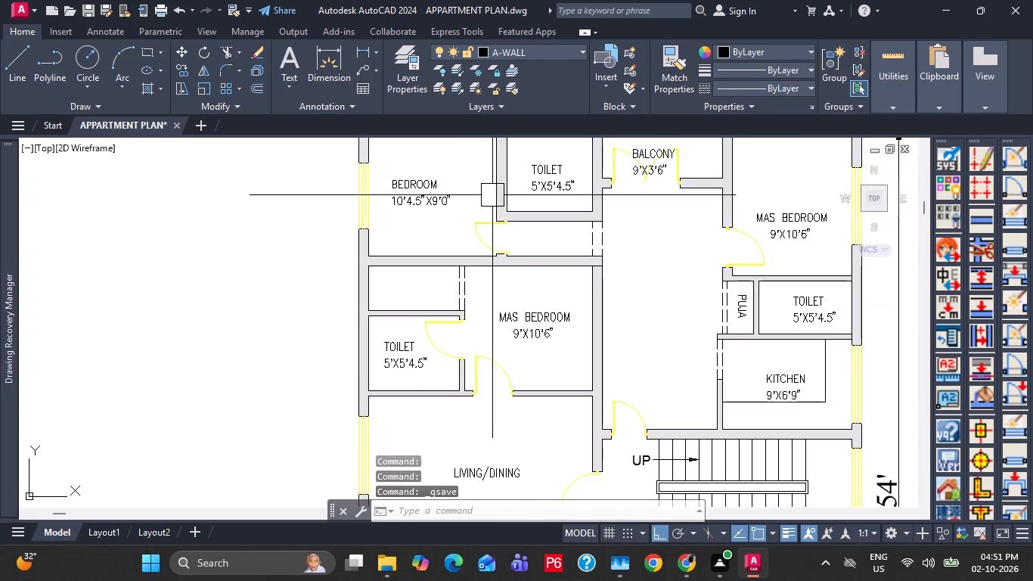
pyautogui.moveTo(402, 197); pyautogui.dragTo(407, 318, button='middle')
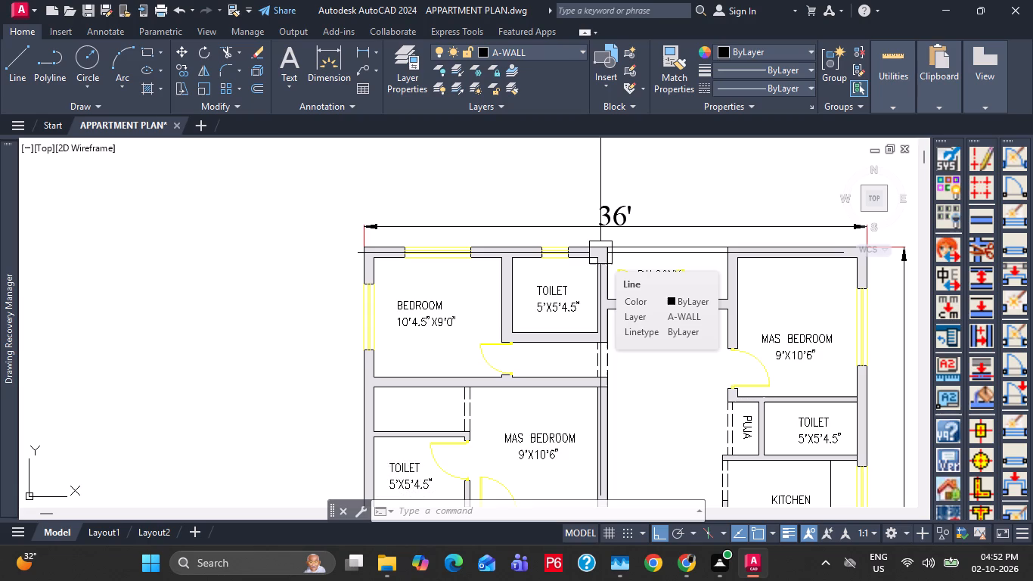
pyautogui.press('Escape')
pyautogui.press('Escape')
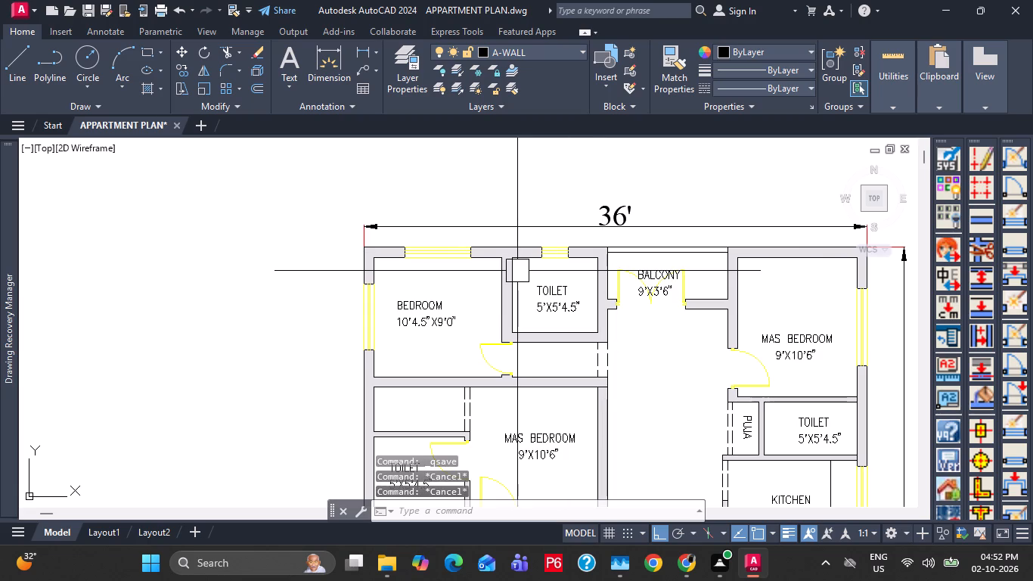
pyautogui.hotkey('ctrl', 's')
pyautogui.scroll(1, 535, 365)
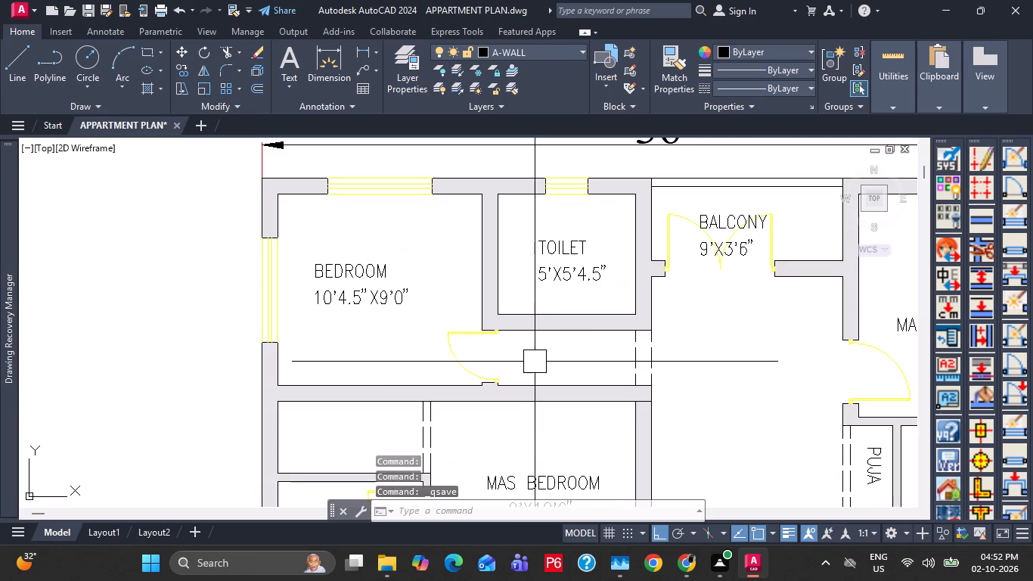
pyautogui.press('Escape')
pyautogui.press('Escape')
pyautogui.scroll(-1, 537, 353)
pyautogui.scroll(2, 616, 357)
pyautogui.moveTo(622, 357); pyautogui.dragTo(610, 358)
pyautogui.click(535, 373)
pyautogui.press('Escape')
pyautogui.press('Escape')
pyautogui.scroll(-1, 571, 356)
pyautogui.hotkey('ctrl', 's')
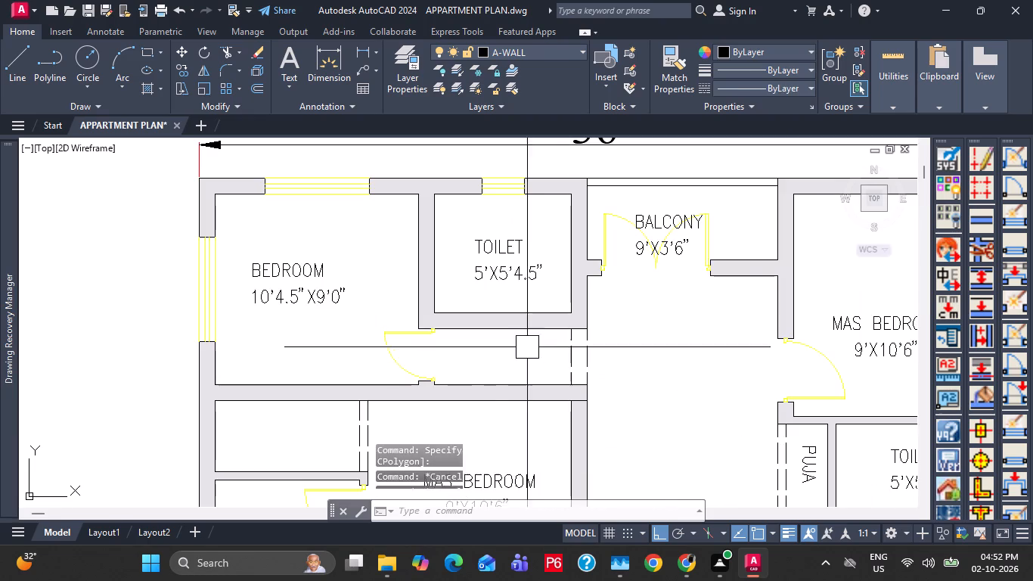
pyautogui.scroll(-2, 484, 327)
pyautogui.moveTo(603, 312); pyautogui.dragTo(582, 256, button='middle')
pyautogui.scroll(-3, 578, 241)
pyautogui.middleClick(654, 296)
pyautogui.hotkey('ctrl', 's')
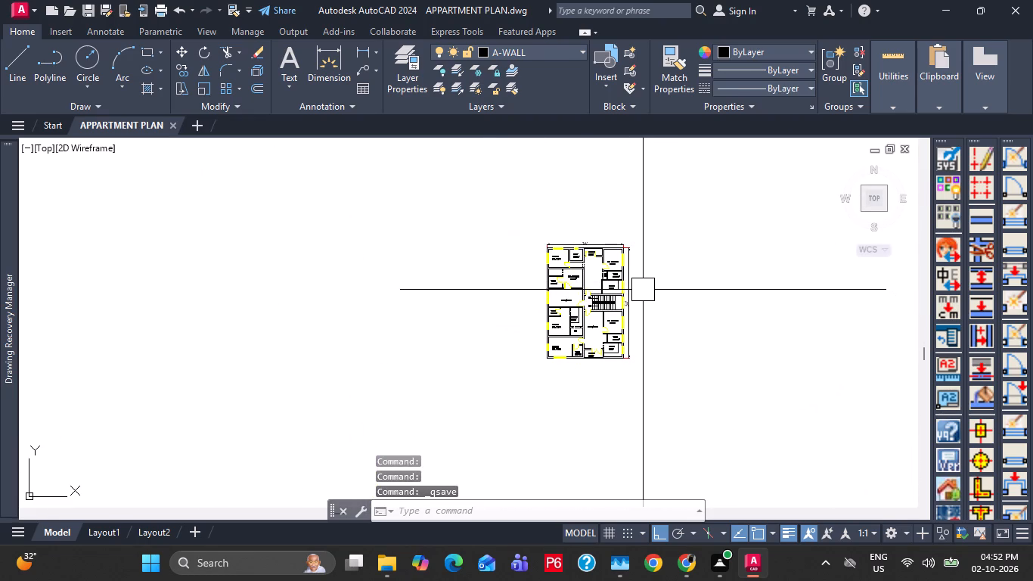
# Set up a model space plot with DWG To PDF.pc3, using a window around the whole plan and its overall dimensions.
pyautogui.hotkey('ctrl', 'p')
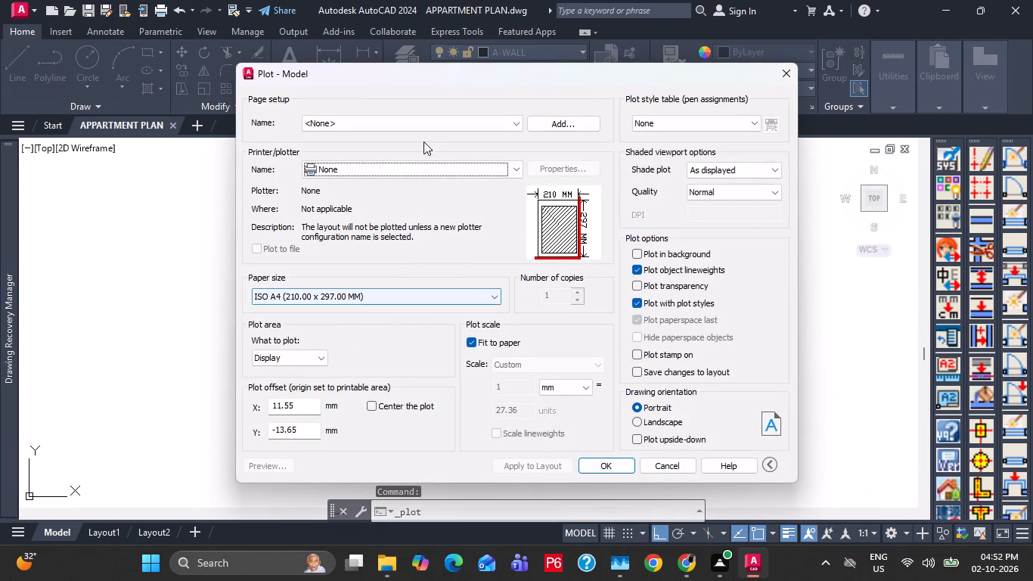
pyautogui.click(423, 168)
pyautogui.click(402, 365)
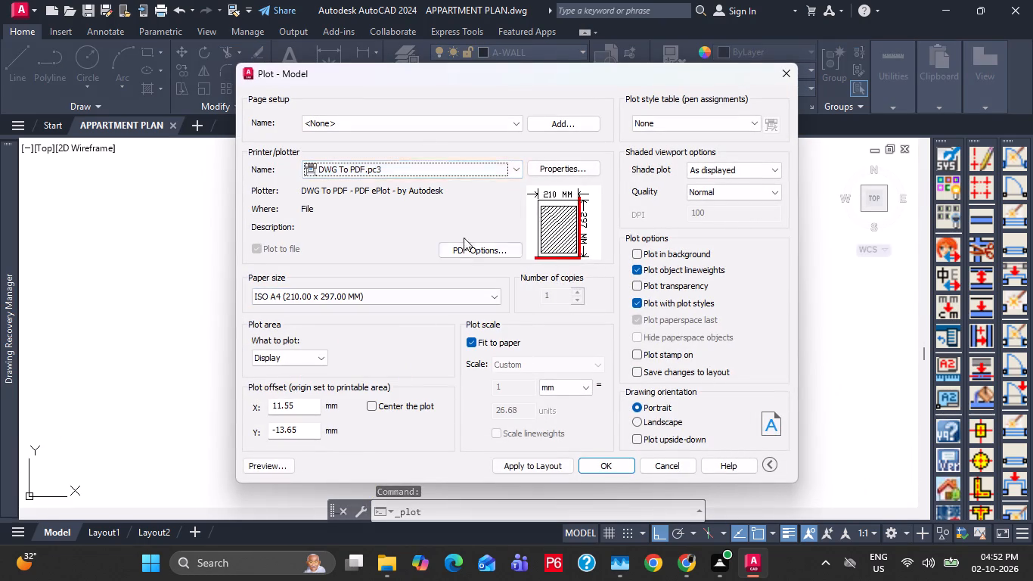
pyautogui.click(395, 295)
pyautogui.press('Escape')
pyautogui.click(310, 361)
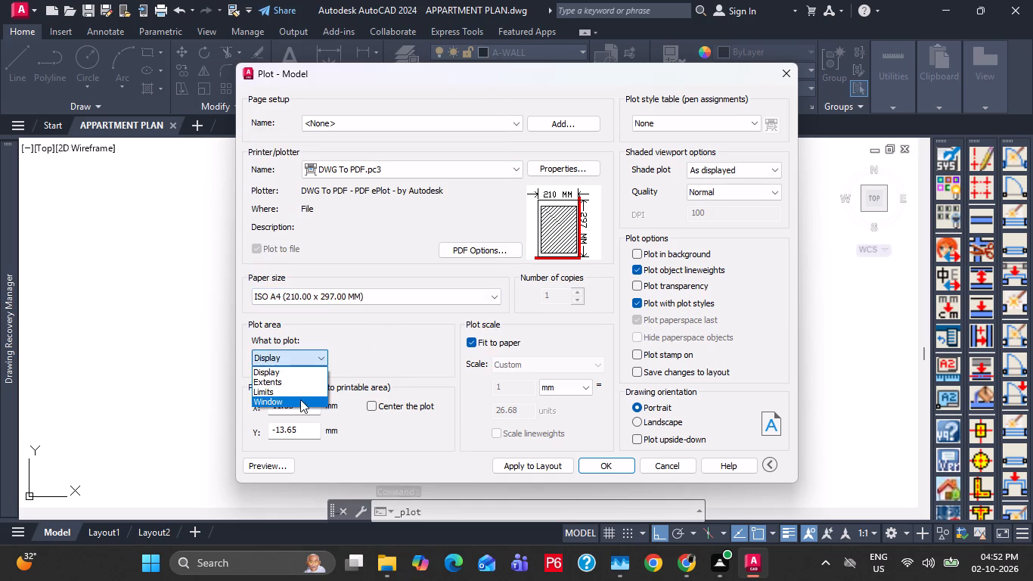
pyautogui.click(300, 402)
pyautogui.scroll(2, 575, 242)
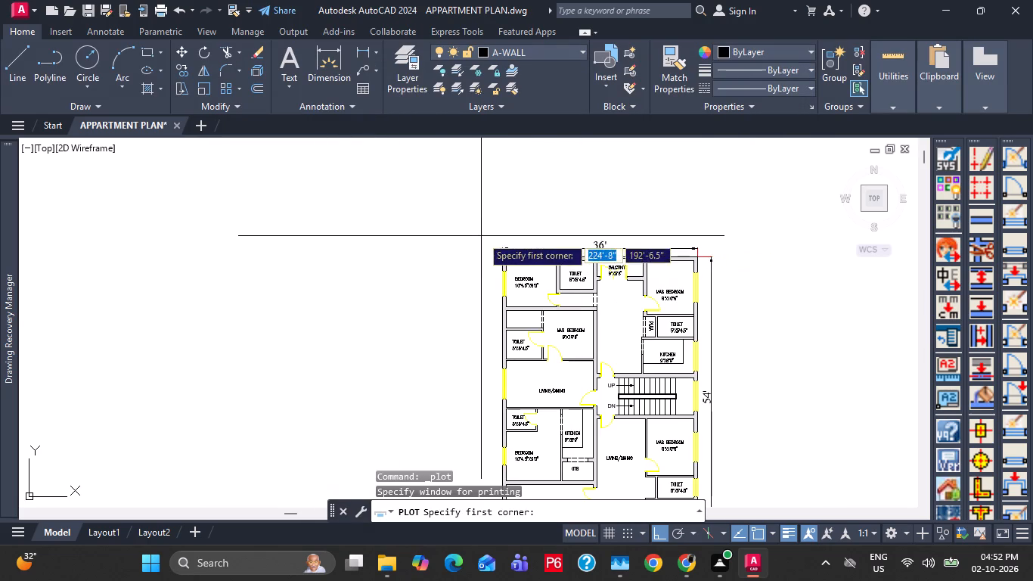
pyautogui.click(481, 236)
pyautogui.moveTo(703, 421); pyautogui.dragTo(674, 270, button='middle')
pyautogui.scroll(-1, 692, 385)
pyautogui.moveTo(695, 400); pyautogui.dragTo(699, 415, button='middle')
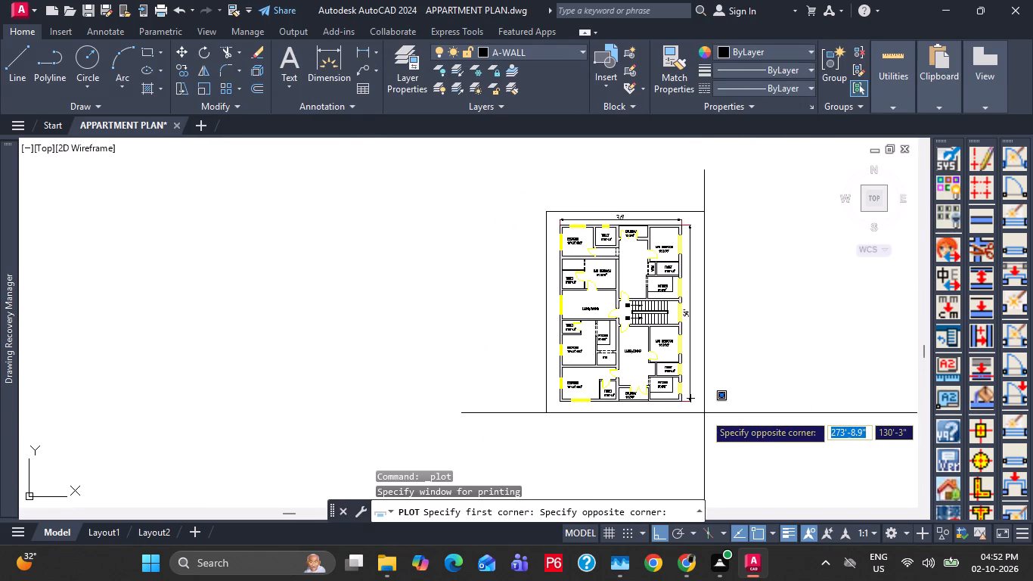
pyautogui.click(704, 413)
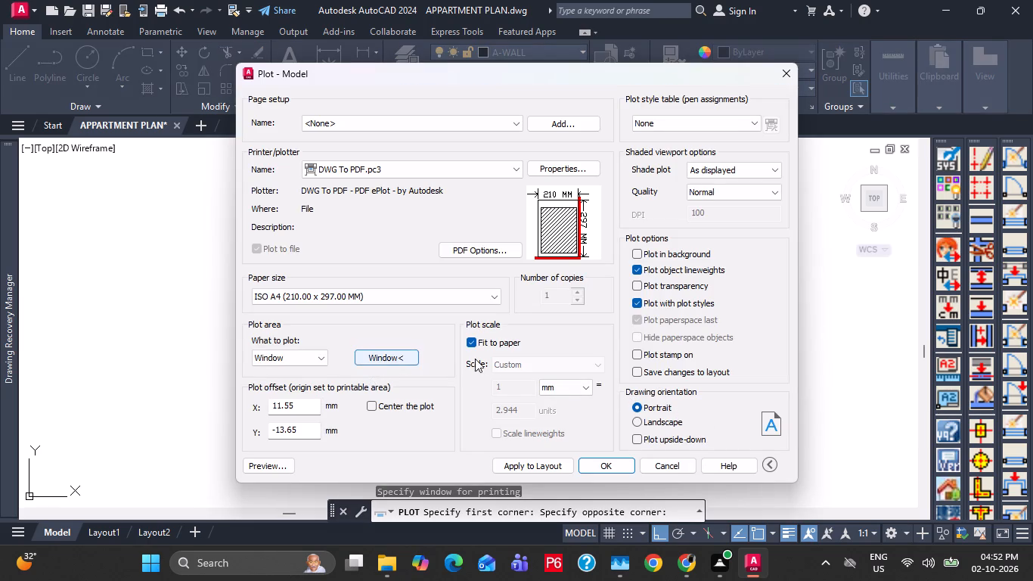
# Center the plot on the sheet in portrait orientation and preview it.
pyautogui.click(361, 406)
pyautogui.click(369, 406)
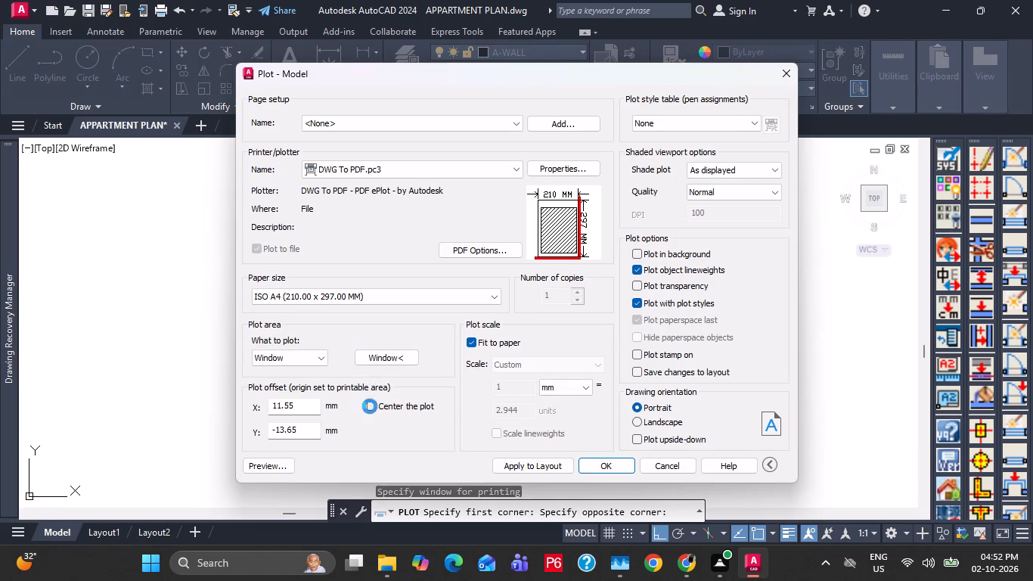
pyautogui.click(644, 426)
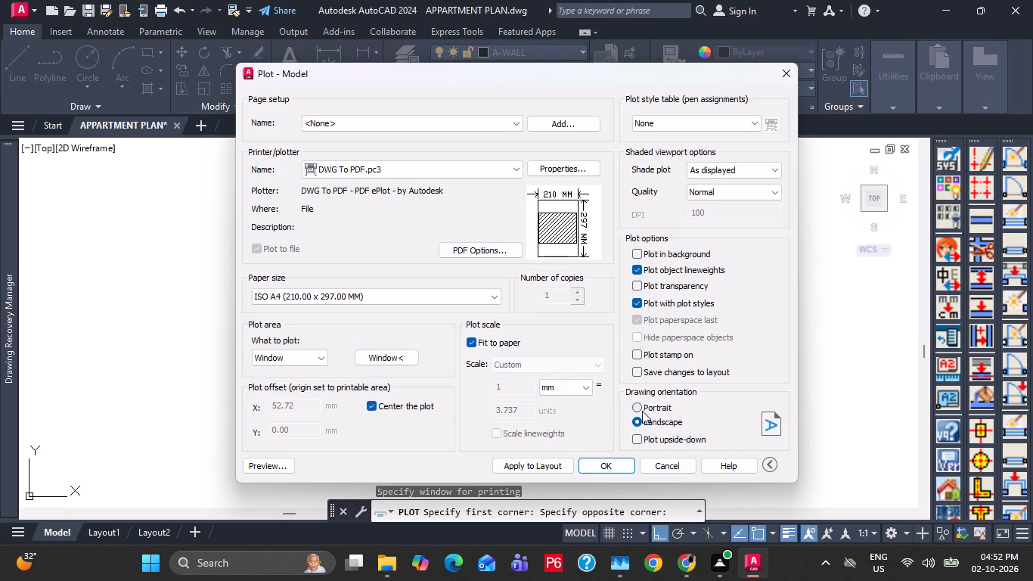
pyautogui.click(642, 411)
pyautogui.click(271, 472)
pyautogui.scroll(3, 520, 322)
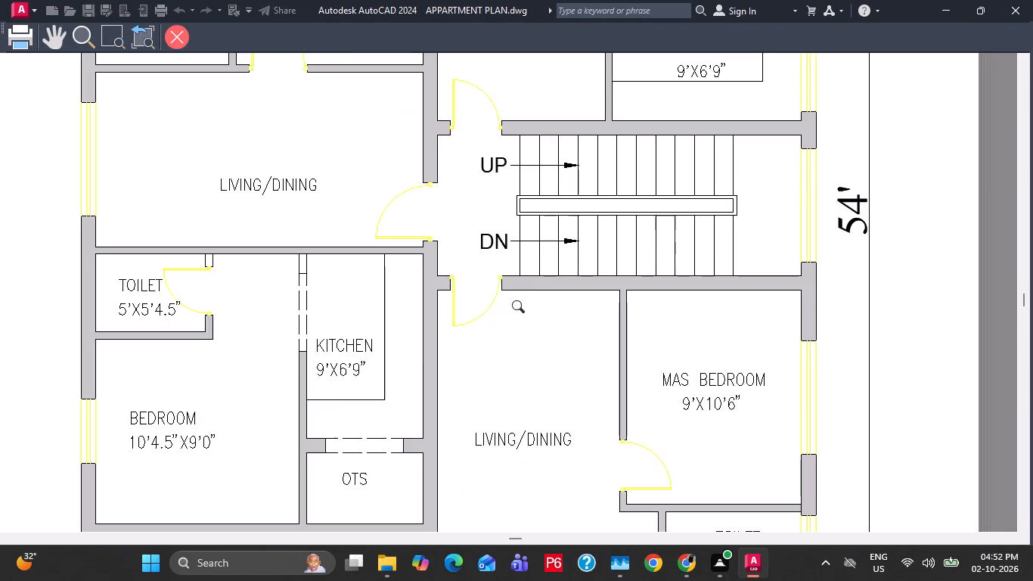
pyautogui.scroll(-1, 525, 302)
pyautogui.press('Escape')
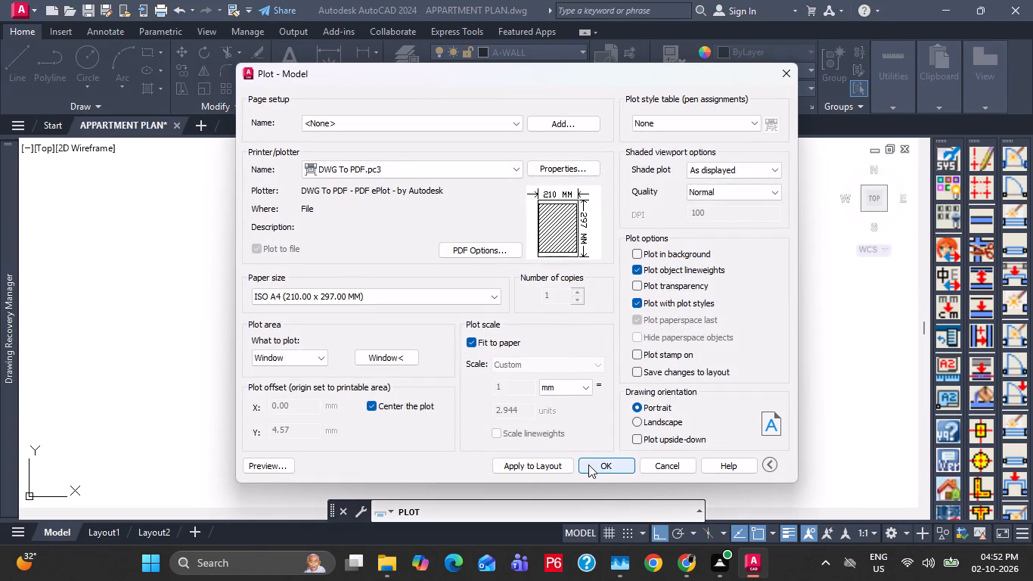
# Apply the plot settings to the layout, close the plot setup without producing a PDF, and save the drawing.
pyautogui.tripleClick(588, 464)
pyautogui.press('Escape')
pyautogui.doubleClick(539, 465)
pyautogui.press('Escape')
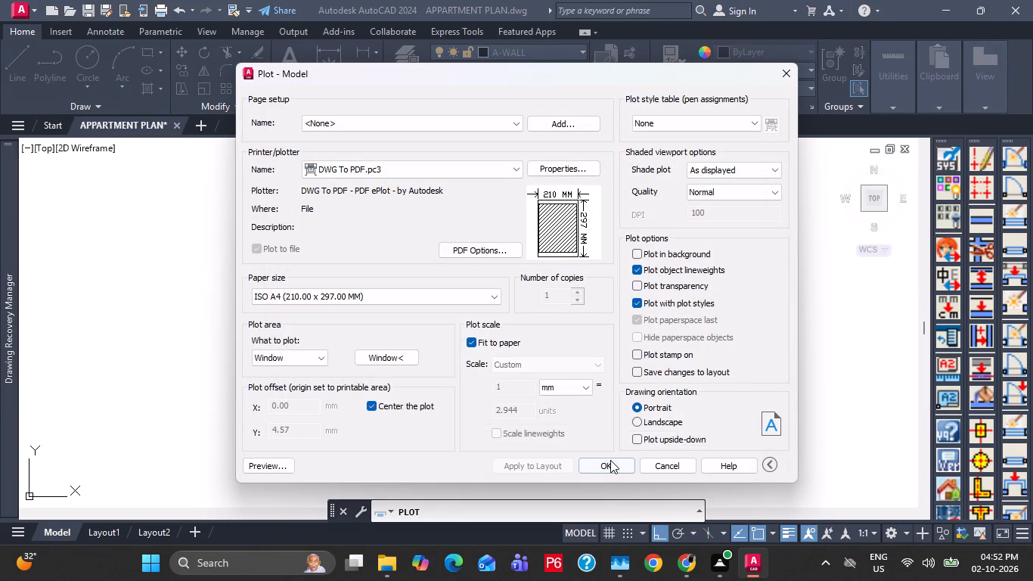
pyautogui.press('Escape')
pyautogui.press('Escape')
pyautogui.press('Escape')
pyautogui.press('Escape')
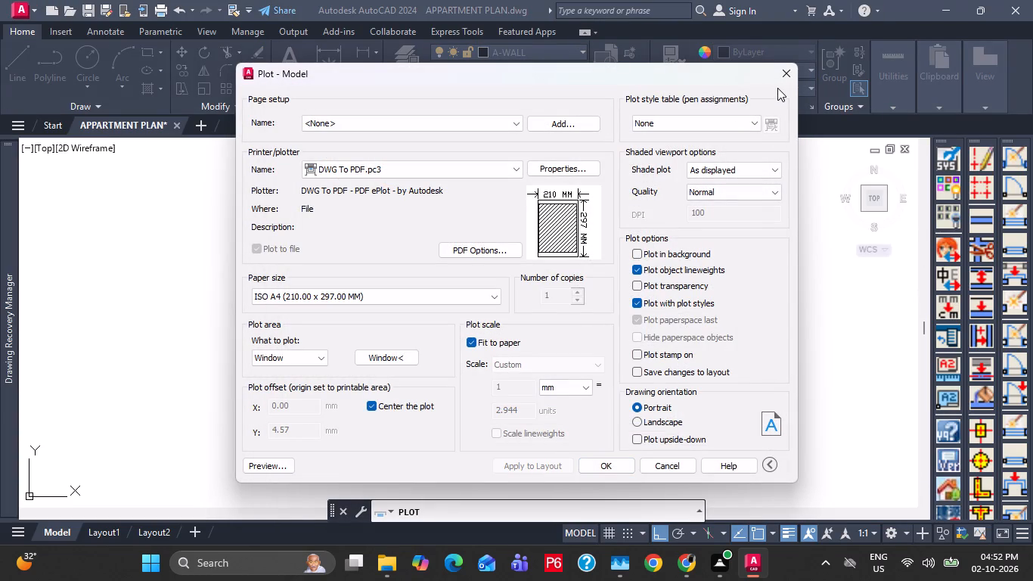
pyautogui.click(777, 76)
pyautogui.press('Escape')
pyautogui.press('Escape')
pyautogui.hotkey('ctrl', 's')
pyautogui.hotkey('ctrl', 's')
pyautogui.hotkey('ctrl', 's')
pyautogui.hotkey('ctrl', 's')
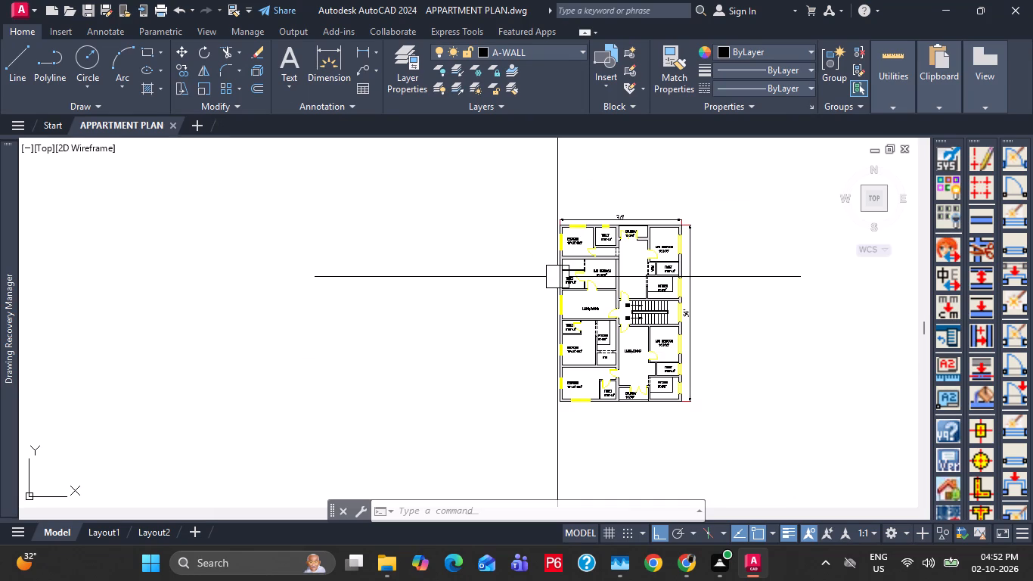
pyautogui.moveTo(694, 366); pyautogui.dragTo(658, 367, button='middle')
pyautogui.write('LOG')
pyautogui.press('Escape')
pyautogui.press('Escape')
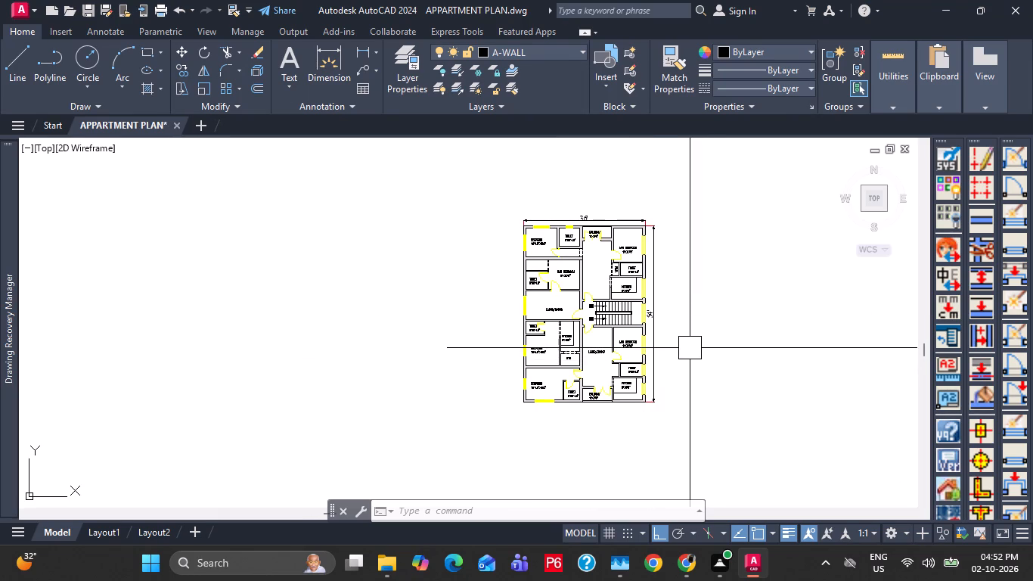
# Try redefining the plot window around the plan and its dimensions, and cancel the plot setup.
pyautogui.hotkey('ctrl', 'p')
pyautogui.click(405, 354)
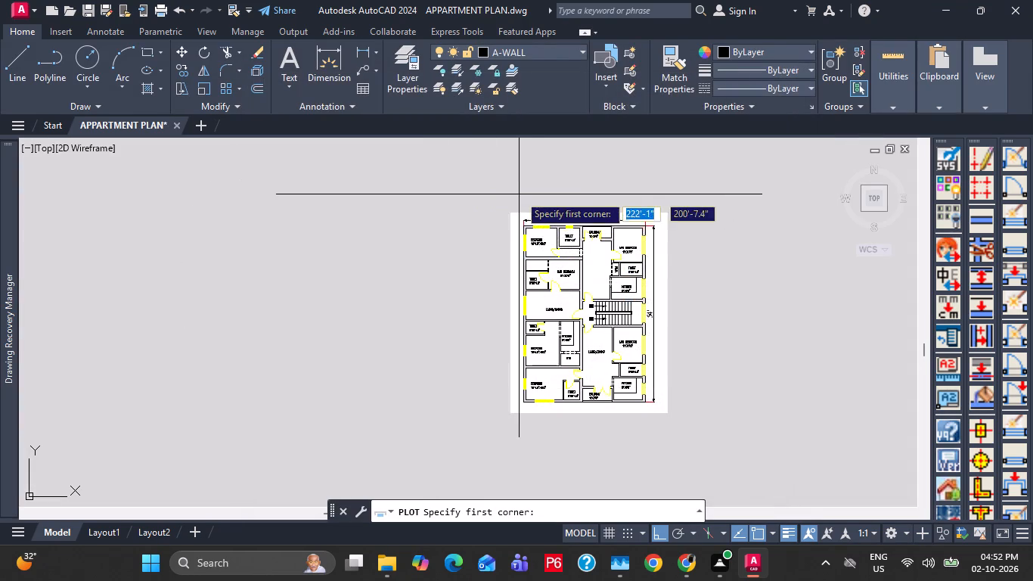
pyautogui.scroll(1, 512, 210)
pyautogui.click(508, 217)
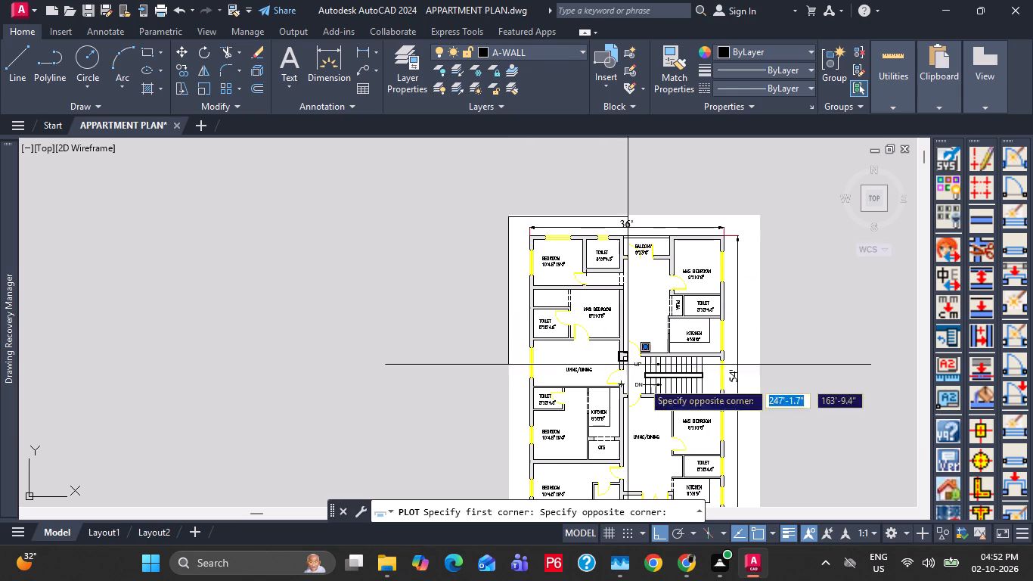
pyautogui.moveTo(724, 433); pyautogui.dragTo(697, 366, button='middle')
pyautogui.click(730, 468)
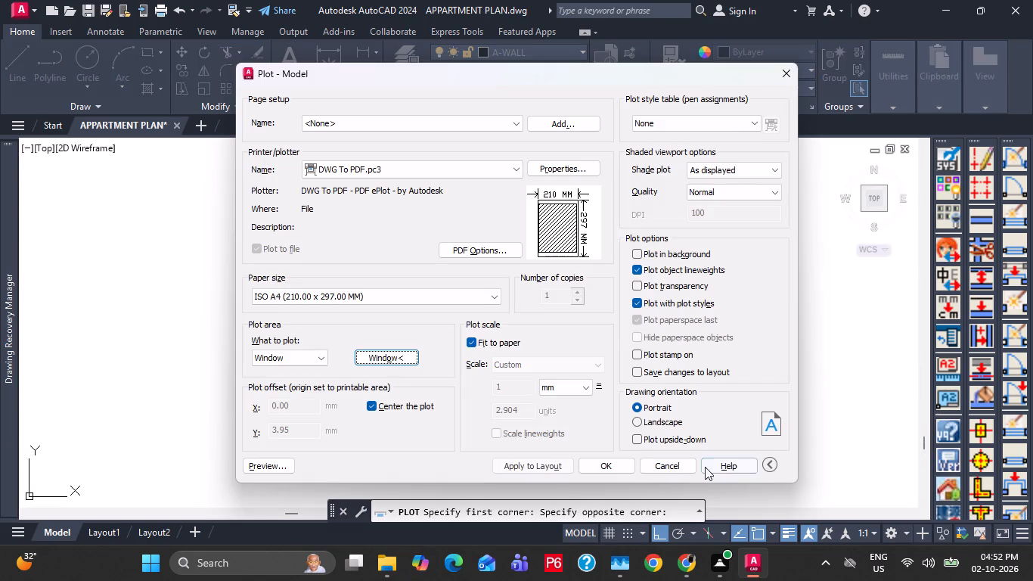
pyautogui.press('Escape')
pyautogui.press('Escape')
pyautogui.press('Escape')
# Save the apartment plan drawing and clear any pending command.
pyautogui.scroll(3, 520, 174)
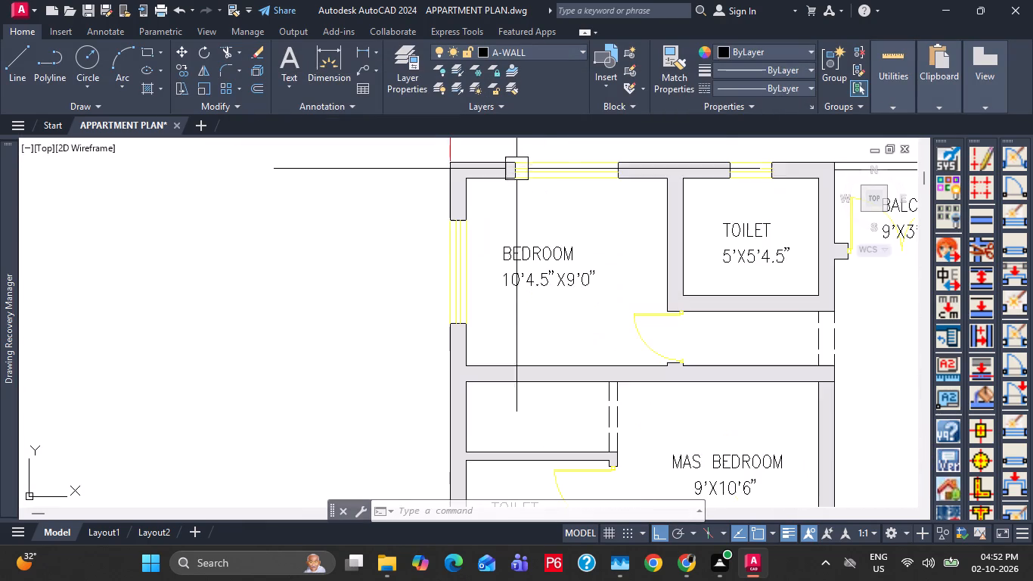
pyautogui.moveTo(566, 221); pyautogui.dragTo(583, 275, button='middle')
pyautogui.hotkey('ctrl', 's')
pyautogui.press('s')
pyautogui.press('Escape')
pyautogui.press('Escape')
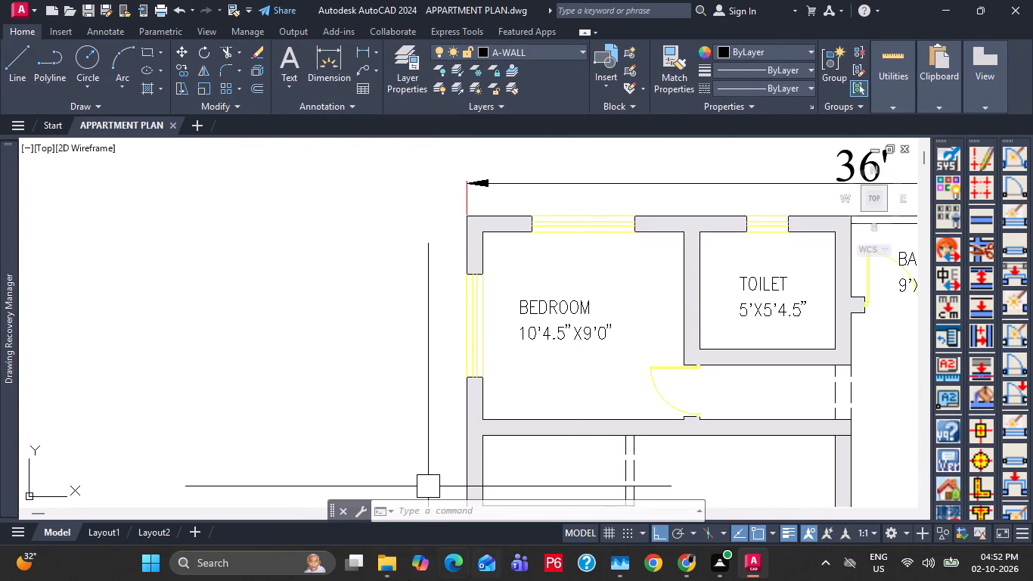
# Open the NEW FURNITURE FILE drawing from the FURNITURE AUTO CAD AND SKETCHUP FILES folder in OFFICE WORK.
pyautogui.click(377, 575)
pyautogui.click(68, 387)
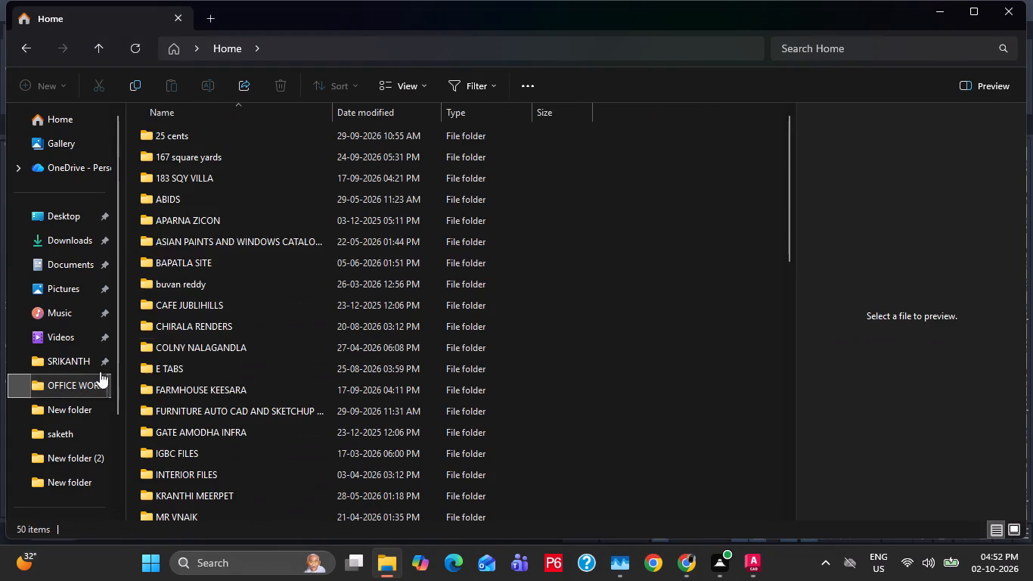
pyautogui.scroll(-6, 290, 239)
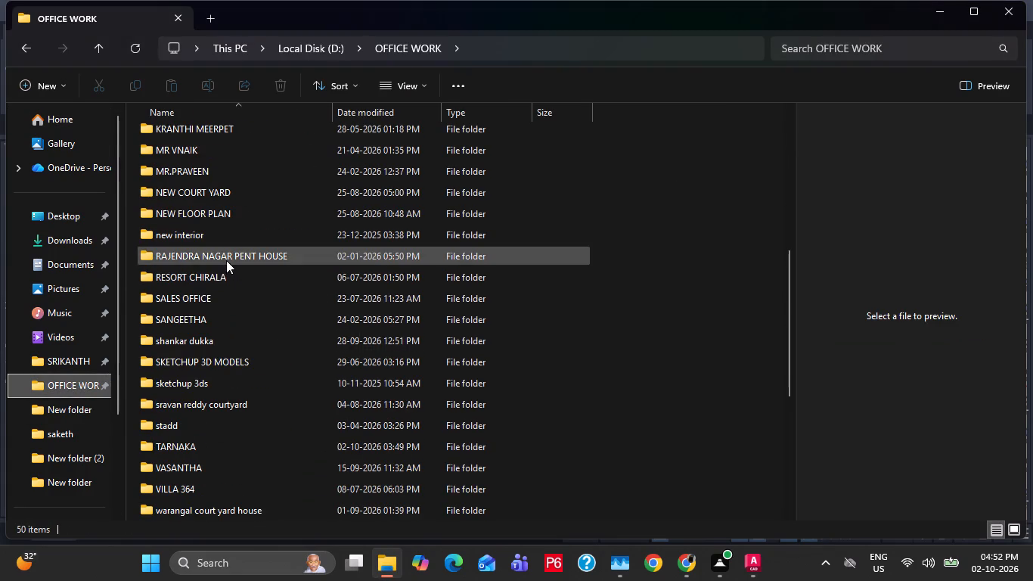
pyautogui.scroll(3, 223, 257)
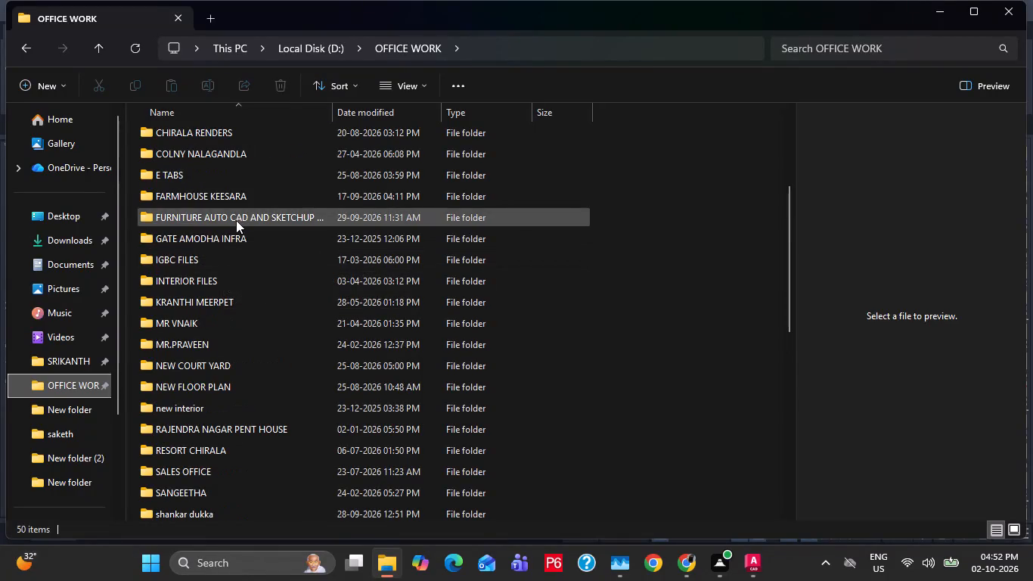
pyautogui.doubleClick(236, 220)
pyautogui.doubleClick(215, 244)
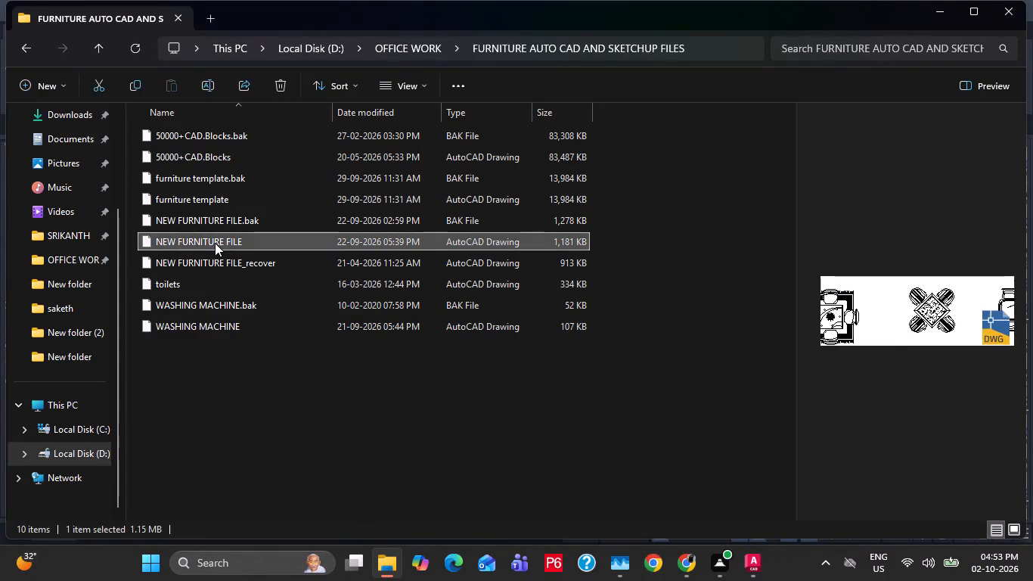
pyautogui.scroll(-1, 552, 303)
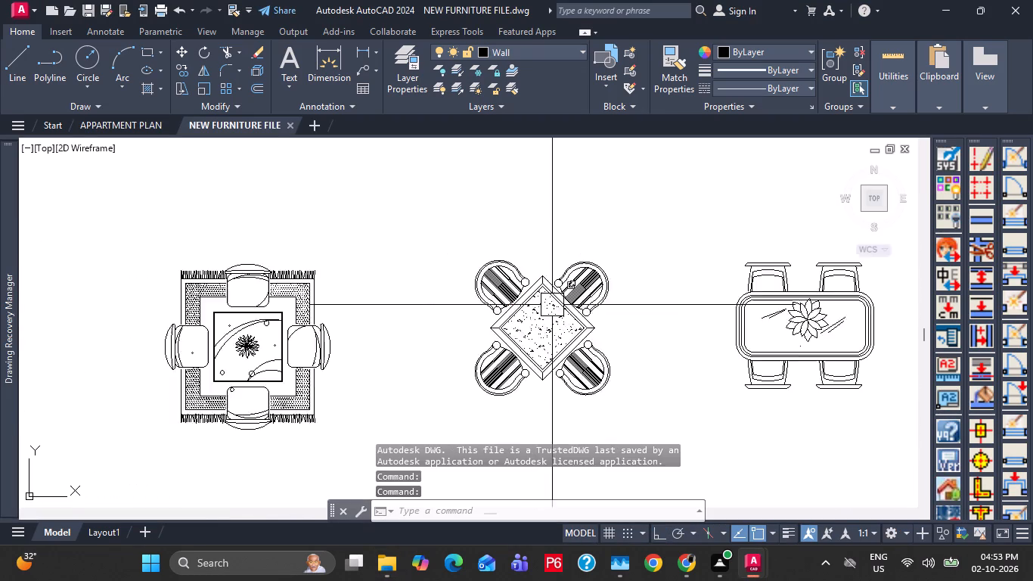
# Group the pieces of the diamond-shaped dining table with four round chairs in the furniture drawing.
pyautogui.scroll(-1, 552, 305)
pyautogui.click(565, 324)
pyautogui.press('Escape')
pyautogui.click(597, 270)
pyautogui.click(473, 393)
pyautogui.write('G')
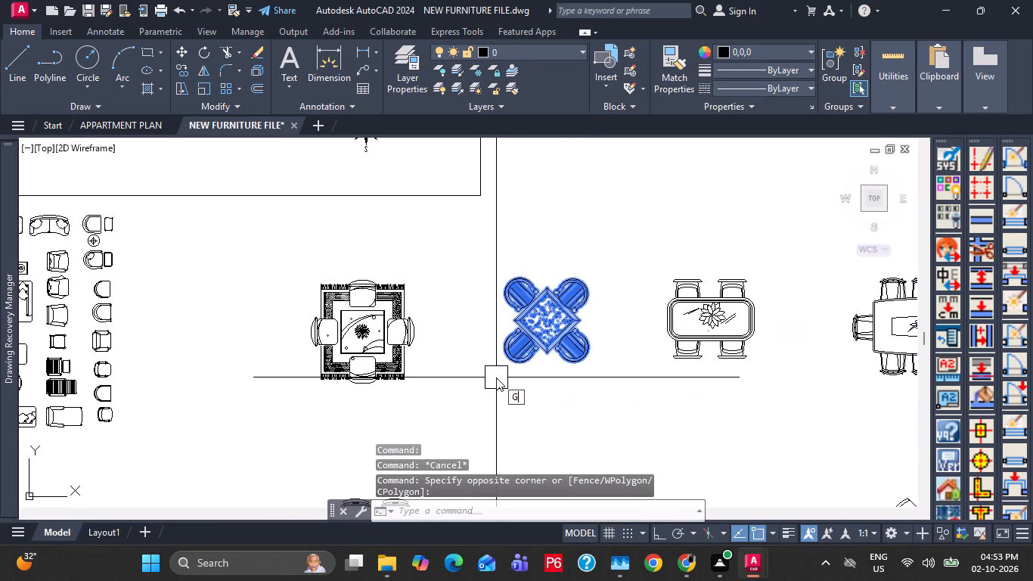
pyautogui.press('space')
# Copy the grouped four-chair diamond dining table into the APPARTMENT PLAN drawing, placing it in empty space beside the plan.
pyautogui.click(529, 353)
pyautogui.hotkey('ctrl', 'c')
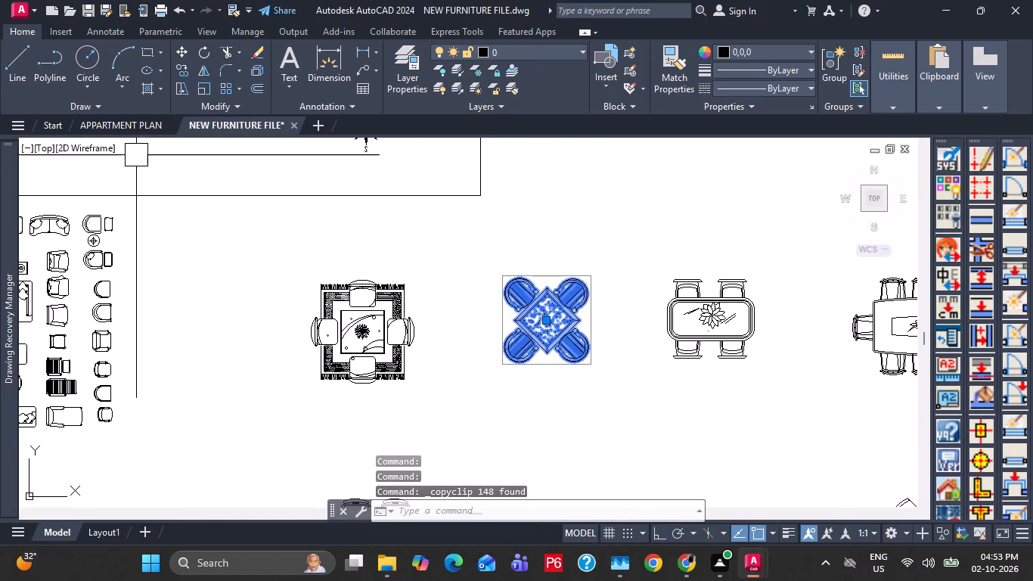
pyautogui.click(134, 125)
pyautogui.hotkey('ctrl', 'v')
pyautogui.scroll(-2, 545, 359)
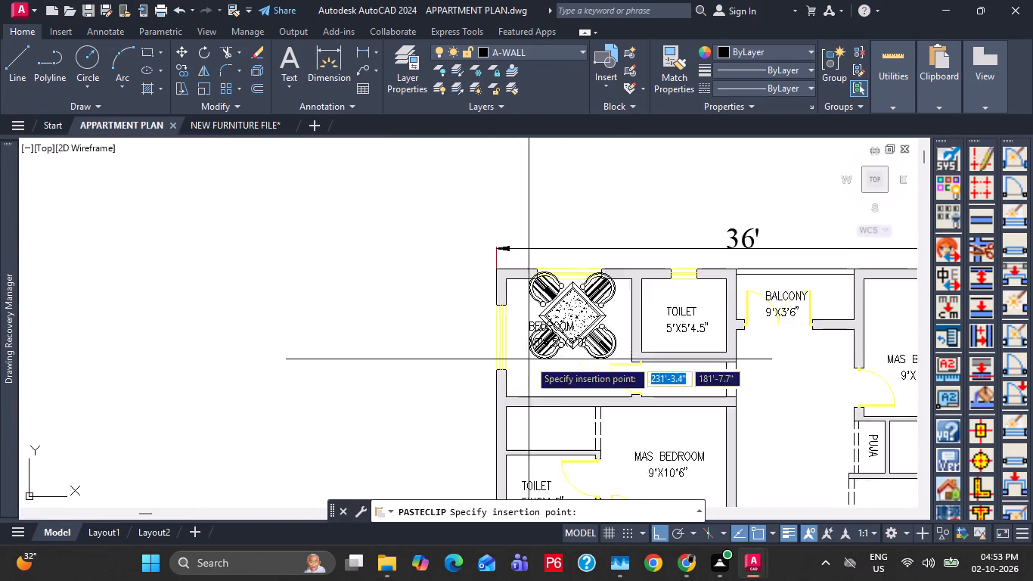
pyautogui.scroll(-1, 529, 359)
pyautogui.click(349, 343)
# Group the pieces of the pasted four-chair dining table in the apartment plan.
pyautogui.moveTo(407, 271); pyautogui.dragTo(315, 372)
pyautogui.click(295, 399)
pyautogui.press('g')
pyautogui.press('space')
# Move the dining set from beside the plan to the wall between the middle MAS BEDROOM and the central hall.
pyautogui.click(365, 325)
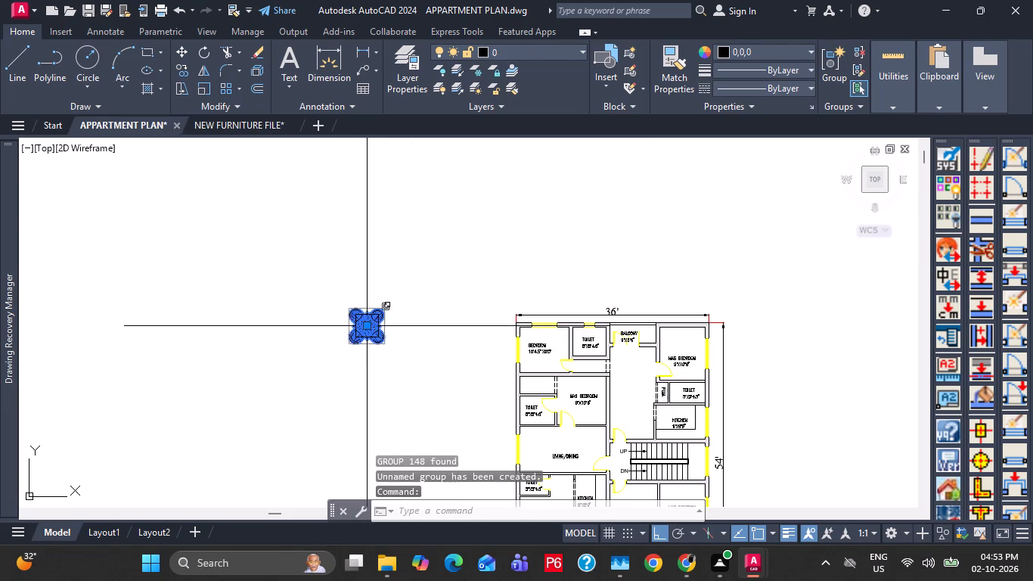
pyautogui.scroll(3, 360, 344)
pyautogui.press('m')
pyautogui.press('space')
pyautogui.click(380, 278)
pyautogui.scroll(-3, 439, 307)
pyautogui.moveTo(636, 369); pyautogui.dragTo(481, 297, button='middle')
pyautogui.scroll(2, 568, 322)
pyautogui.moveTo(644, 318); pyautogui.dragTo(630, 319, button='middle')
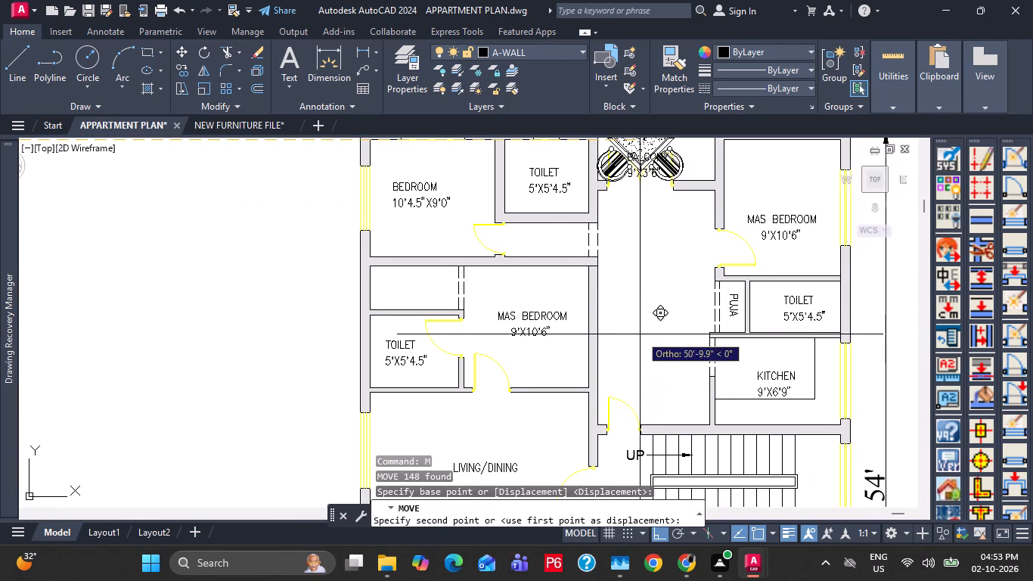
pyautogui.moveTo(650, 323); pyautogui.dragTo(644, 374, button='middle')
pyautogui.click(600, 374)
pyautogui.press('Escape')
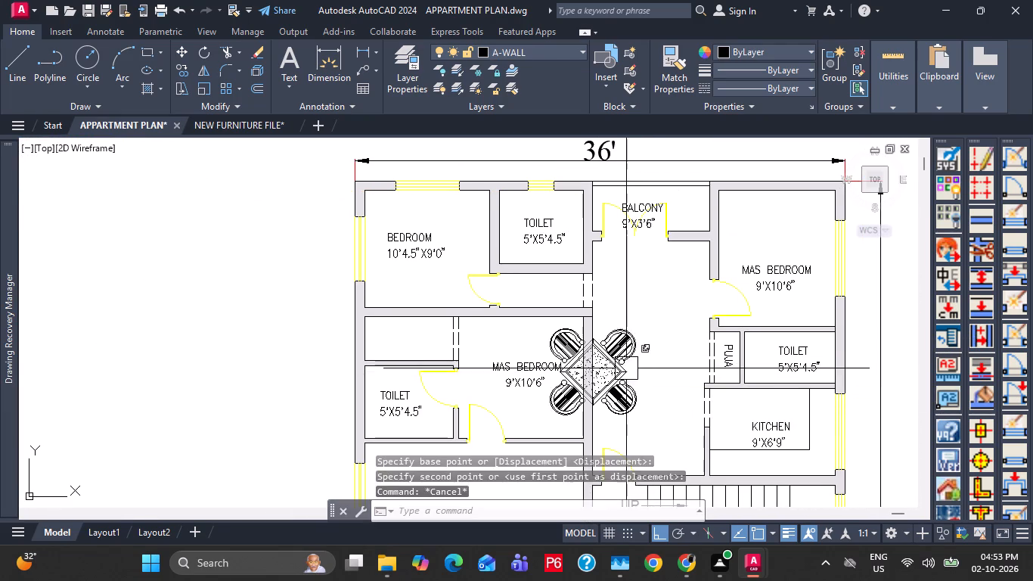
# Scale the dining set down to about 60 percent of its size so it fits the central hall.
pyautogui.click(626, 368)
pyautogui.write('SC')
pyautogui.press('space')
pyautogui.click(655, 360)
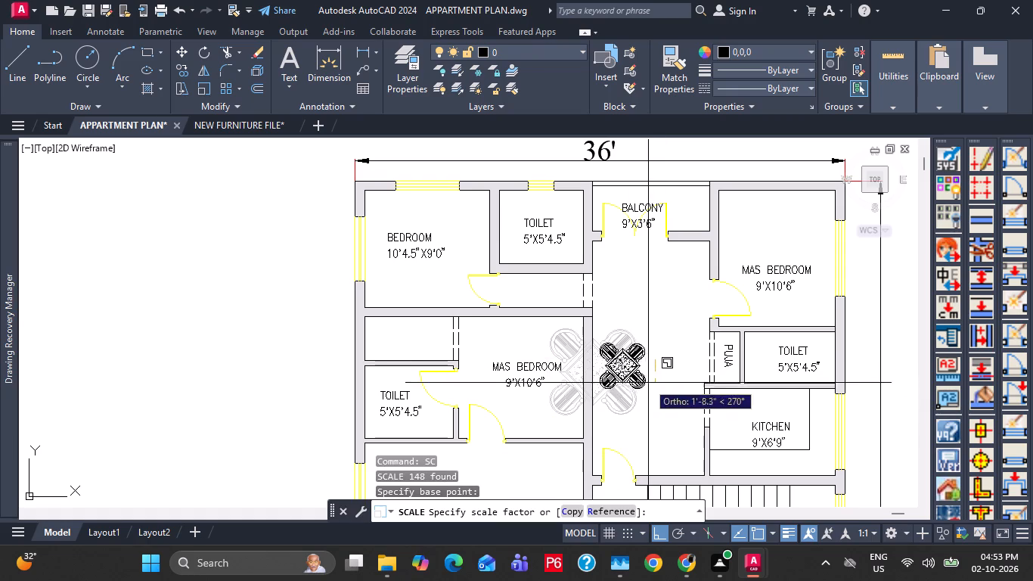
pyautogui.click(651, 385)
pyautogui.press('Escape')
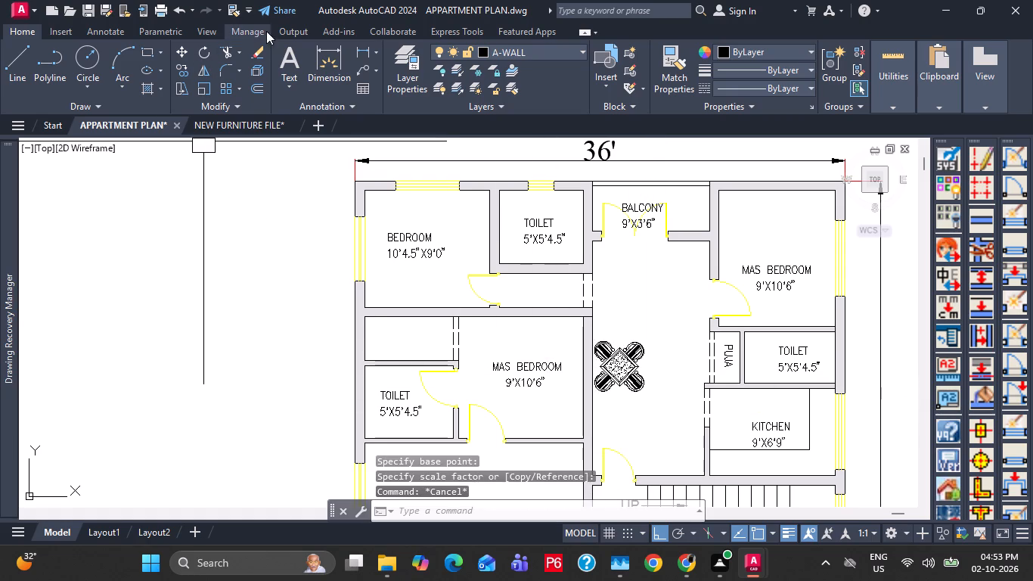
pyautogui.press('Escape')
# Attach the reference floor plan image 72e478f89d9538939a446b1031b40fe1 beside the drawn plan, setting its insertion point and scale on screen.
pyautogui.click(101, 26)
pyautogui.click(63, 30)
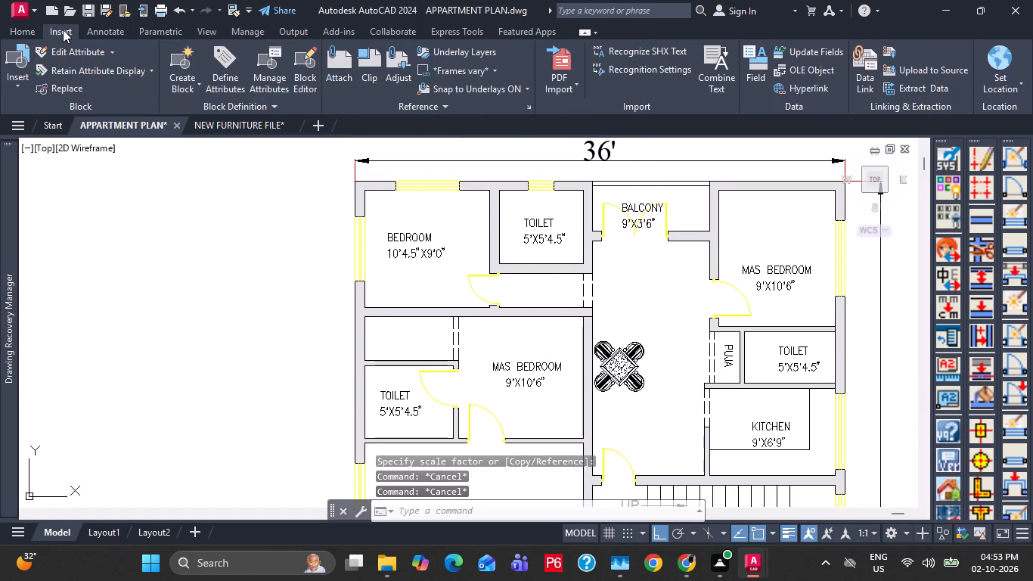
pyautogui.click(330, 57)
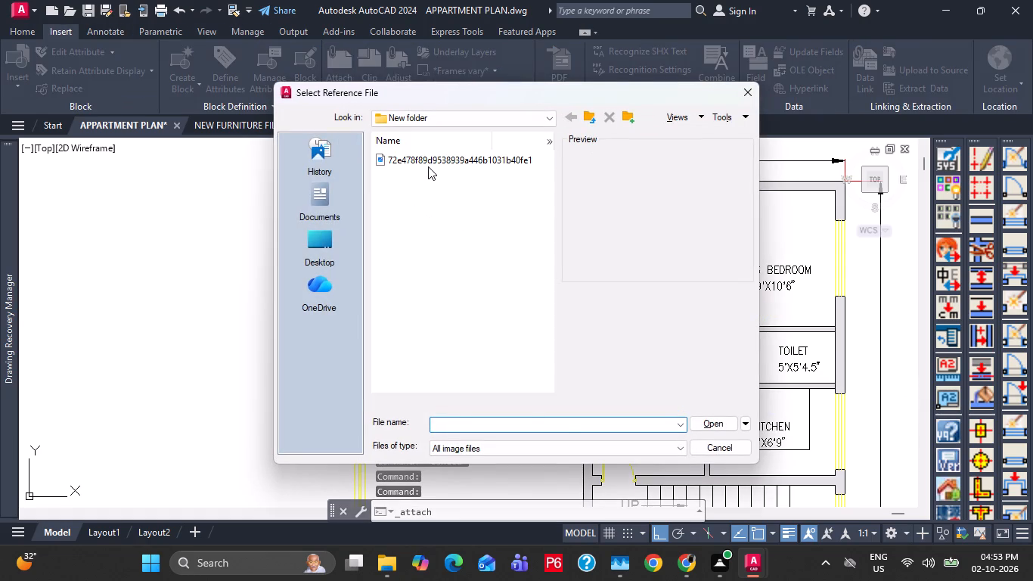
pyautogui.click(428, 166)
pyautogui.click(717, 427)
pyautogui.scroll(-2, 604, 330)
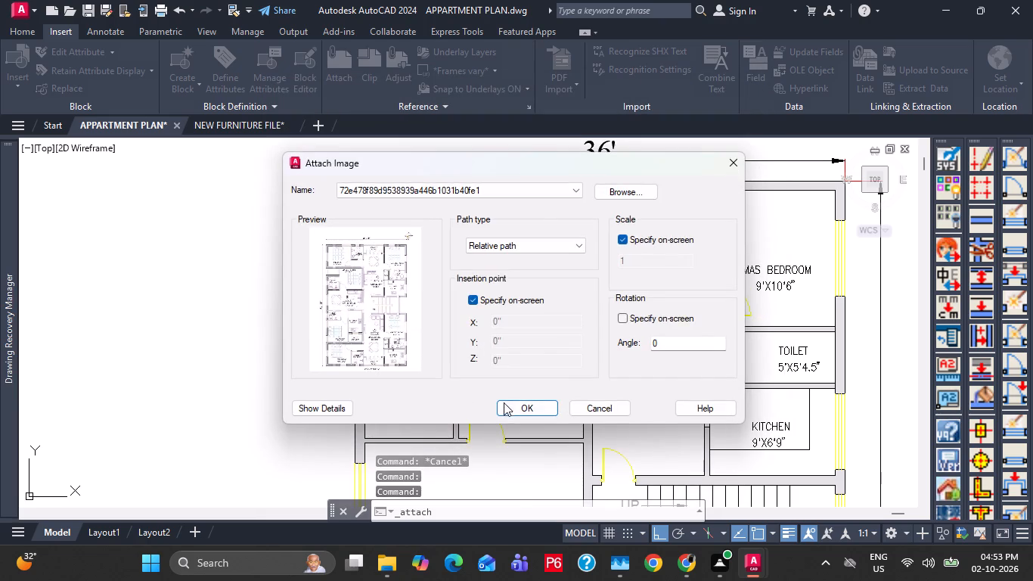
pyautogui.click(506, 405)
pyautogui.scroll(-2, 506, 320)
pyautogui.click(301, 442)
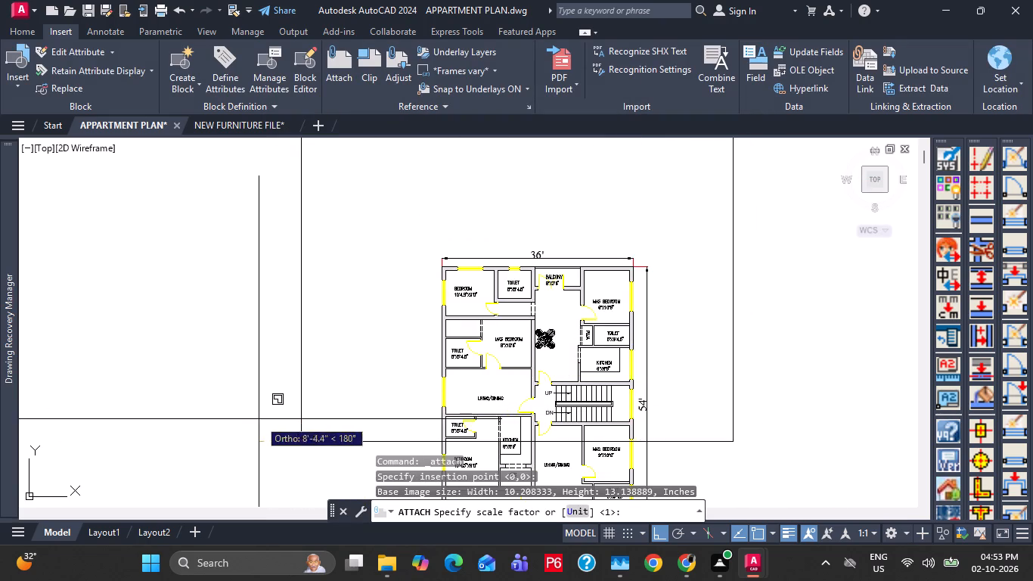
pyautogui.scroll(-2, 310, 415)
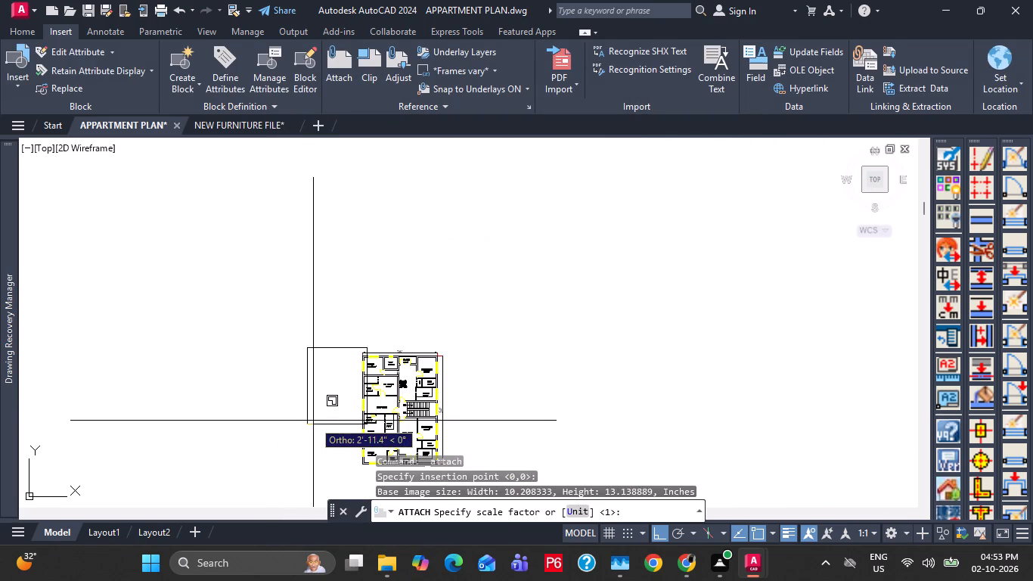
pyautogui.click(311, 421)
pyautogui.scroll(4, 325, 412)
pyautogui.scroll(2, 335, 281)
pyautogui.press('Escape')
# Move the dining set straight up the central hall towards the balcony.
pyautogui.scroll(-3, 336, 268)
pyautogui.moveTo(478, 238); pyautogui.dragTo(430, 380, button='middle')
pyautogui.scroll(3, 601, 399)
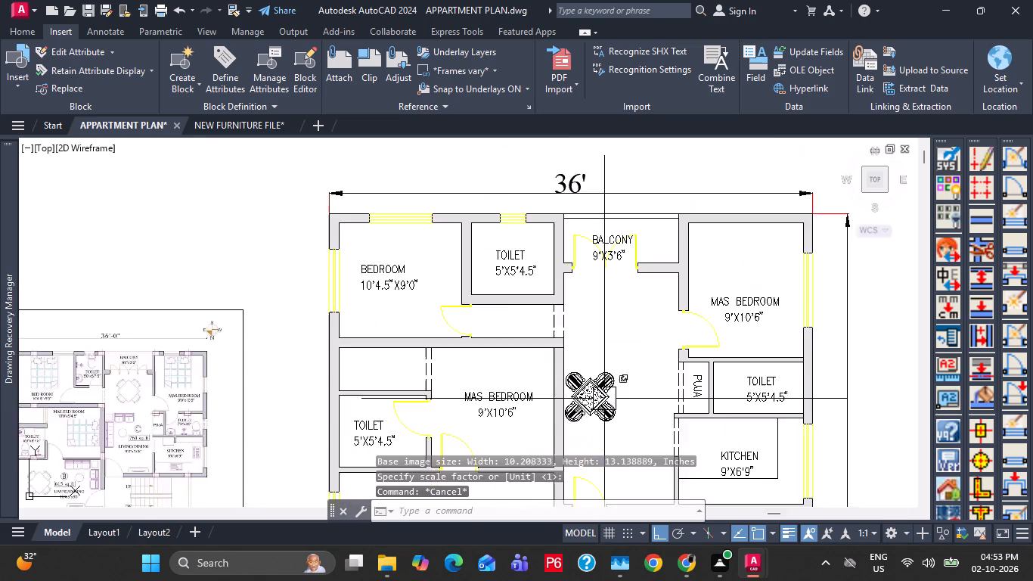
pyautogui.click(606, 399)
pyautogui.scroll(-2, 632, 356)
pyautogui.press('m')
pyautogui.press('space')
pyautogui.click(658, 421)
pyautogui.click(684, 353)
# Shift the dining set sideways off the bedroom wall to centre it across the hall.
pyautogui.click(622, 304)
pyautogui.scroll(1, 616, 383)
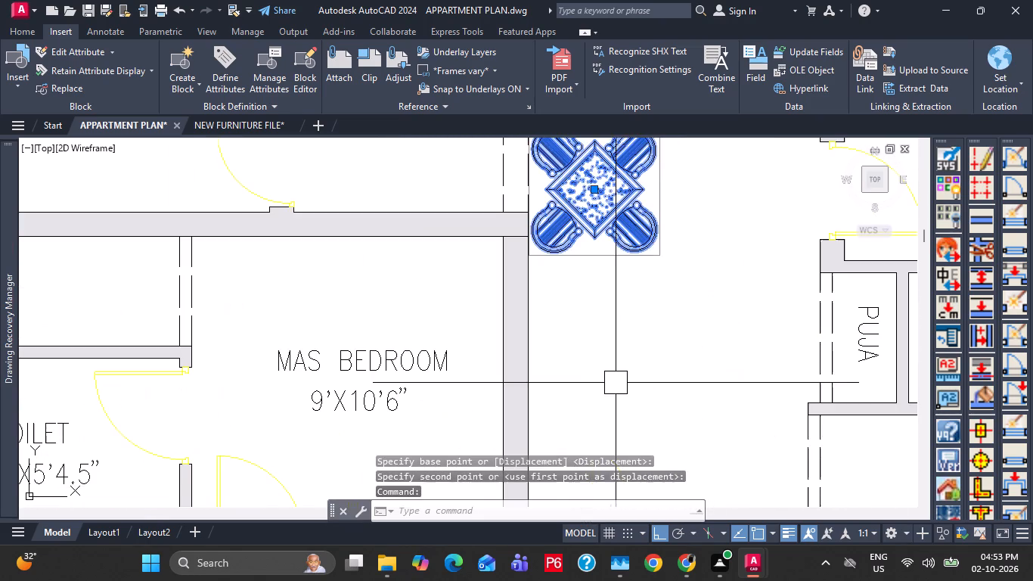
pyautogui.scroll(1, 616, 383)
pyautogui.press('m')
pyautogui.press('space')
pyautogui.click(613, 374)
pyautogui.click(688, 360)
# Move the dining set slightly closer to the balcony door, matching its place in the reference image.
pyautogui.moveTo(662, 220); pyautogui.dragTo(636, 327, button='middle')
pyautogui.click(631, 332)
pyautogui.scroll(-1, 630, 335)
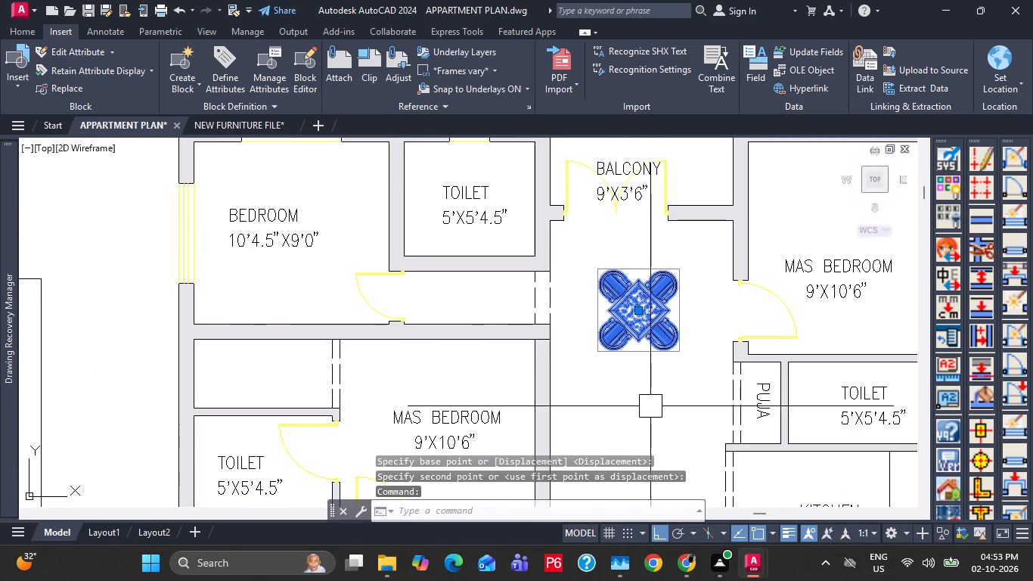
pyautogui.press('m')
pyautogui.press('space')
pyautogui.click(651, 409)
pyautogui.click(652, 373)
pyautogui.scroll(-2, 653, 363)
pyautogui.moveTo(541, 390); pyautogui.dragTo(525, 330, button='middle')
pyautogui.scroll(2, 318, 328)
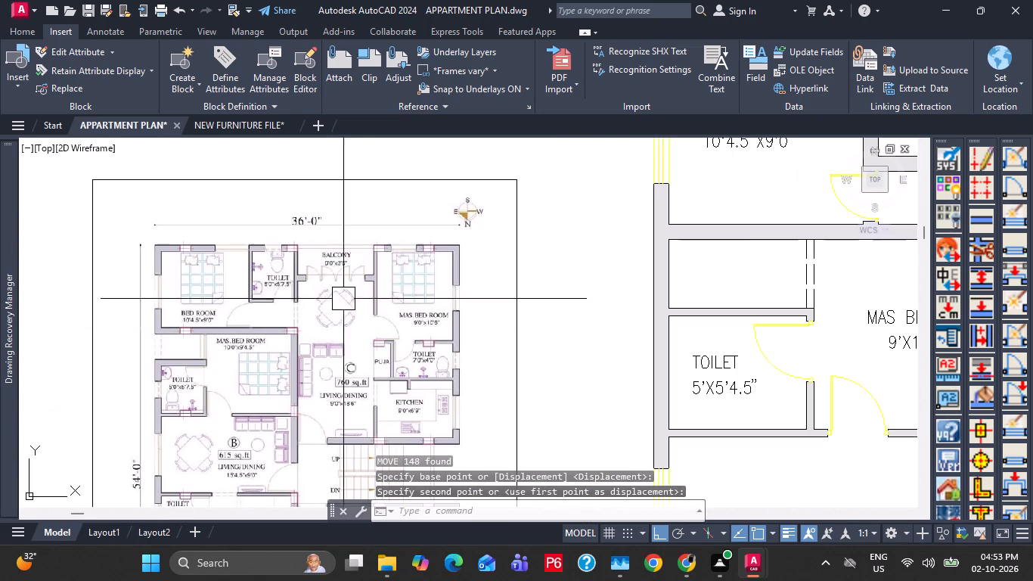
pyautogui.press('Escape')
pyautogui.press('Escape')
pyautogui.press('Escape')
# Find the L-shaped sofa beside the door blocks in NEW FURNITURE FILE and group its pieces.
pyautogui.click(245, 129)
pyautogui.scroll(-2, 594, 328)
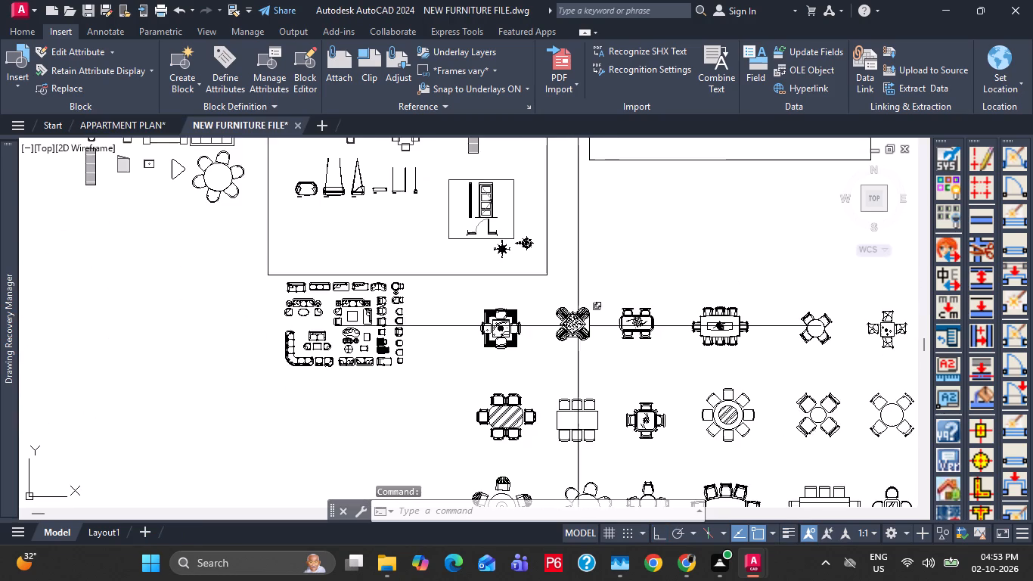
pyautogui.moveTo(737, 328); pyautogui.dragTo(640, 385, button='middle')
pyautogui.moveTo(305, 282); pyautogui.dragTo(373, 408, button='middle')
pyautogui.scroll(2, 404, 312)
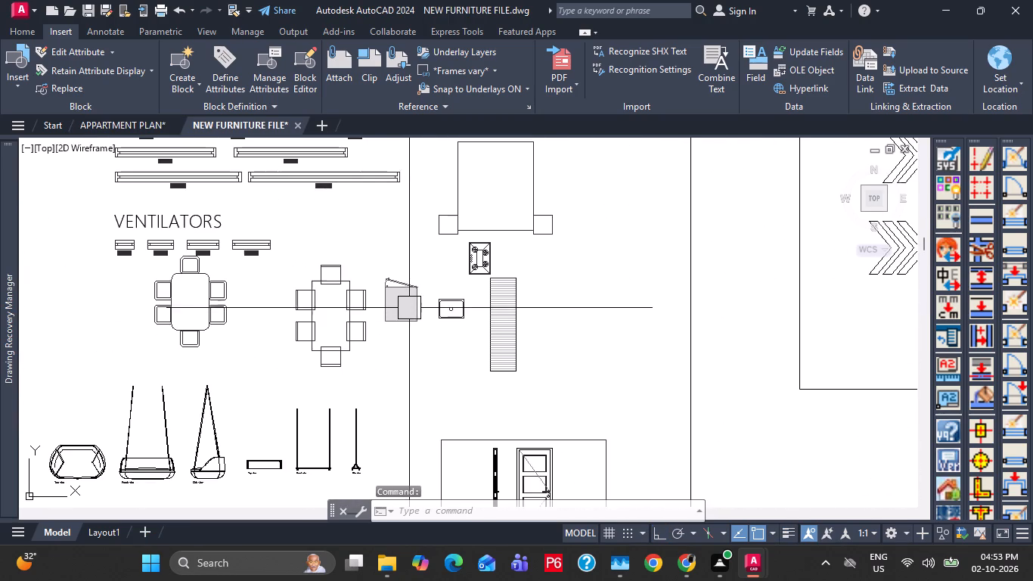
pyautogui.scroll(-2, 374, 297)
pyautogui.moveTo(417, 197); pyautogui.dragTo(441, 327, button='middle')
pyautogui.moveTo(465, 271); pyautogui.dragTo(460, 279)
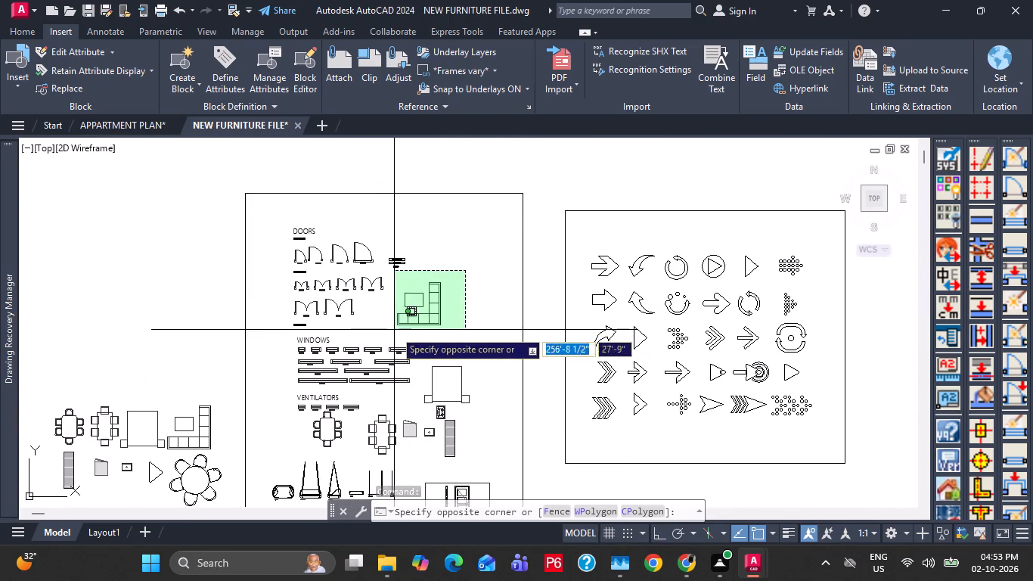
pyautogui.click(394, 330)
pyautogui.scroll(3, 410, 296)
pyautogui.keyDown('shift'); pyautogui.click(408, 282); pyautogui.keyUp('shift')
pyautogui.press('g')
pyautogui.press('space')
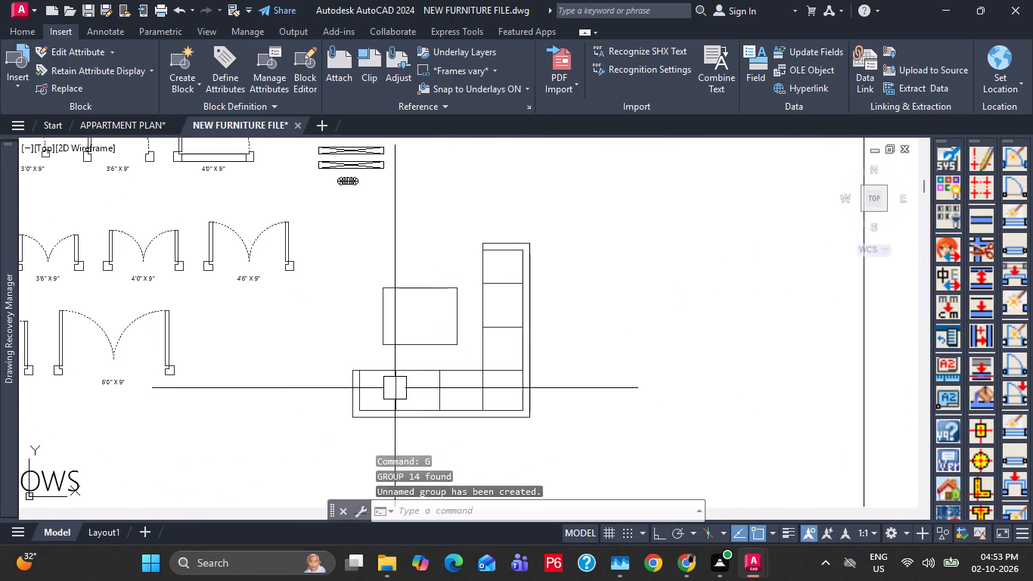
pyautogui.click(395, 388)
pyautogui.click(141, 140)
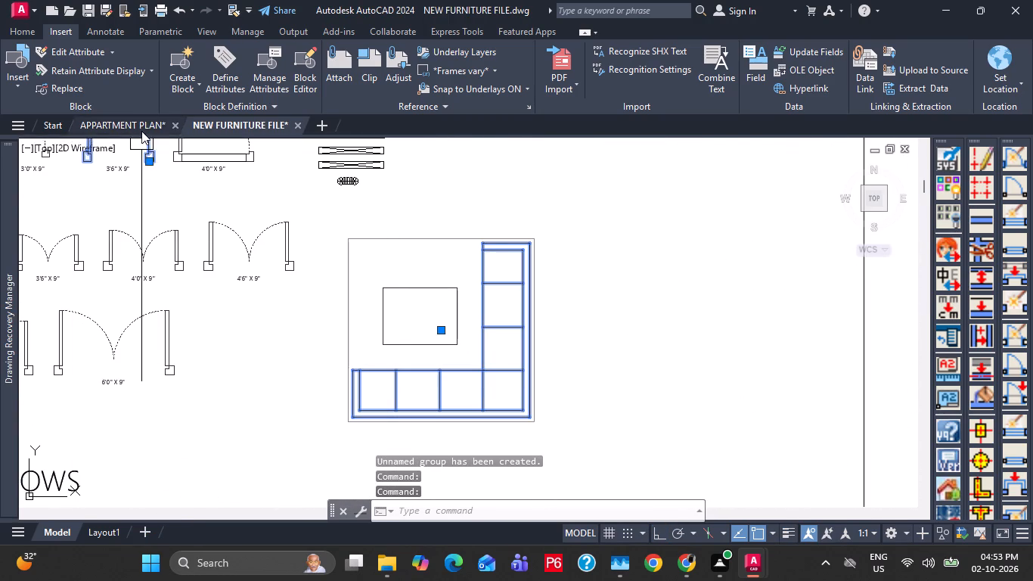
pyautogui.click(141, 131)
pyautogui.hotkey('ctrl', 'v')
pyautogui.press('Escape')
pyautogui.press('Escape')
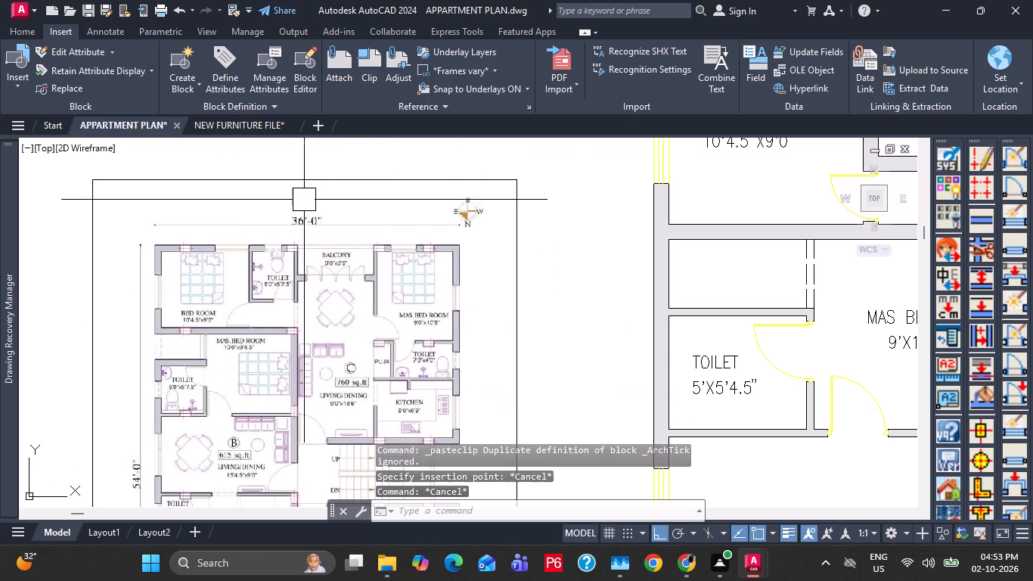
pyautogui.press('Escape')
# Copy the grouped L-shaped sofa from the furniture drawing into the apartment plan, placing it outside the plan near the kitchen side.
pyautogui.click(239, 123)
pyautogui.scroll(-1, 448, 278)
pyautogui.click(506, 310)
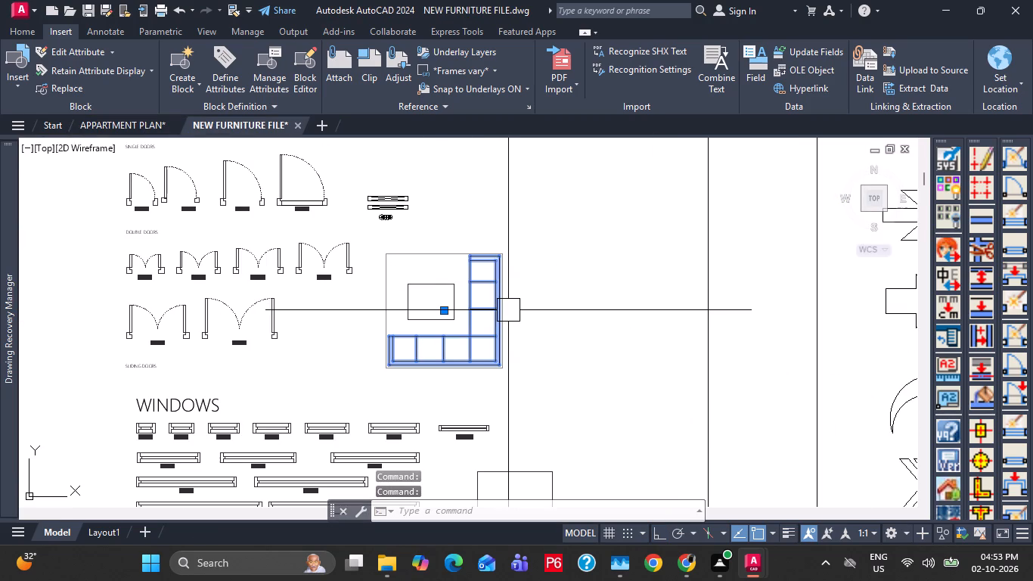
pyautogui.hotkey('ctrl', 'c')
pyautogui.click(129, 123)
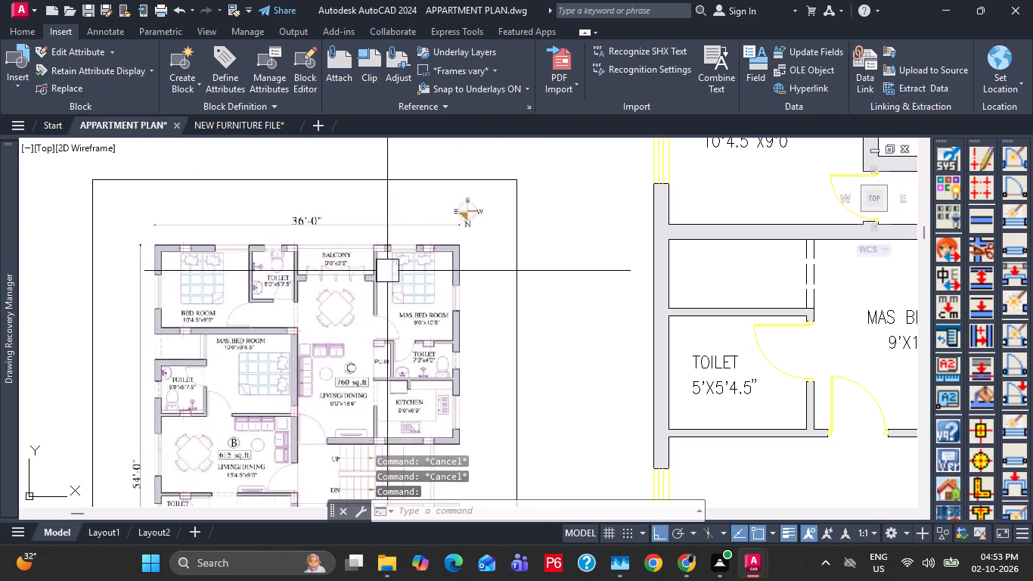
pyautogui.hotkey('ctrl', 'v')
pyautogui.scroll(-2, 437, 329)
pyautogui.moveTo(554, 404); pyautogui.dragTo(432, 387, button='middle')
pyautogui.moveTo(603, 377); pyautogui.dragTo(408, 384, button='middle')
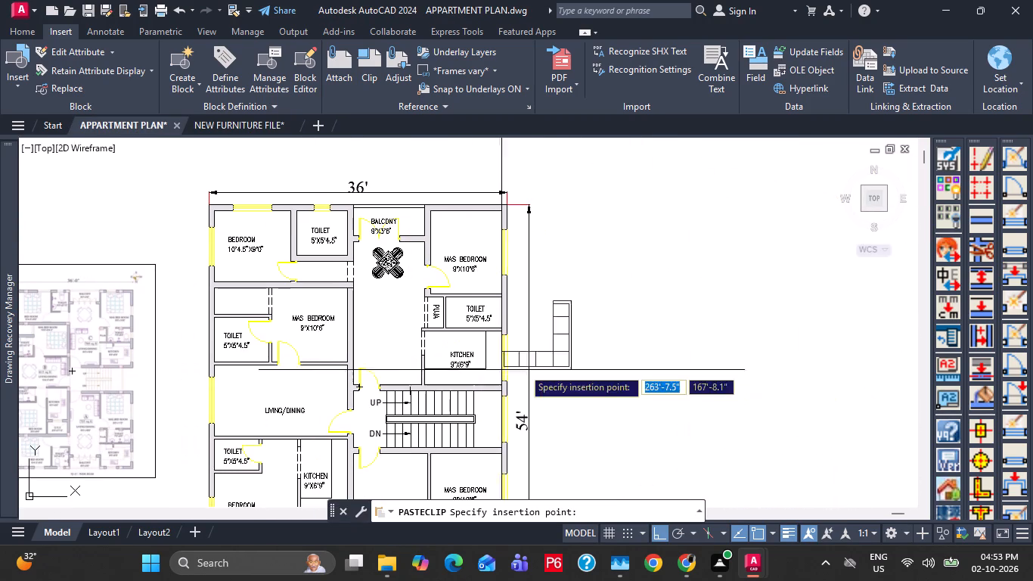
pyautogui.click(583, 362)
pyautogui.press('Escape')
# Group the pieces of the pasted L-shaped sofa in the apartment plan.
pyautogui.moveTo(709, 272); pyautogui.dragTo(670, 314)
pyautogui.click(572, 409)
pyautogui.press('g')
pyautogui.press('space')
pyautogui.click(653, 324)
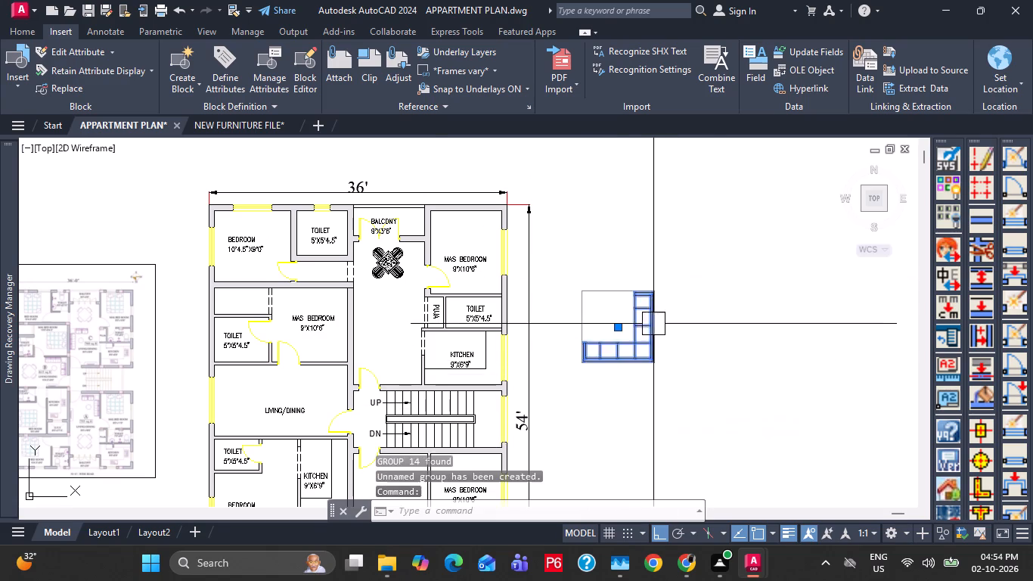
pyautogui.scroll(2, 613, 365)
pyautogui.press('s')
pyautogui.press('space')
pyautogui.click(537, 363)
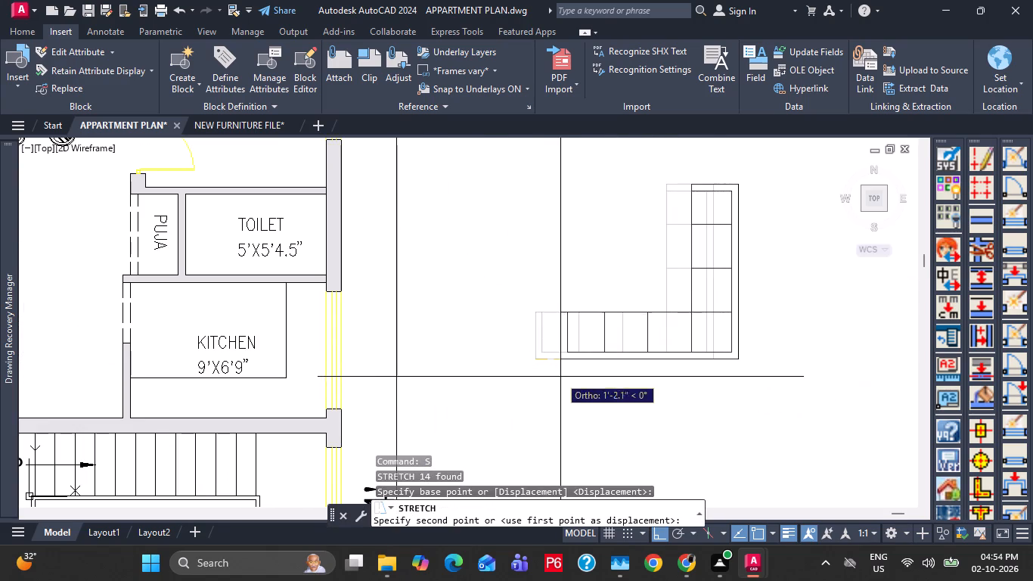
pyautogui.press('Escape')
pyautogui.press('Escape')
# Scale the L-shaped sofa down to a little under half its size.
pyautogui.click(579, 340)
pyautogui.write('SC')
pyautogui.press('space')
pyautogui.click(557, 384)
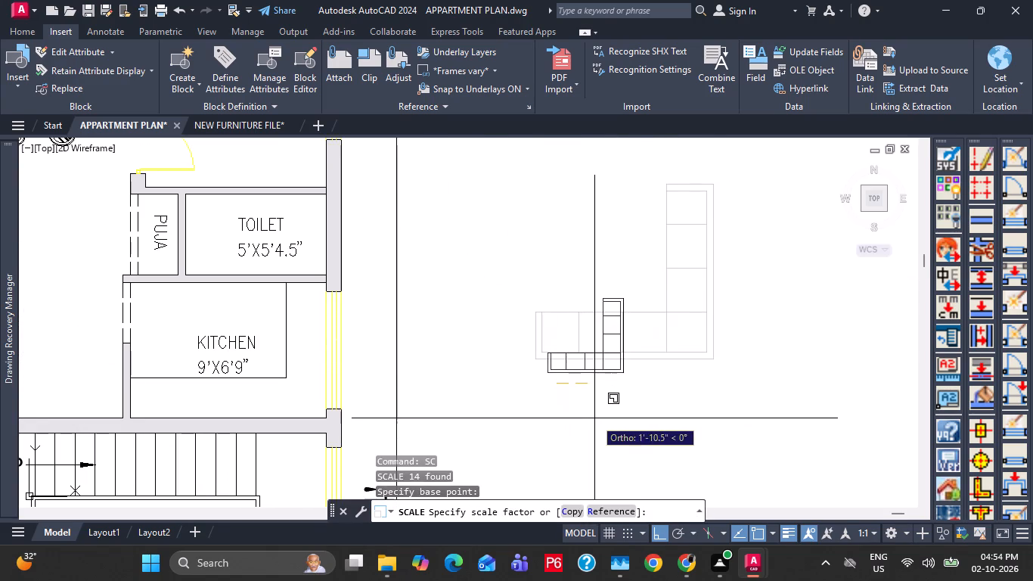
pyautogui.click(594, 418)
# Check the sofa's orientation in the reference image and rotate the L-shaped sofa 180 degrees.
pyautogui.scroll(-2, 601, 361)
pyautogui.scroll(3, 124, 362)
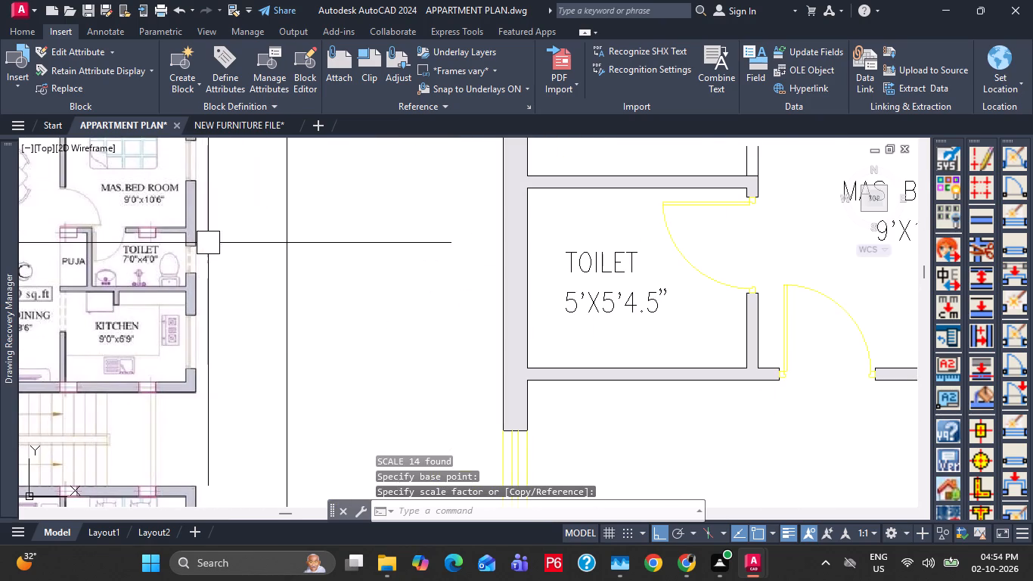
pyautogui.scroll(-1, 222, 242)
pyautogui.moveTo(146, 264); pyautogui.dragTo(282, 326, button='middle')
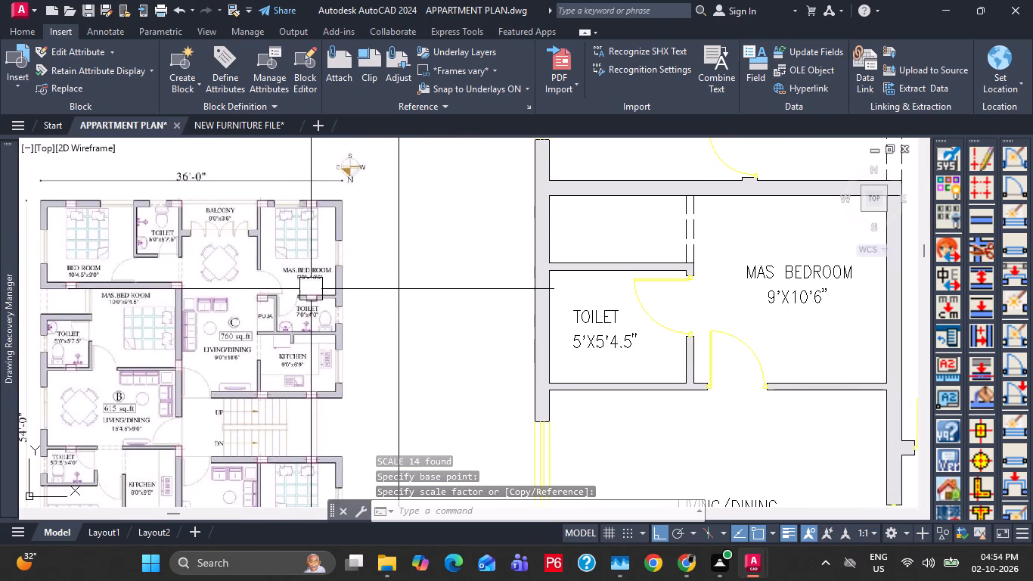
pyautogui.scroll(-3, 231, 267)
pyautogui.moveTo(551, 317); pyautogui.dragTo(368, 373, button='middle')
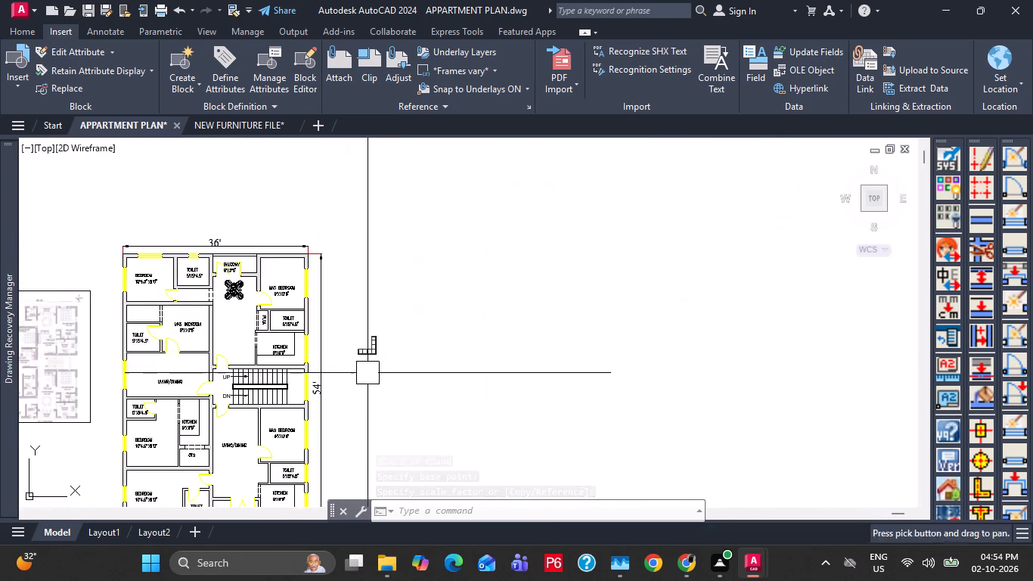
pyautogui.scroll(2, 360, 354)
pyautogui.click(394, 358)
pyautogui.write('RO')
pyautogui.press('space')
pyautogui.click(437, 387)
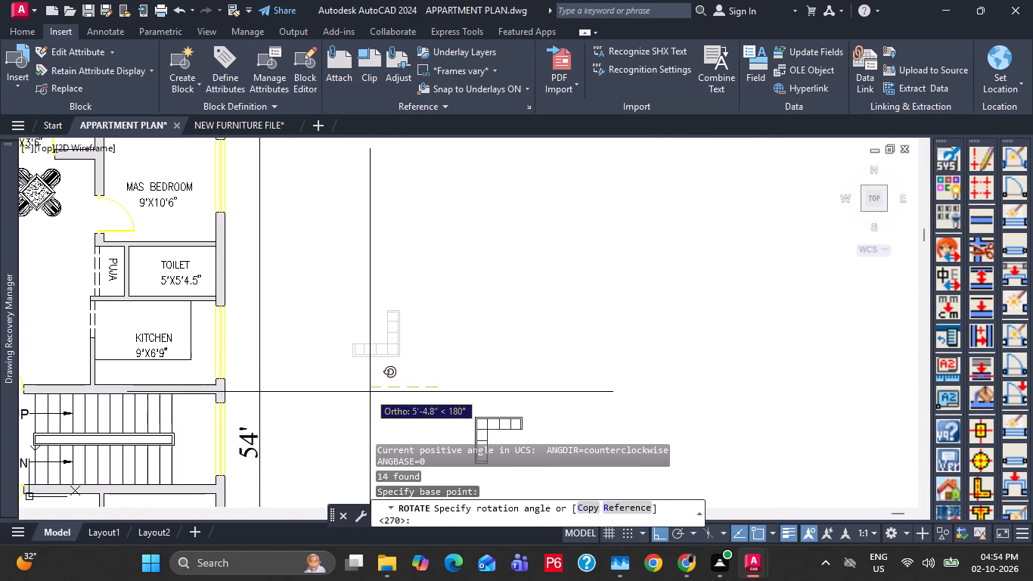
pyautogui.click(361, 384)
# Move the L-shaped sofa by its outer corner into the living area below the dining set, against the master bedroom wall.
pyautogui.click(497, 423)
pyautogui.scroll(1, 495, 424)
pyautogui.write('M')
pyautogui.press('space')
pyautogui.scroll(2, 485, 423)
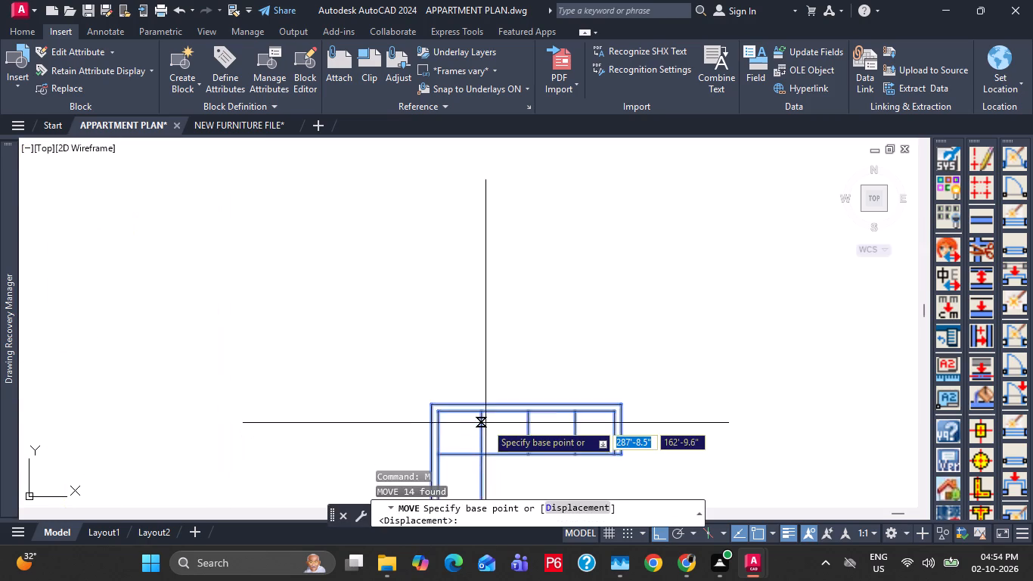
pyautogui.scroll(2, 485, 423)
pyautogui.click(355, 391)
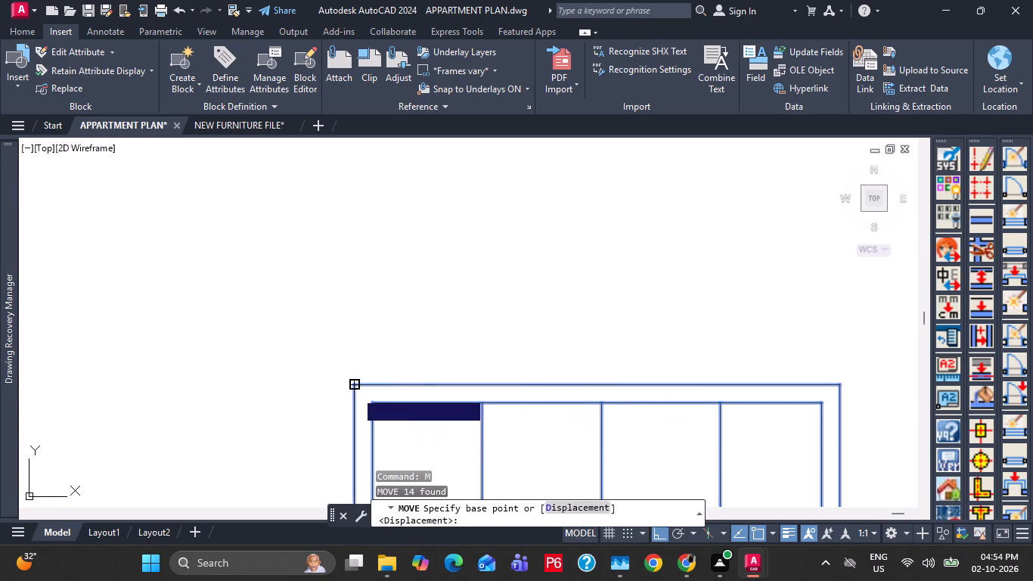
pyautogui.scroll(-4, 622, 360)
pyautogui.scroll(1, 622, 360)
pyautogui.scroll(-3, 566, 352)
pyautogui.moveTo(566, 375); pyautogui.dragTo(812, 384, button='middle')
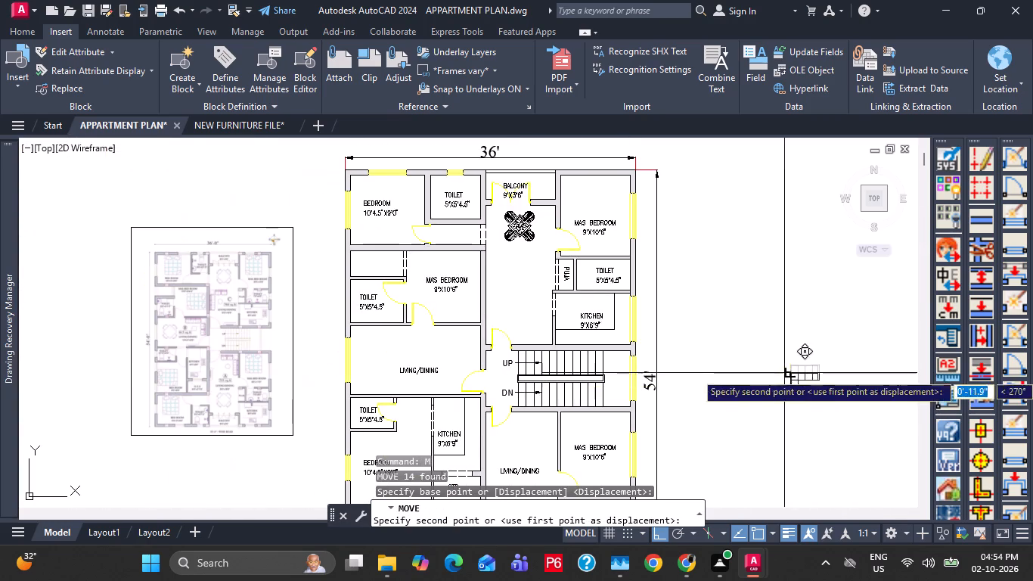
pyautogui.scroll(2, 192, 334)
pyautogui.moveTo(784, 290); pyautogui.dragTo(583, 357, button='middle')
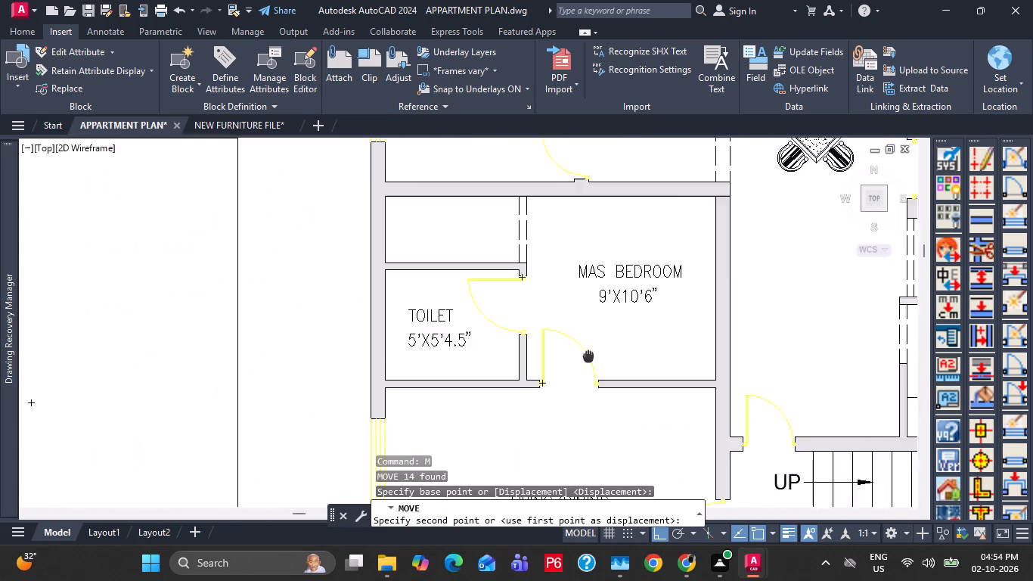
pyautogui.moveTo(583, 357); pyautogui.dragTo(538, 375, button='middle')
pyautogui.moveTo(641, 371); pyautogui.dragTo(400, 447, button='middle')
pyautogui.click(442, 291)
pyautogui.press('Escape')
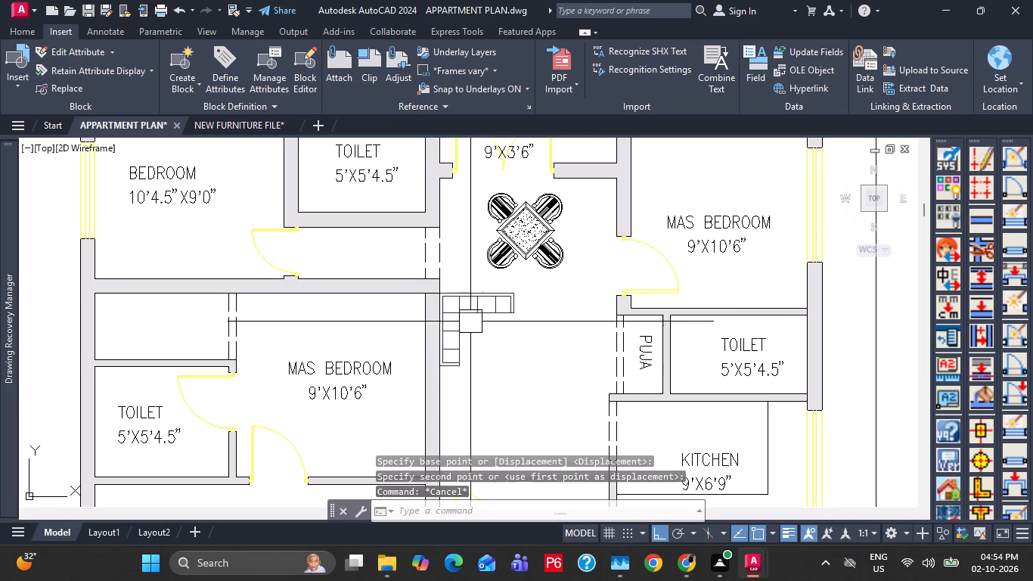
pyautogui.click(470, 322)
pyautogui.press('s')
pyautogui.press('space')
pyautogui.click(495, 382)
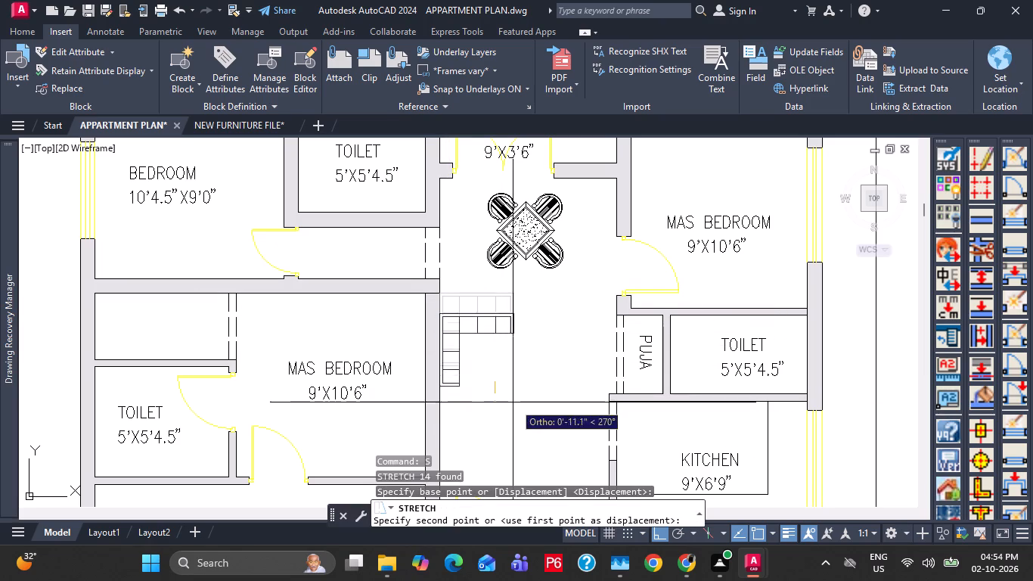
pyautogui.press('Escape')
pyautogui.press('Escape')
# Scale the L-shaped sofa up to about 1.7 times its size.
pyautogui.click(470, 325)
pyautogui.write('SC')
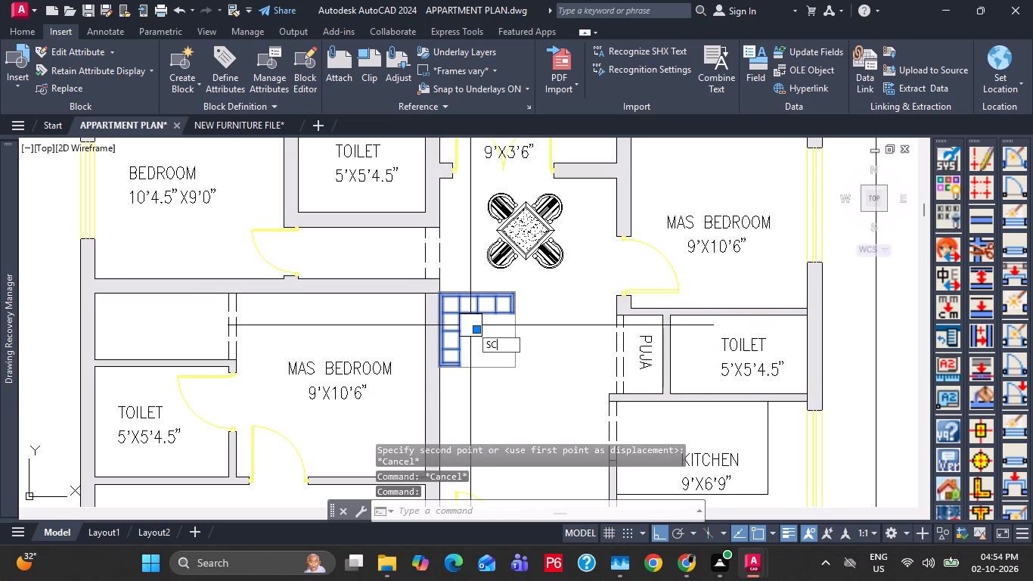
pyautogui.press('space')
pyautogui.click(469, 348)
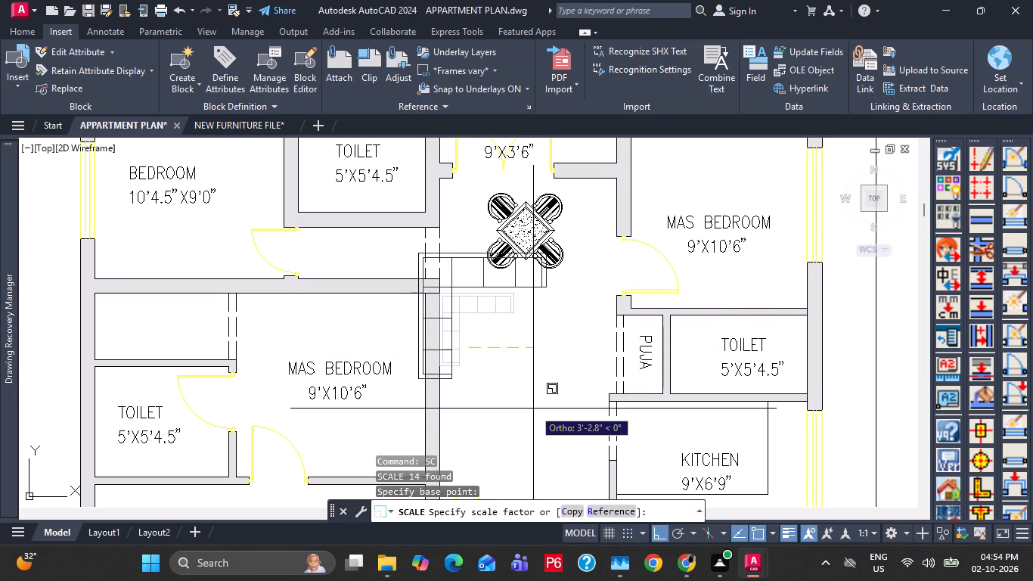
pyautogui.click(533, 409)
# Move the enlarged sofa so its outer corner sits flush with the wall corner beside the master bedroom.
pyautogui.click(476, 284)
pyautogui.moveTo(480, 287); pyautogui.dragTo(510, 318, button='middle')
pyautogui.press('m')
pyautogui.press('space')
pyautogui.click(443, 278)
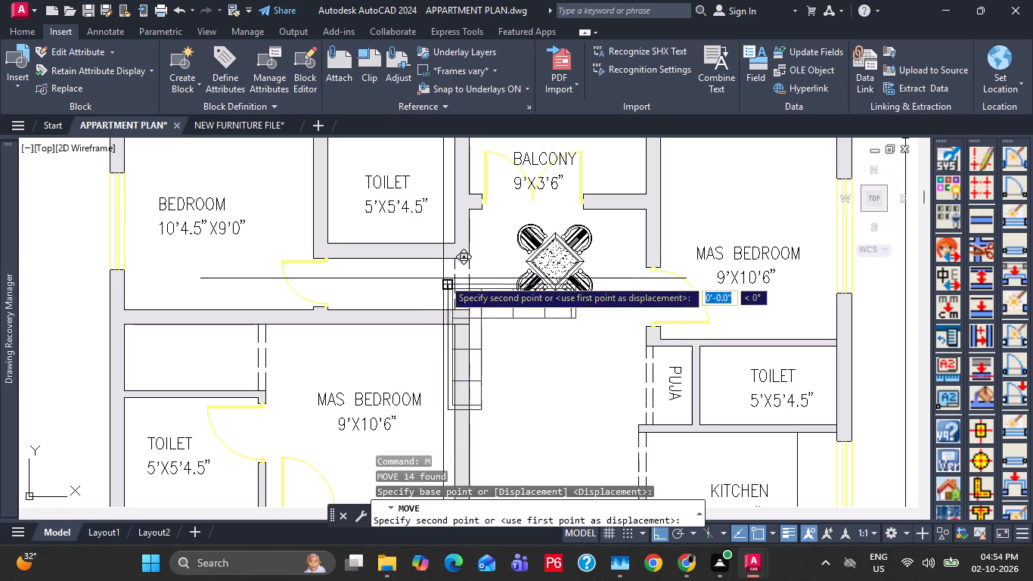
pyautogui.click(473, 325)
pyautogui.click(485, 335)
pyautogui.scroll(2, 476, 332)
pyautogui.moveTo(489, 327); pyautogui.dragTo(507, 346, button='middle')
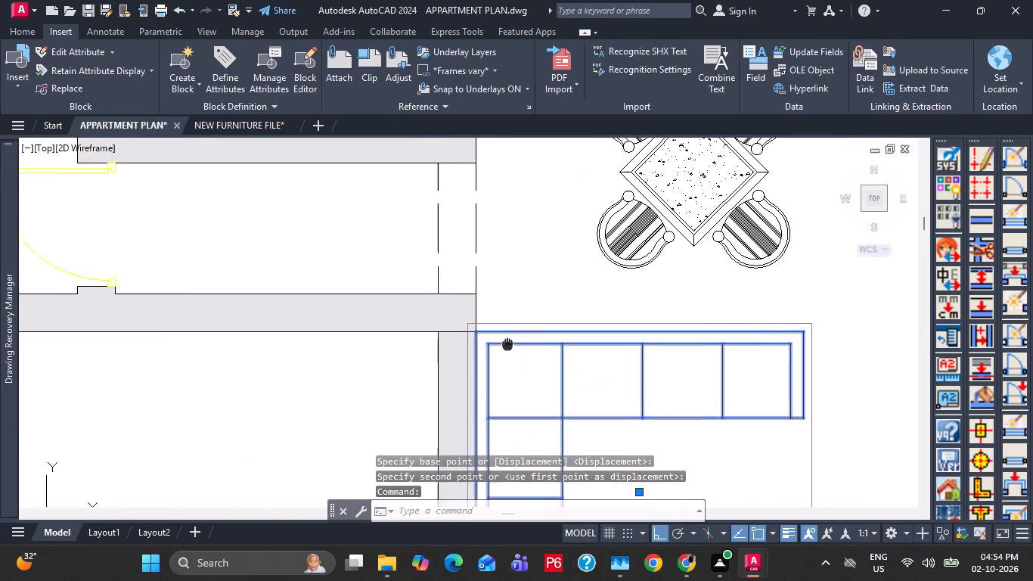
pyautogui.moveTo(507, 346); pyautogui.dragTo(507, 346, button='middle')
pyautogui.press('m')
pyautogui.press('space')
pyautogui.click(474, 334)
pyautogui.click(473, 323)
pyautogui.press('Escape')
# Following the reference image, draw a circular coffee table of about 11.7" radius in front of the L-shaped sofa.
pyautogui.scroll(-5, 524, 321)
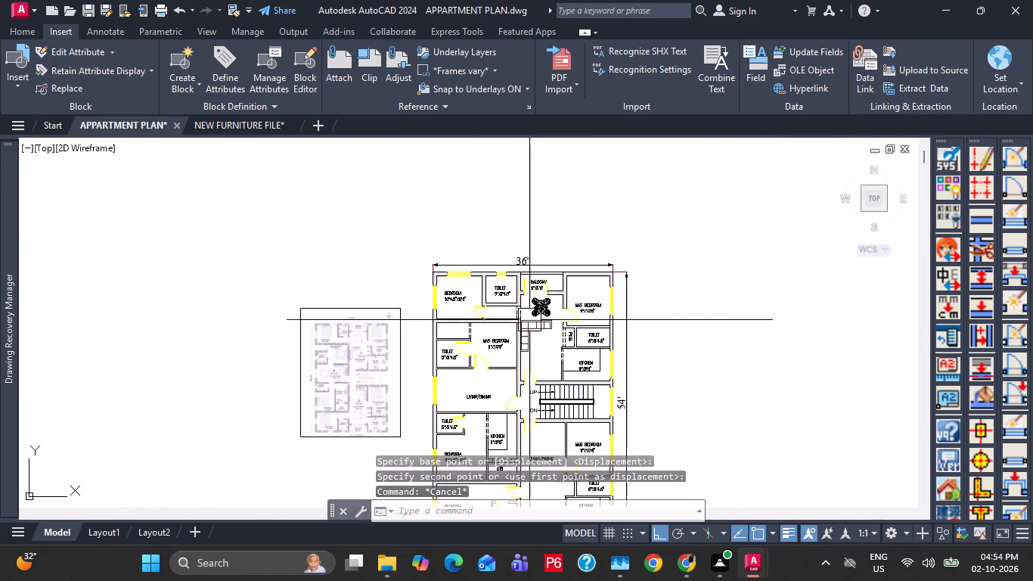
pyautogui.scroll(3, 374, 355)
pyautogui.press('Escape')
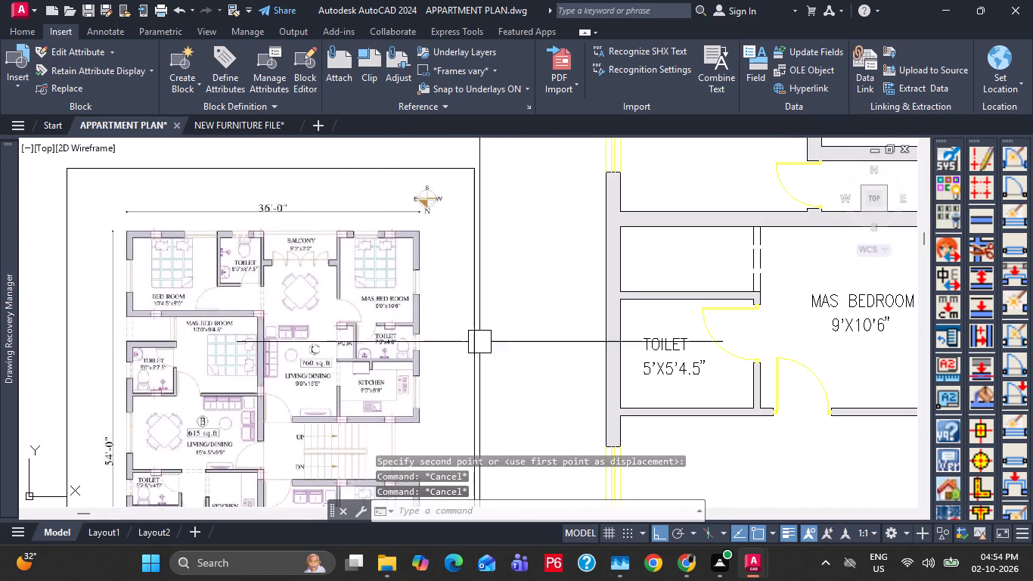
pyautogui.press('Escape')
pyautogui.moveTo(656, 350); pyautogui.dragTo(423, 322, button='middle')
pyautogui.moveTo(573, 335); pyautogui.dragTo(374, 449, button='middle')
pyautogui.moveTo(682, 297); pyautogui.dragTo(661, 270, button='middle')
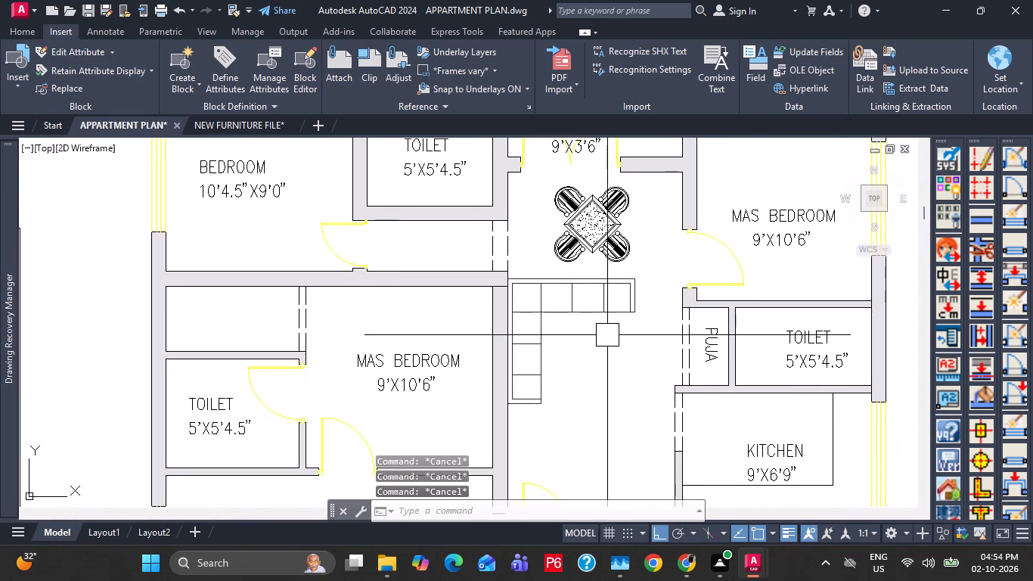
pyautogui.press('c')
pyautogui.press('space')
pyautogui.click(573, 361)
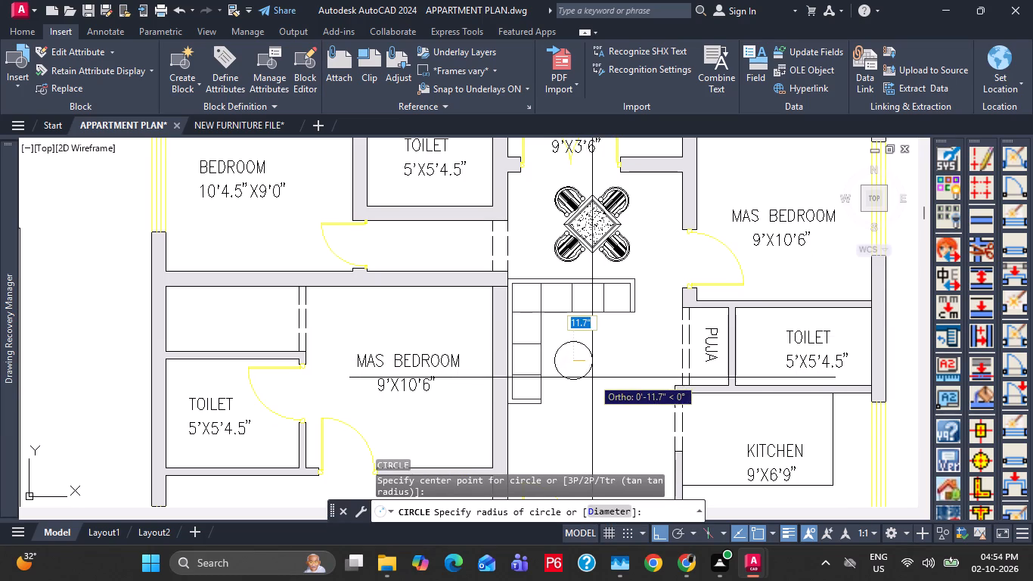
pyautogui.click(592, 377)
pyautogui.press('Escape')
pyautogui.press('Escape')
pyautogui.scroll(1, 585, 367)
# Save the apartment plan drawing.
pyautogui.hotkey('ctrl', 's')
pyautogui.hotkey('ctrl', 's')
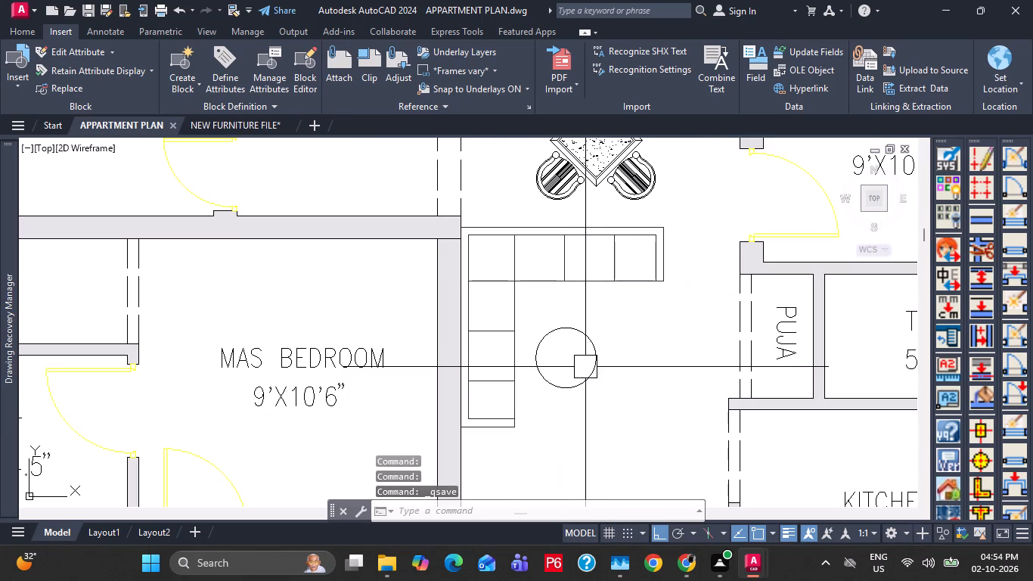
pyautogui.press('Escape')
pyautogui.press('Escape')
pyautogui.press('Escape')
pyautogui.press('Escape')
pyautogui.click(21, 35)
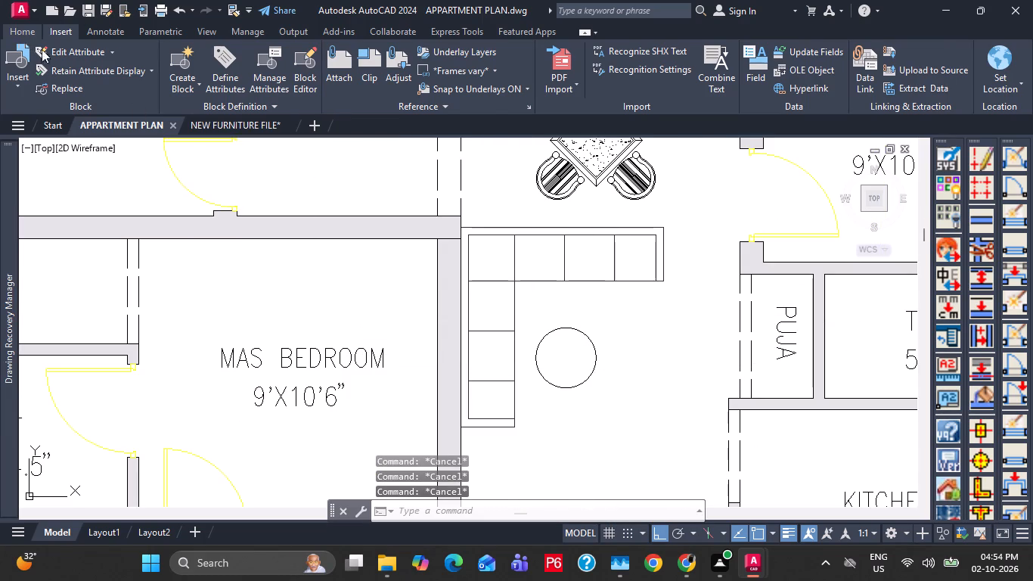
pyautogui.press('Escape')
pyautogui.press('Escape')
pyautogui.hotkey('ctrl', 's')
# Copy the LIVING/DINING label from the middle-left flat up toward the sofa's living area.
pyautogui.scroll(-2, 615, 346)
pyautogui.moveTo(572, 368); pyautogui.dragTo(602, 340, button='middle')
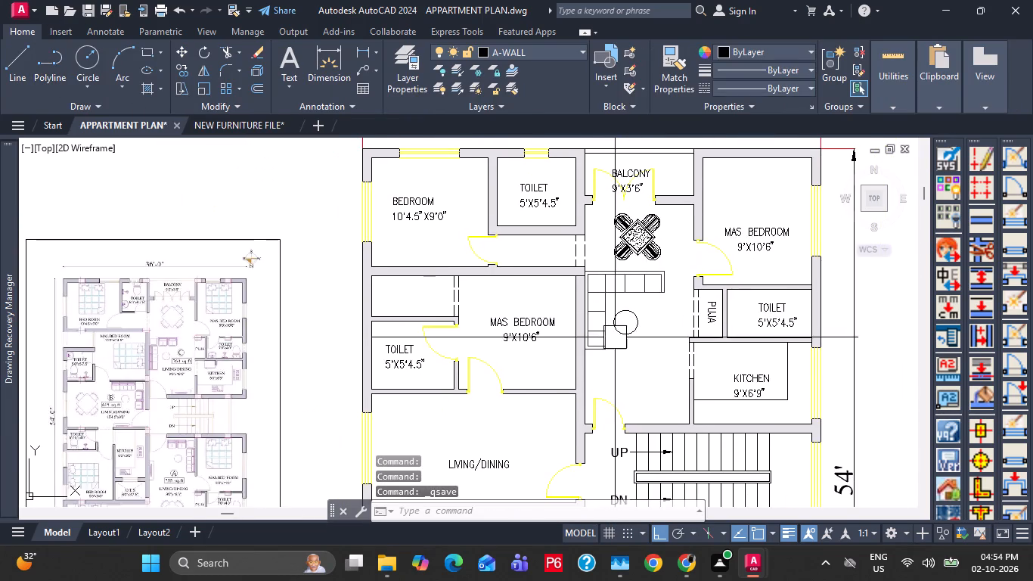
pyautogui.moveTo(662, 360); pyautogui.dragTo(633, 270, button='middle')
pyautogui.moveTo(495, 367); pyautogui.dragTo(561, 387, button='middle')
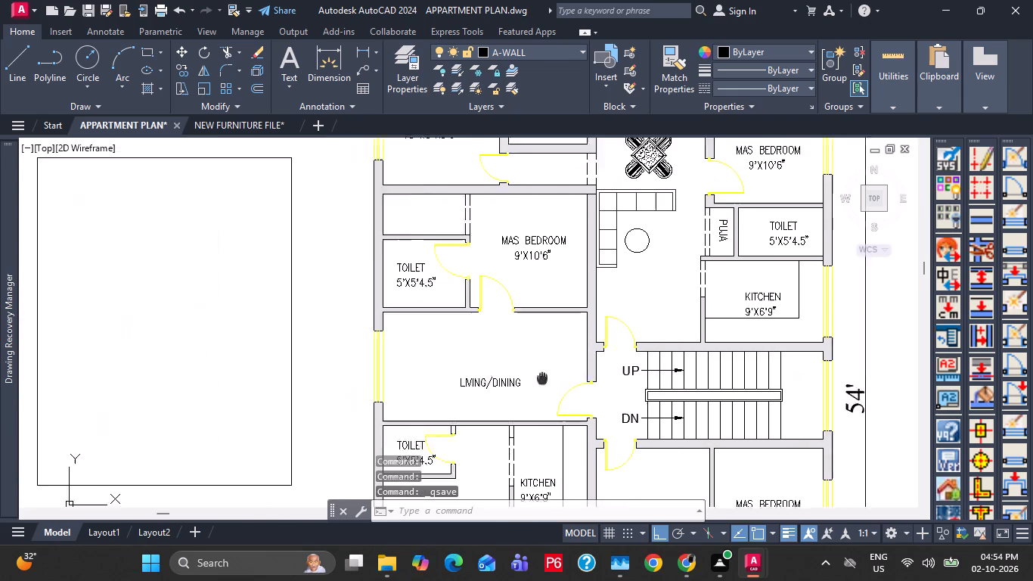
pyautogui.moveTo(561, 387); pyautogui.dragTo(592, 418, button='middle')
pyautogui.scroll(3, 211, 337)
pyautogui.scroll(-3, 364, 300)
pyautogui.moveTo(567, 399); pyautogui.dragTo(420, 354, button='middle')
pyautogui.moveTo(538, 334); pyautogui.dragTo(504, 366, button='middle')
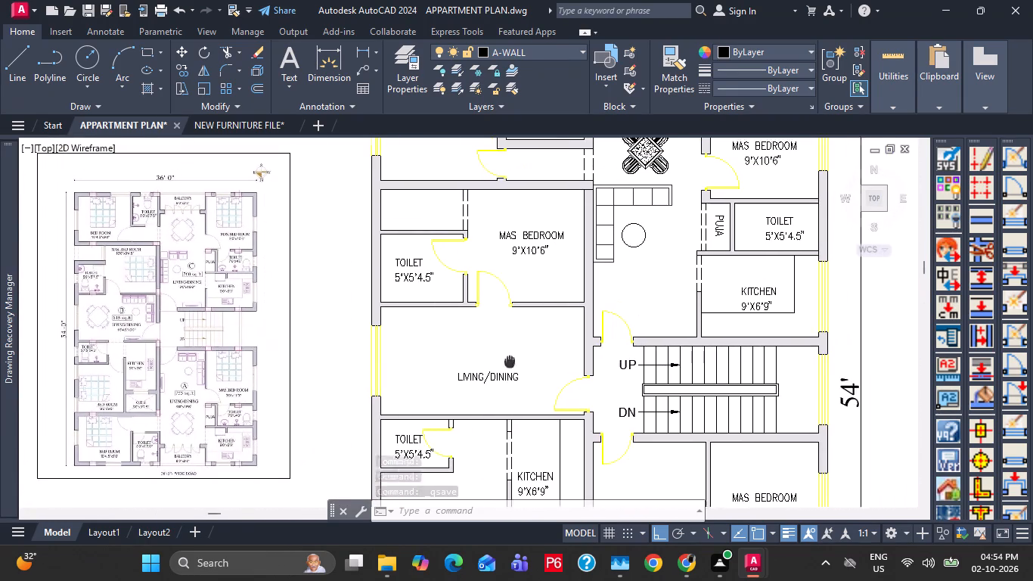
pyautogui.moveTo(504, 366); pyautogui.dragTo(501, 368, button='middle')
pyautogui.click(469, 412)
pyautogui.click(447, 377)
pyautogui.write('CO')
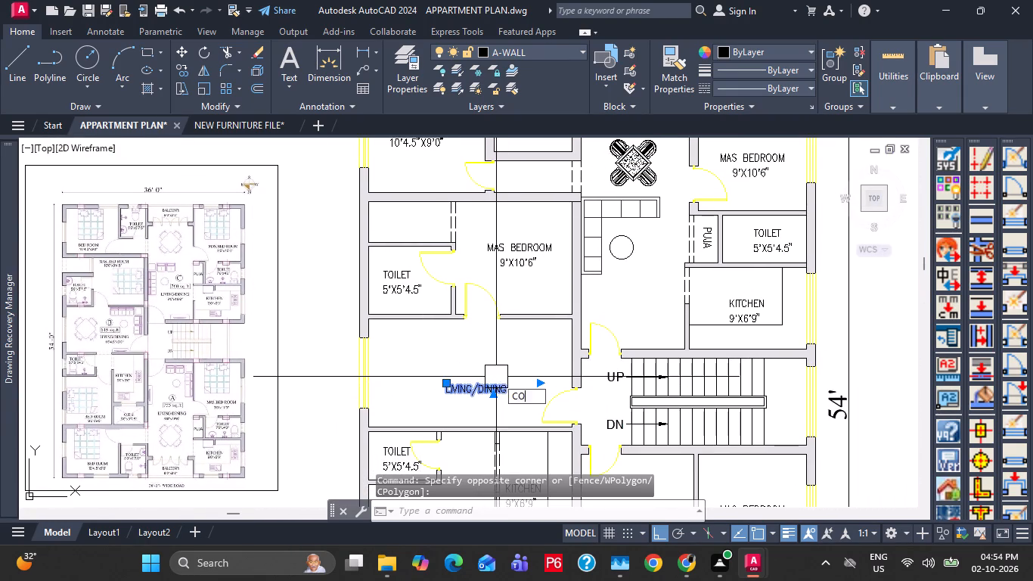
pyautogui.press('space')
pyautogui.click(496, 377)
pyautogui.click(585, 294)
pyautogui.press('Escape')
# Move the copied LIVING/DINING label into the living area below the round table, beside the kitchen, and save the drawing.
pyautogui.click(585, 308)
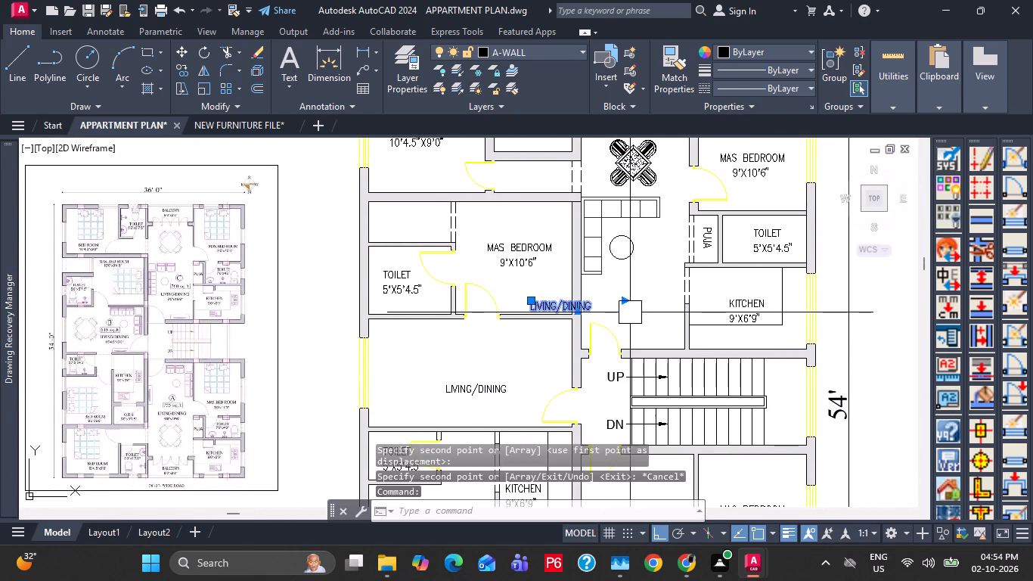
pyautogui.press('m')
pyautogui.press('space')
pyautogui.moveTo(619, 326); pyautogui.dragTo(627, 326)
pyautogui.click(678, 325)
pyautogui.press('Escape')
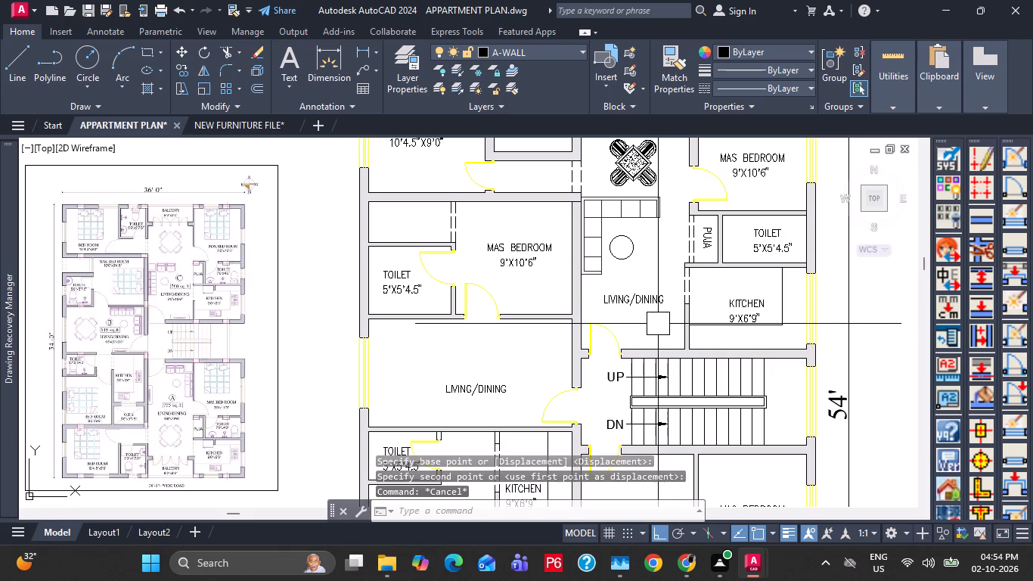
pyautogui.hotkey('ctrl', 's')
# Copy the four-chair dining set from below the balcony to the window side of the middle-left living/dining room.
pyautogui.scroll(1, 95, 340)
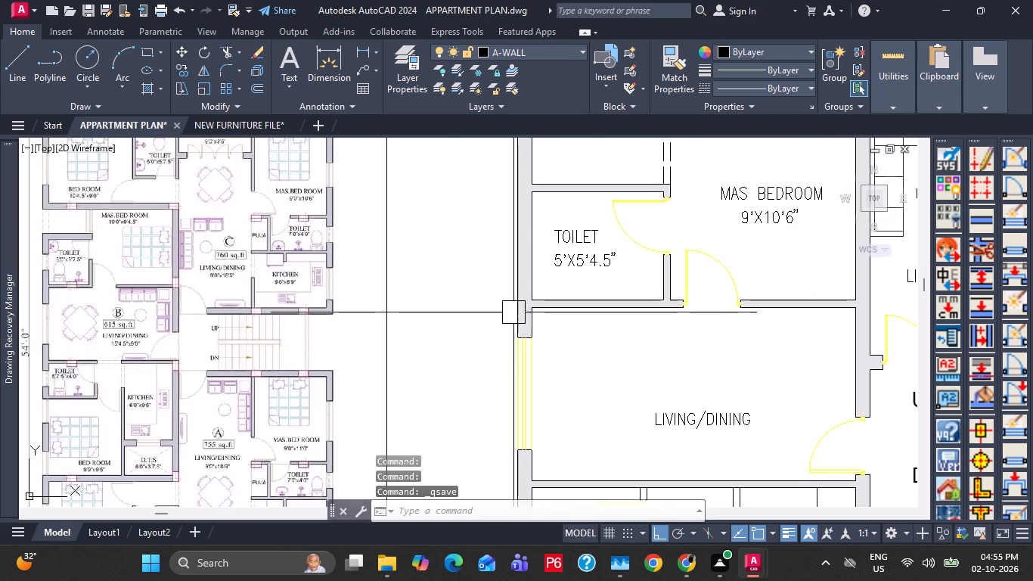
pyautogui.moveTo(484, 326); pyautogui.dragTo(437, 351, button='middle')
pyautogui.scroll(1, 660, 250)
pyautogui.scroll(-3, 662, 250)
pyautogui.moveTo(703, 244); pyautogui.dragTo(672, 364, button='middle')
pyautogui.scroll(3, 713, 290)
pyautogui.click(737, 382)
pyautogui.write('CO')
pyautogui.press('space')
pyautogui.click(760, 384)
pyautogui.scroll(-3, 750, 389)
pyautogui.moveTo(715, 419); pyautogui.dragTo(716, 267, button='middle')
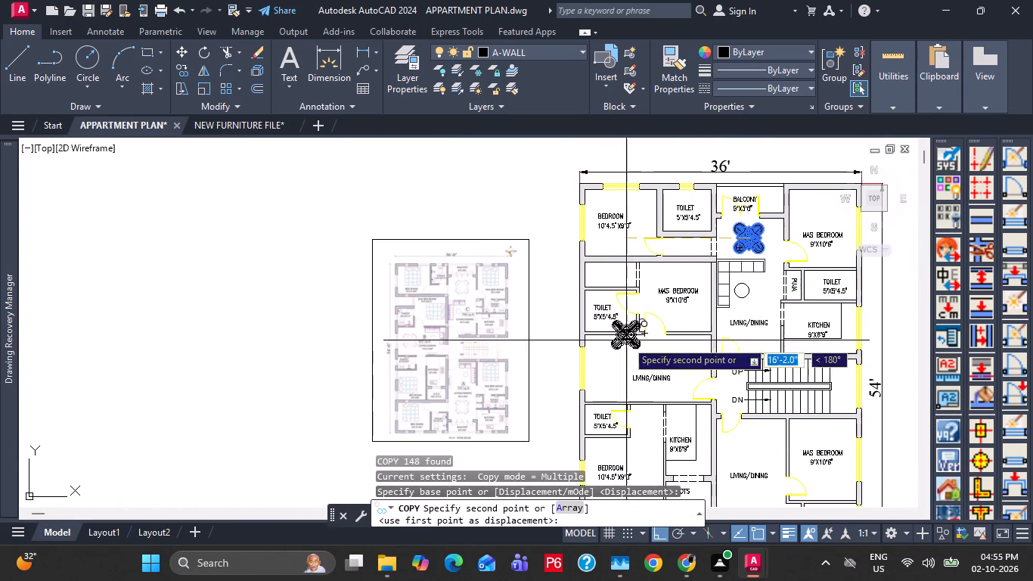
pyautogui.click(588, 366)
pyautogui.press('Escape')
pyautogui.scroll(2, 594, 369)
pyautogui.press('Escape')
# Move the copied dining set off the window into the middle-left living/dining room and save the drawing.
pyautogui.click(594, 379)
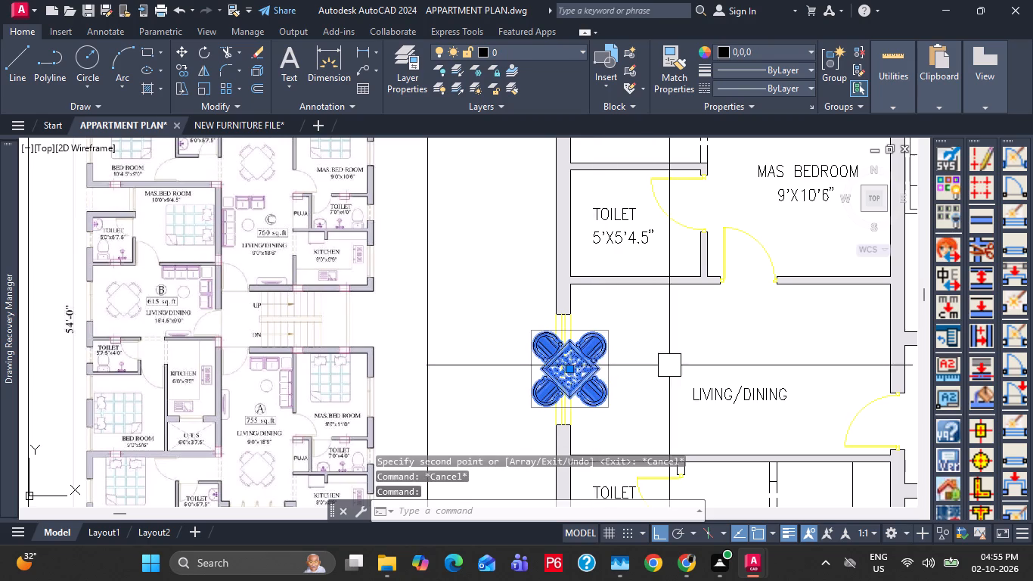
pyautogui.press('m')
pyautogui.press('space')
pyautogui.click(636, 359)
pyautogui.click(703, 353)
pyautogui.press('Escape')
pyautogui.press('Escape')
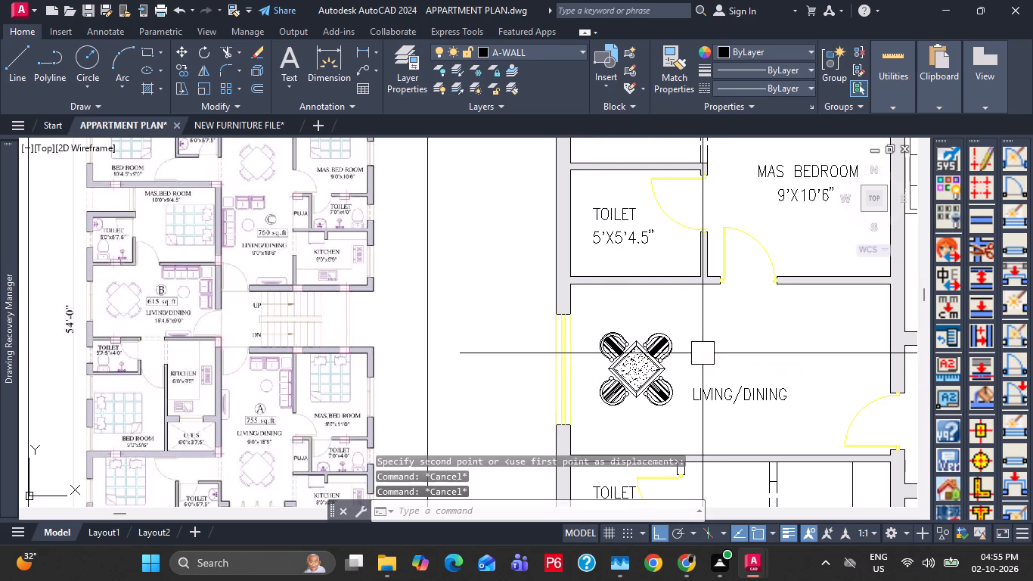
pyautogui.hotkey('ctrl', 's')
# Check the living room furniture layout in the reference image and save the drawing.
pyautogui.scroll(2, 139, 428)
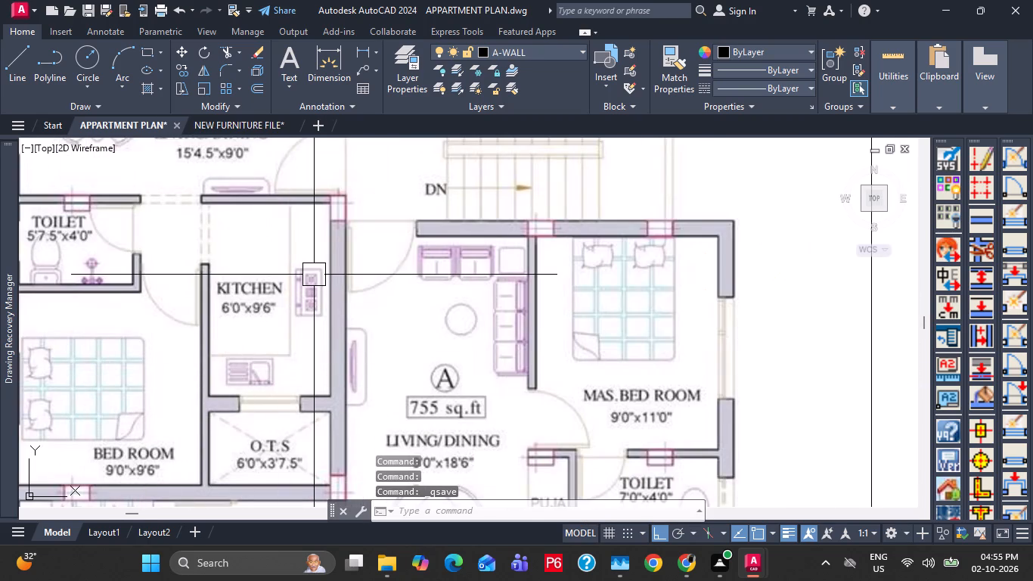
pyautogui.press('Escape')
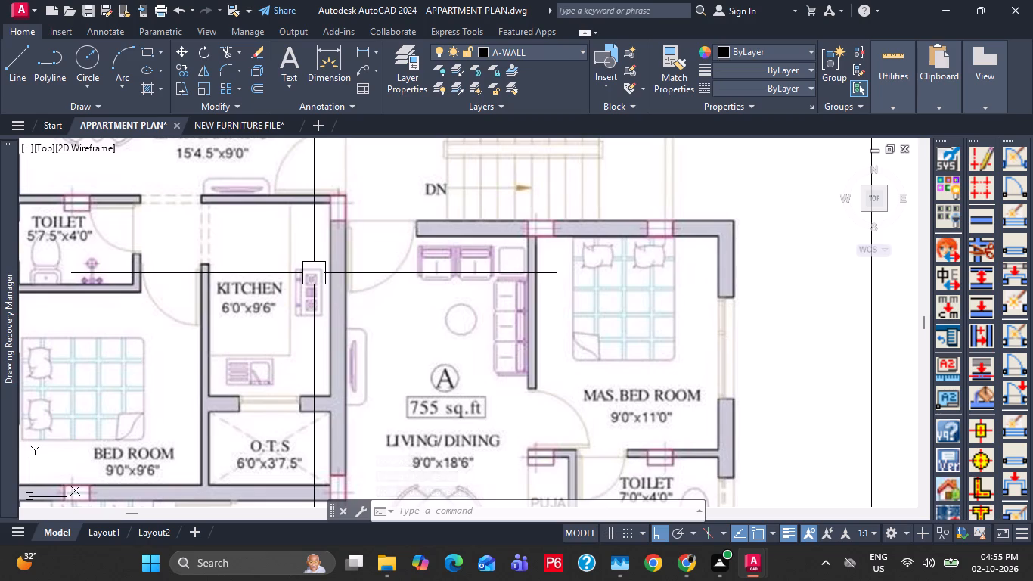
pyautogui.press('Escape')
pyautogui.press('Escape')
pyautogui.hotkey('ctrl', 's')
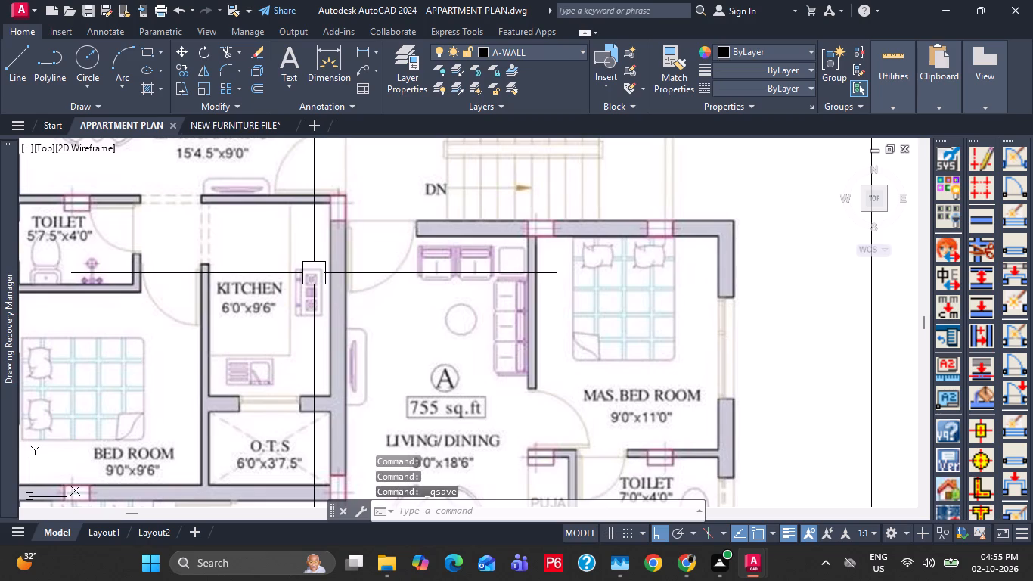
# Copy the L-shaped sofa from the living area below the balcony into the adjacent master bedroom area.
pyautogui.scroll(-1, 315, 318)
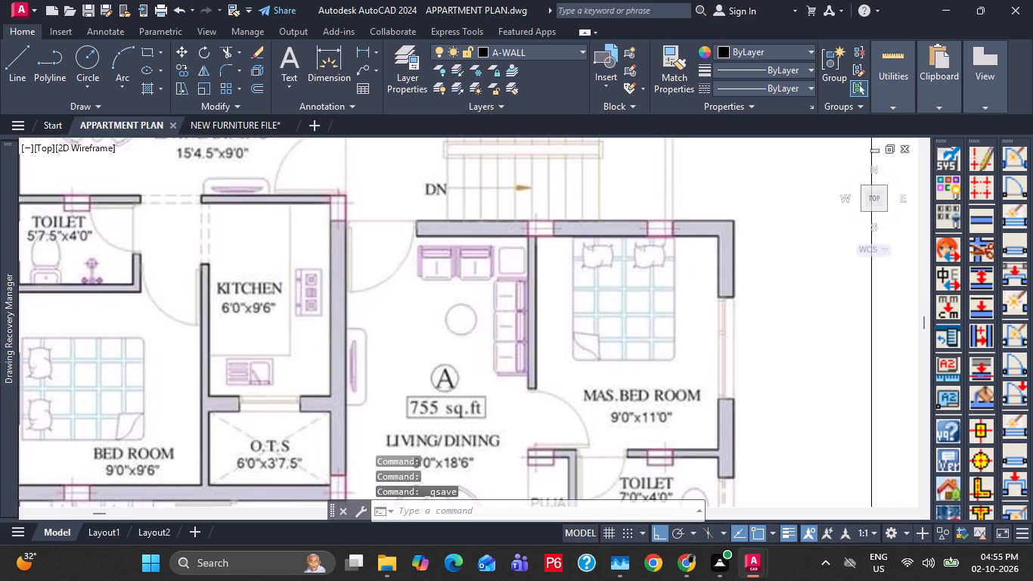
pyautogui.press('Escape')
pyautogui.press('Escape')
pyautogui.press('Escape')
pyautogui.scroll(-2, 314, 318)
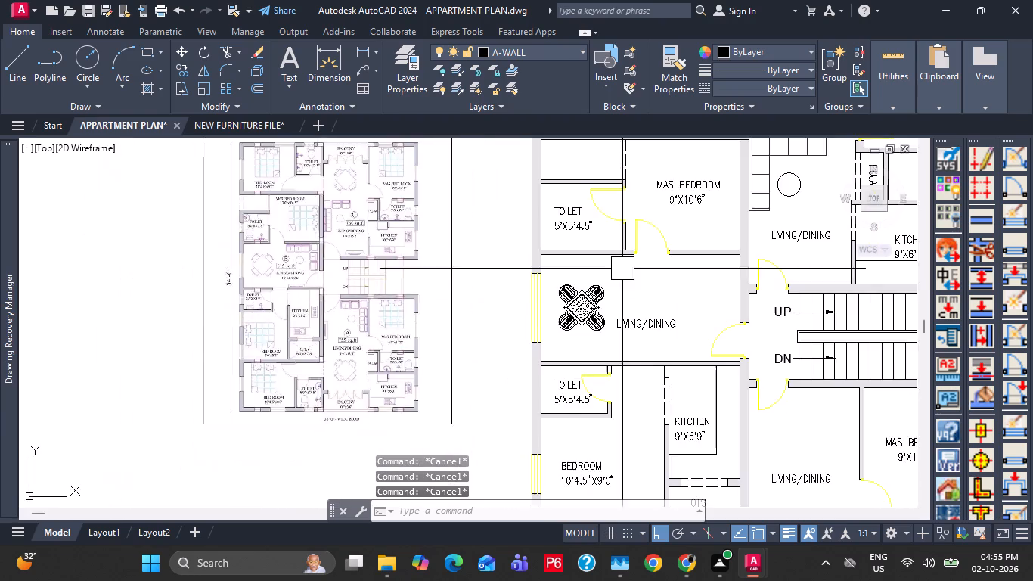
pyautogui.moveTo(634, 272); pyautogui.dragTo(502, 390, button='middle')
pyautogui.click(653, 273)
pyautogui.press('c')
pyautogui.write('O')
pyautogui.press('space')
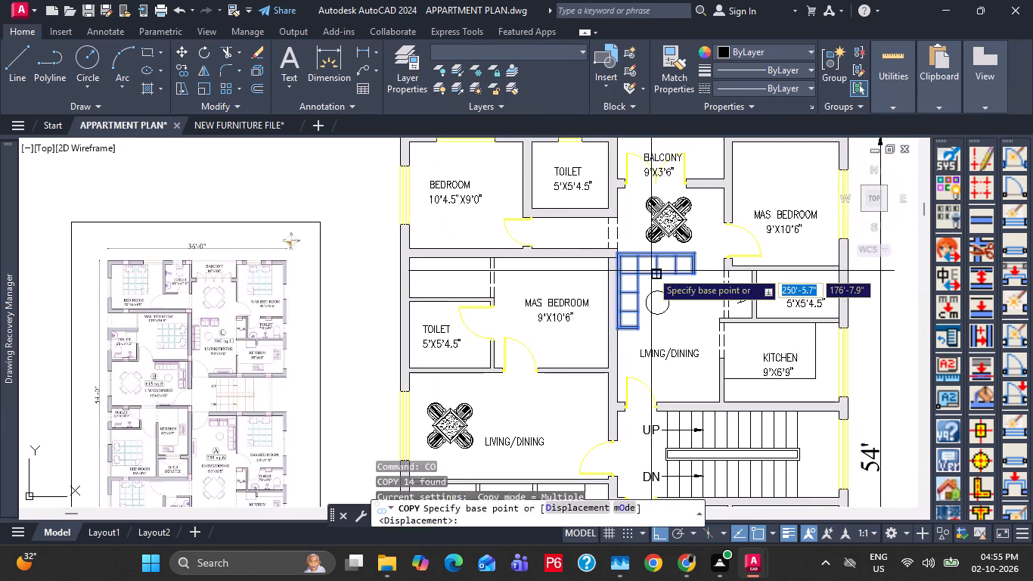
pyautogui.click(651, 271)
pyautogui.click(557, 299)
pyautogui.press('Escape')
# Rotate the copied L-shaped sofa 270 degrees.
pyautogui.click(546, 281)
pyautogui.write('RO')
pyautogui.press('space')
pyautogui.click(546, 281)
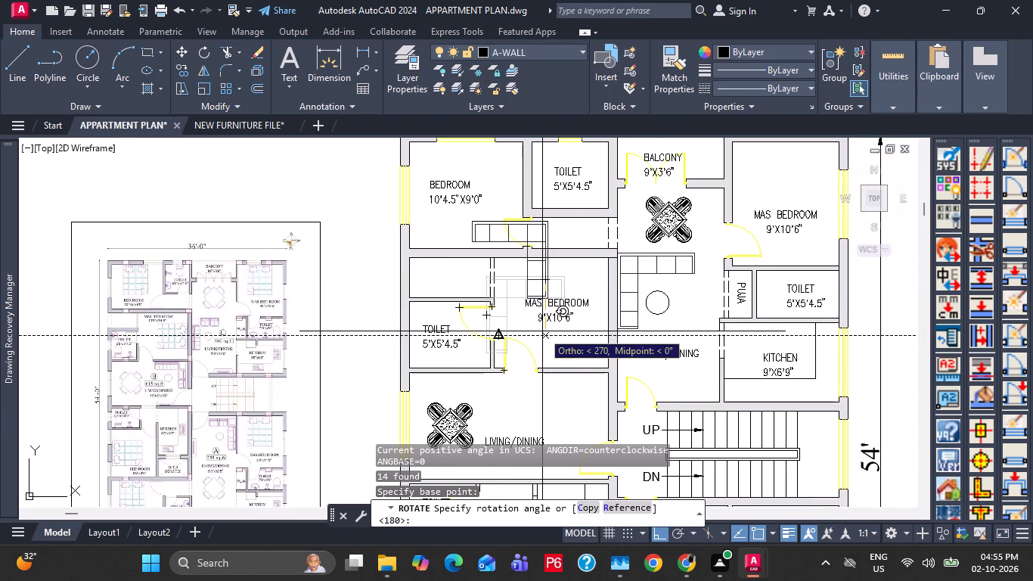
pyautogui.click(586, 342)
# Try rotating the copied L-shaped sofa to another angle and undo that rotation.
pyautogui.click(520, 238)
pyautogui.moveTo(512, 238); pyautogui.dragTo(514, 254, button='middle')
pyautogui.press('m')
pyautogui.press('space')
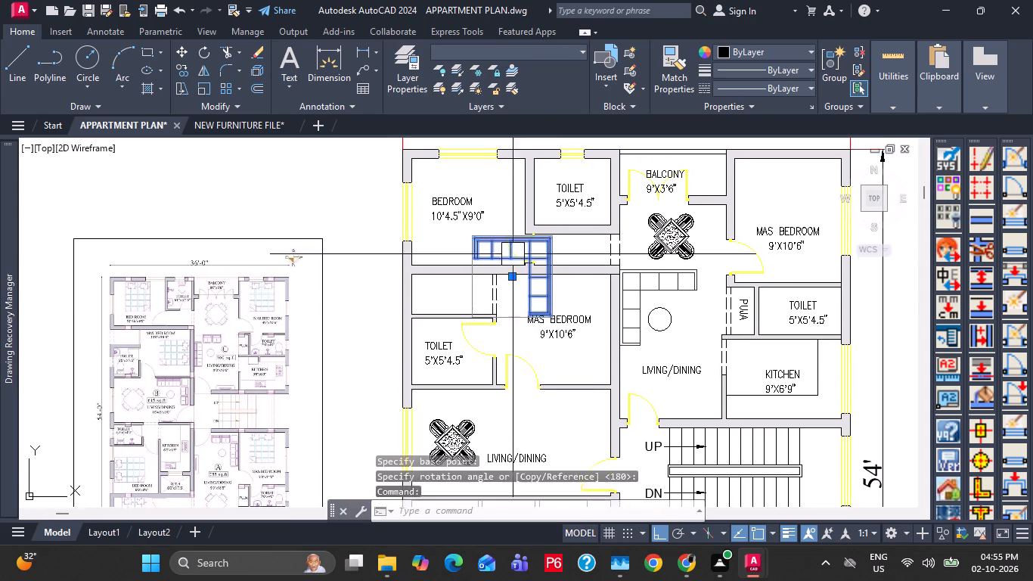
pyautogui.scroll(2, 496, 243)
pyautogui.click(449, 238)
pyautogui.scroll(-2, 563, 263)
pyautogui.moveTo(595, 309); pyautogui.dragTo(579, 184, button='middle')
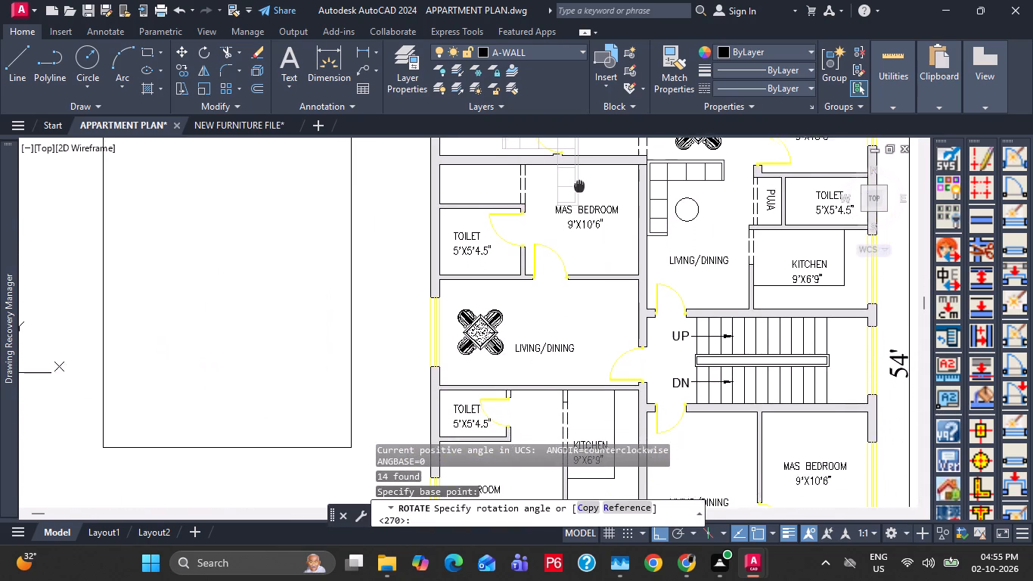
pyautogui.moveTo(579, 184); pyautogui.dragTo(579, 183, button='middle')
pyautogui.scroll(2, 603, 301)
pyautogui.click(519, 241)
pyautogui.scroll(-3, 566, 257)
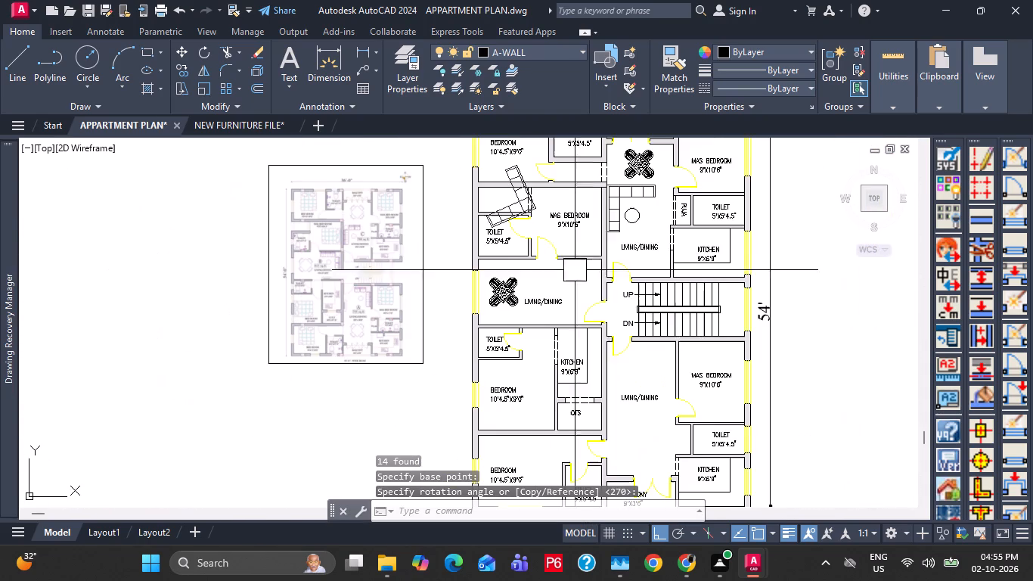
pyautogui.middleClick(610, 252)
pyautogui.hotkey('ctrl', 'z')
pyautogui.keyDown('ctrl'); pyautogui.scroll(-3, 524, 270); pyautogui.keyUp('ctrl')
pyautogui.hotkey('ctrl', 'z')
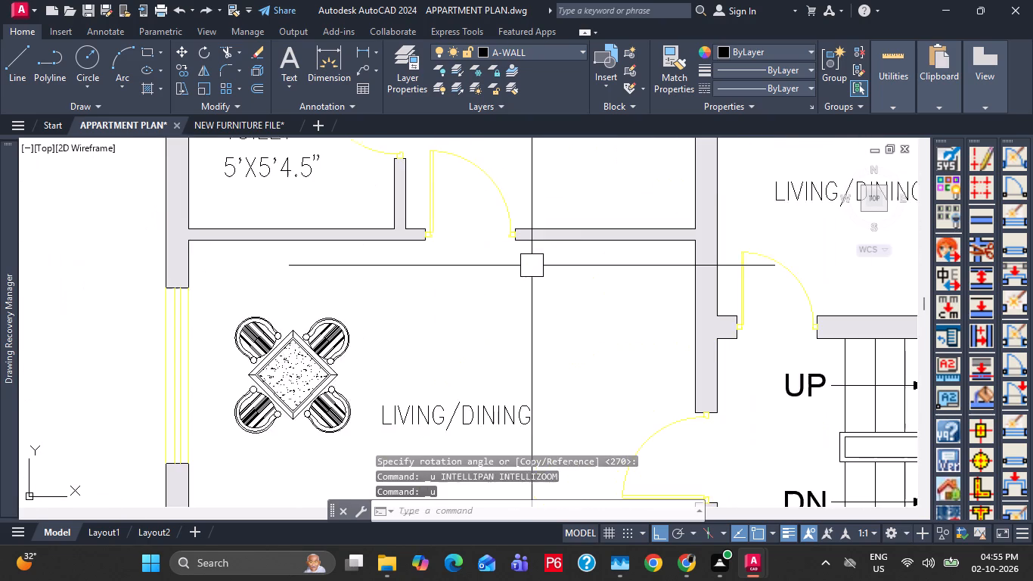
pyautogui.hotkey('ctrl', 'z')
# Move the L-shaped sofa from the master bedroom area into the middle-left living/dining room, against its upper wall.
pyautogui.click(493, 238)
pyautogui.write('M')
pyautogui.press('space')
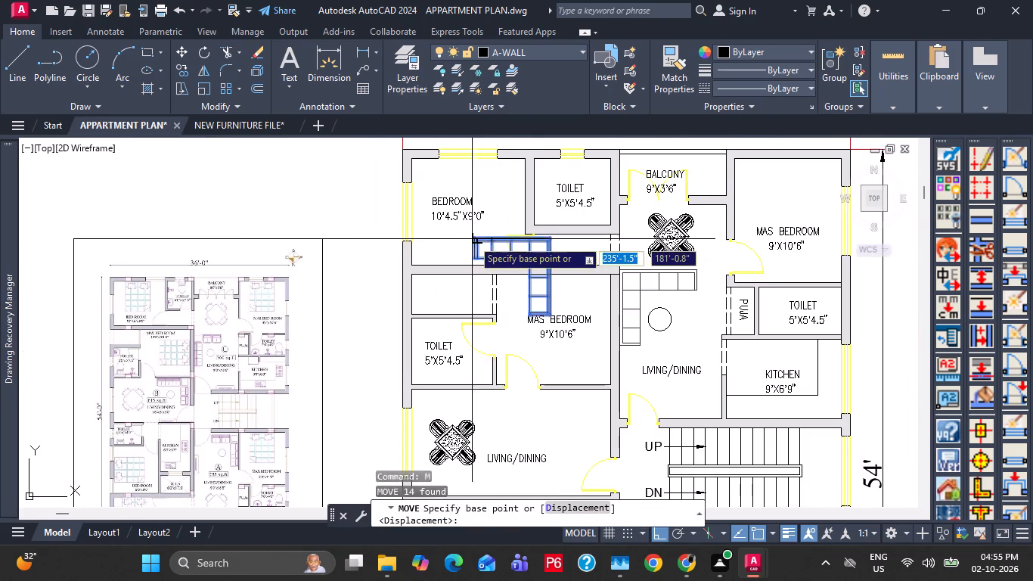
pyautogui.scroll(2, 472, 239)
pyautogui.click(471, 239)
pyautogui.scroll(-2, 616, 310)
pyautogui.moveTo(651, 373); pyautogui.dragTo(586, 262, button='middle')
pyautogui.scroll(2, 593, 319)
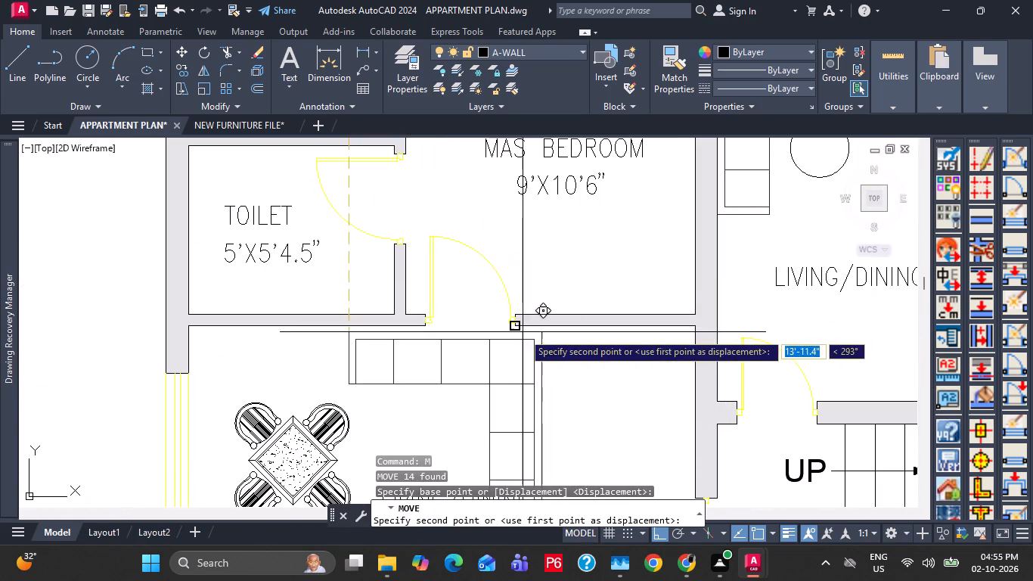
pyautogui.click(519, 330)
pyautogui.press('Escape')
pyautogui.press('Escape')
# Move the sofa's outer corner onto the inner corner where the living/dining room's upper and stair-side walls meet.
pyautogui.click(650, 370)
pyautogui.press('m')
pyautogui.press('space')
pyautogui.scroll(2, 709, 331)
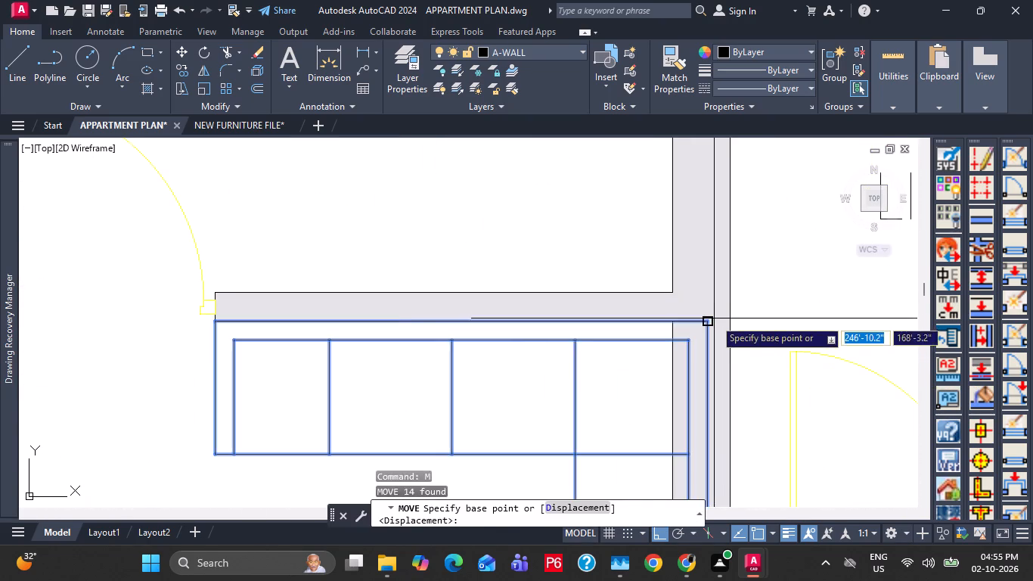
pyautogui.click(714, 319)
pyautogui.click(673, 322)
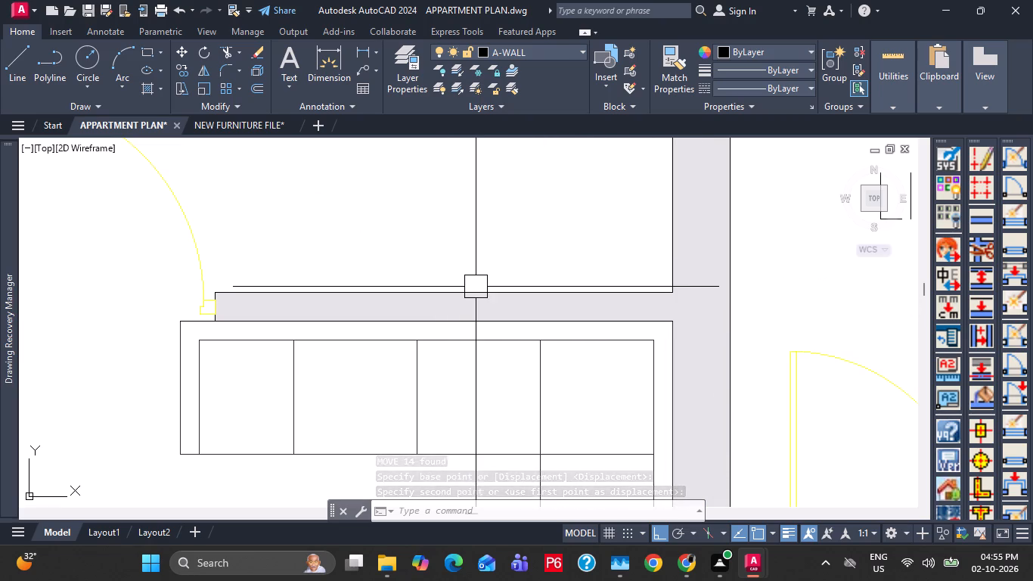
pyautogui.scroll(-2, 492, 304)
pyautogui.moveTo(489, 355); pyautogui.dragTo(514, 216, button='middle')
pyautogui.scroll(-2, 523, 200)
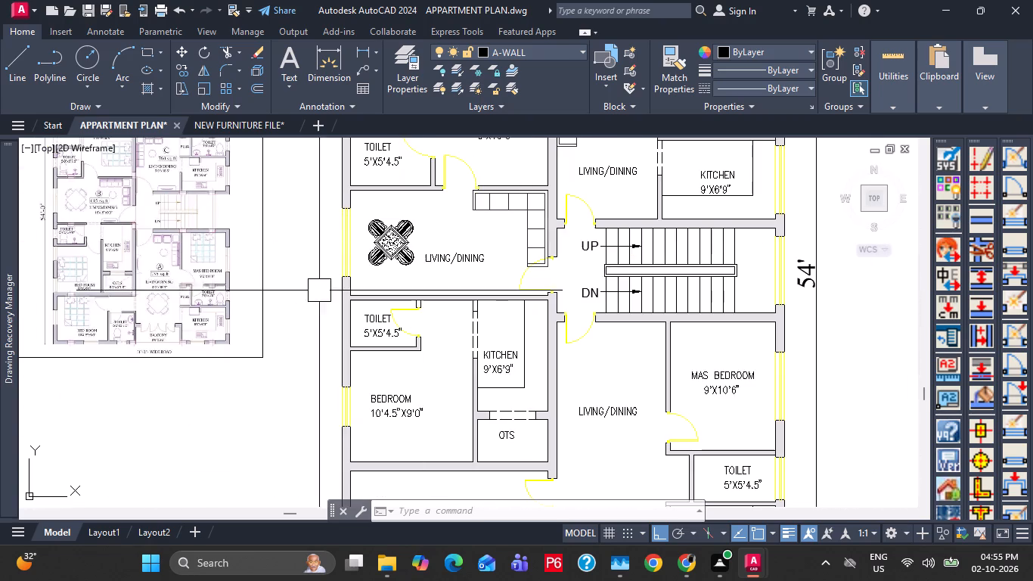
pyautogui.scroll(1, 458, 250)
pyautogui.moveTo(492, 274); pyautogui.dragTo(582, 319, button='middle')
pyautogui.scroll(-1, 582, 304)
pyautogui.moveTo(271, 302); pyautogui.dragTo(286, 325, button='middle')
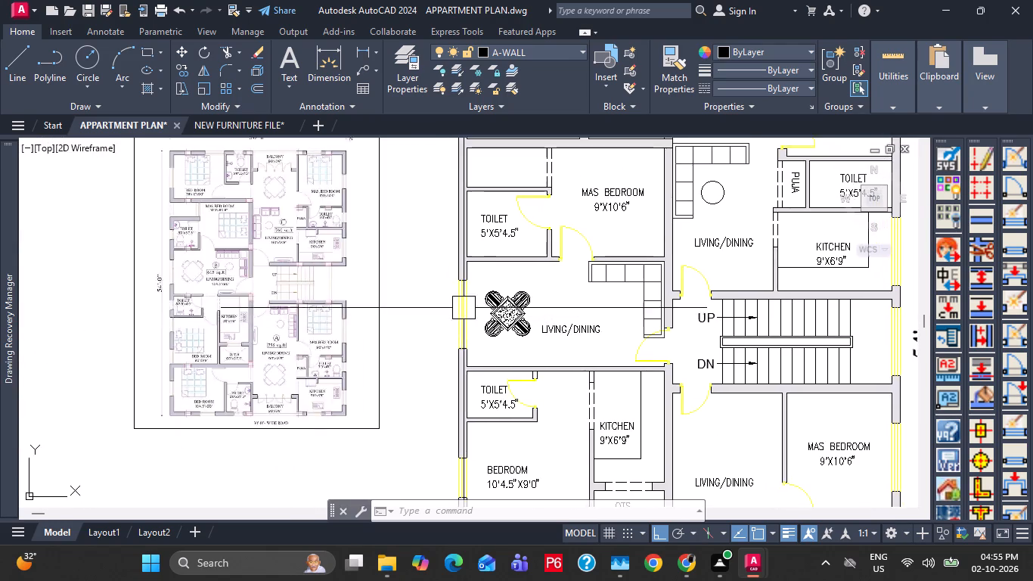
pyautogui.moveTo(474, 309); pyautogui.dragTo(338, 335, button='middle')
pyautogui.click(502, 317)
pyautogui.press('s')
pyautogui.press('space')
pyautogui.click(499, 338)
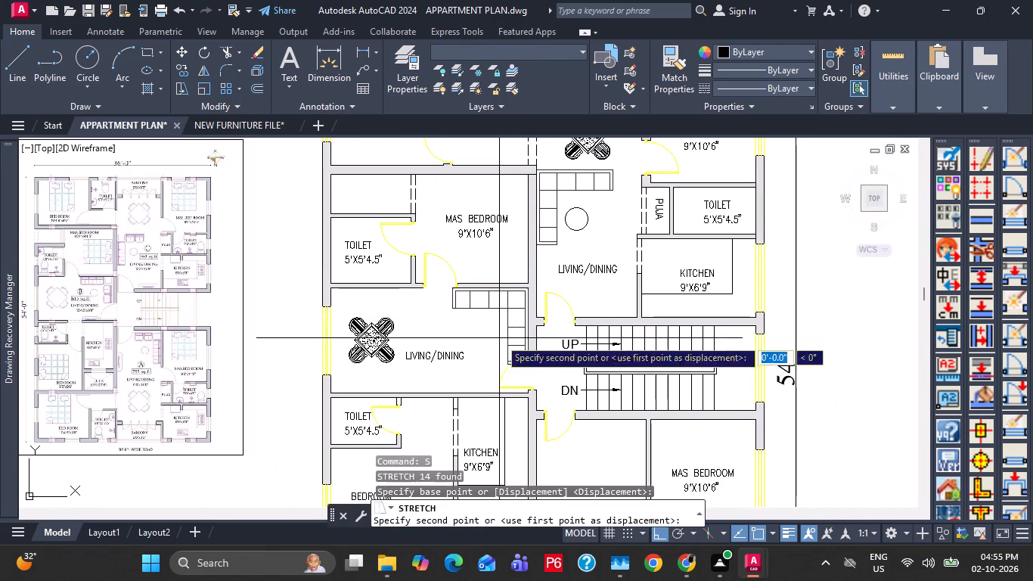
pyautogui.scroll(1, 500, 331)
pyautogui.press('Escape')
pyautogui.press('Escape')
# Scale the L-shaped sofa in the middle-left living/dining room down slightly from a point inside its open angle.
pyautogui.click(504, 284)
pyautogui.write('SC')
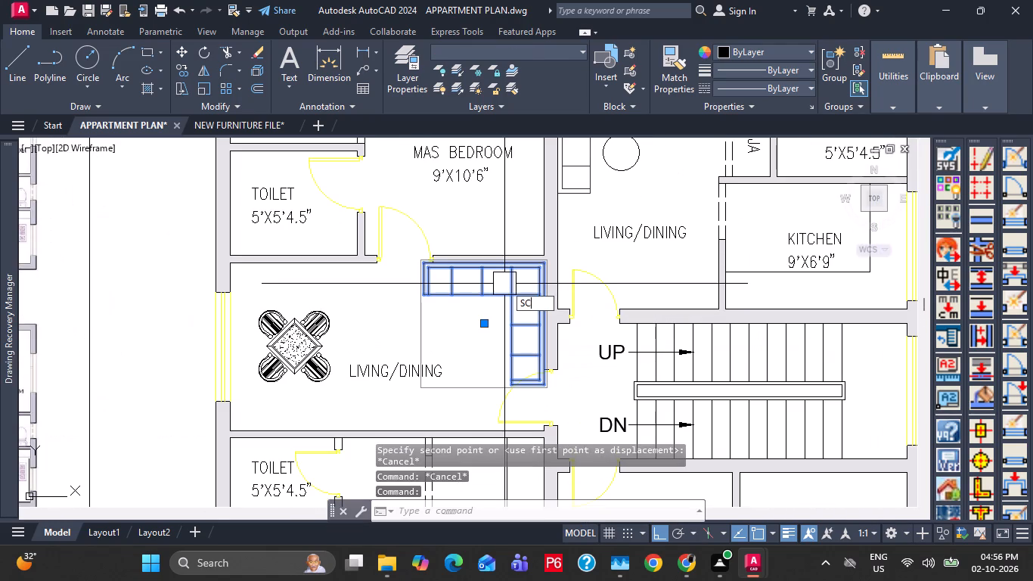
pyautogui.press('space')
pyautogui.click(460, 336)
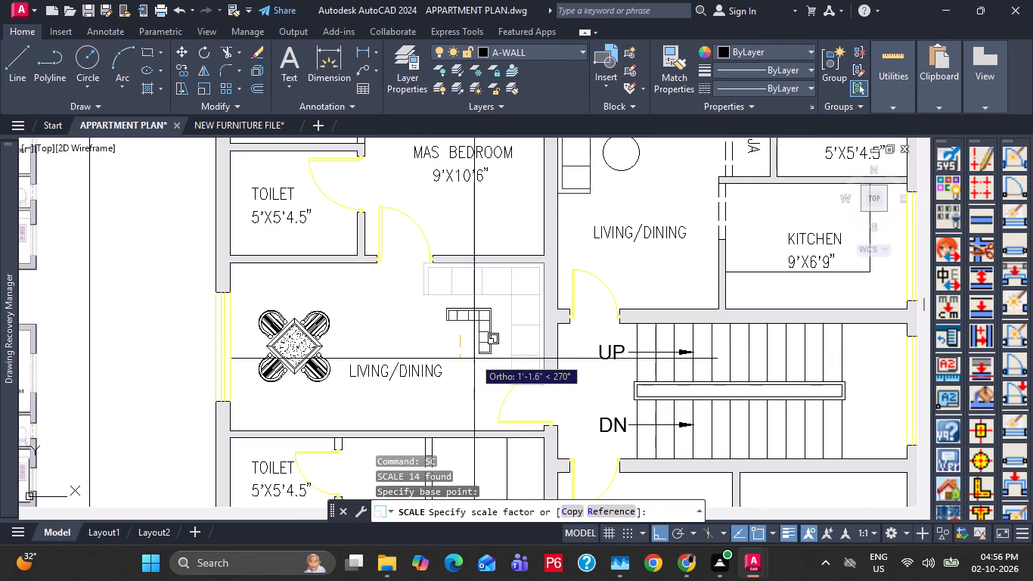
pyautogui.click(478, 382)
# Move the resized sofa back into the upper stair-side corner of the living/dining room and save the drawing.
pyautogui.scroll(1, 501, 280)
pyautogui.click(501, 292)
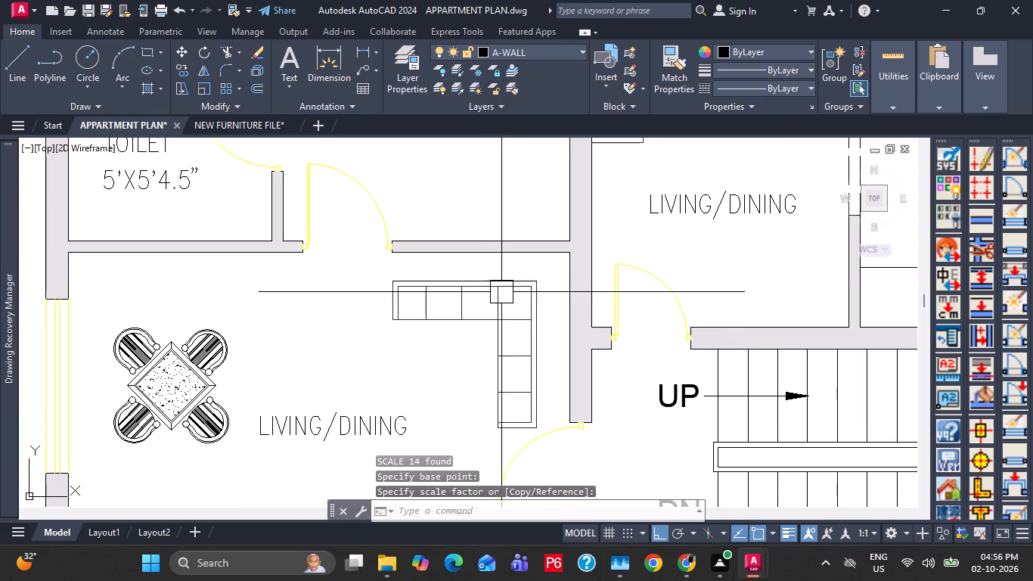
pyautogui.press('m')
pyautogui.press('space')
pyautogui.click(539, 281)
pyautogui.click(568, 255)
pyautogui.press('Escape')
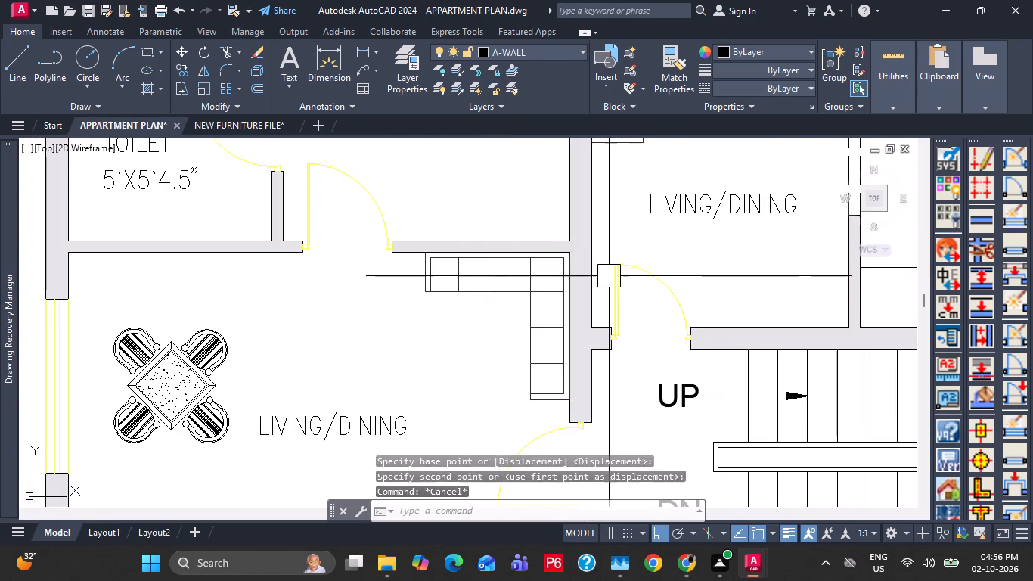
pyautogui.press('Escape')
pyautogui.scroll(-2, 609, 274)
pyautogui.moveTo(415, 325); pyautogui.dragTo(483, 312, button='middle')
pyautogui.scroll(2, 217, 335)
pyautogui.scroll(-1, 266, 287)
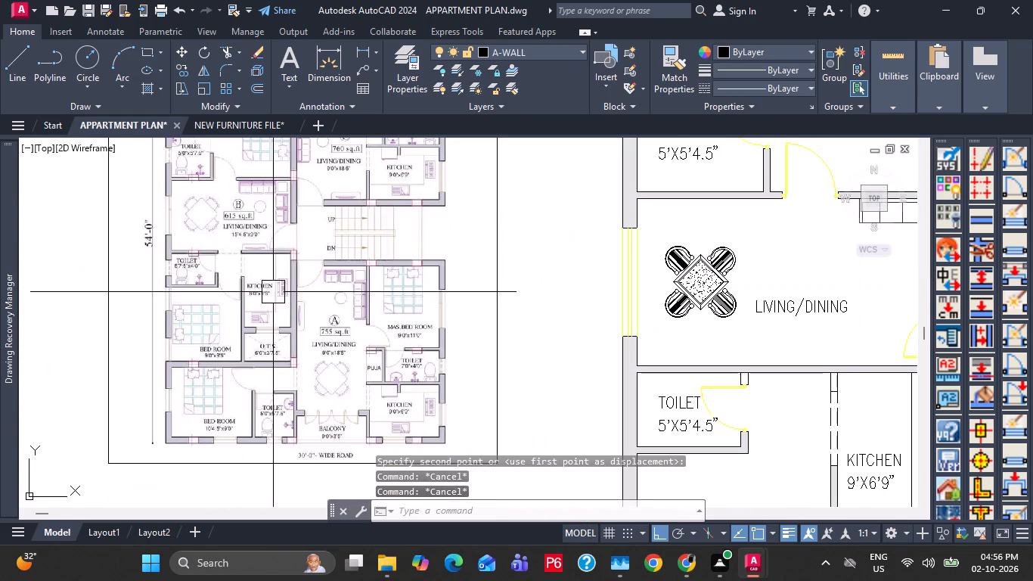
pyautogui.hotkey('ctrl', 's')
# Copy the four-chair dining set beside the upper balcony straight down into the lower living/dining room, next to its balcony.
pyautogui.scroll(-2, 291, 266)
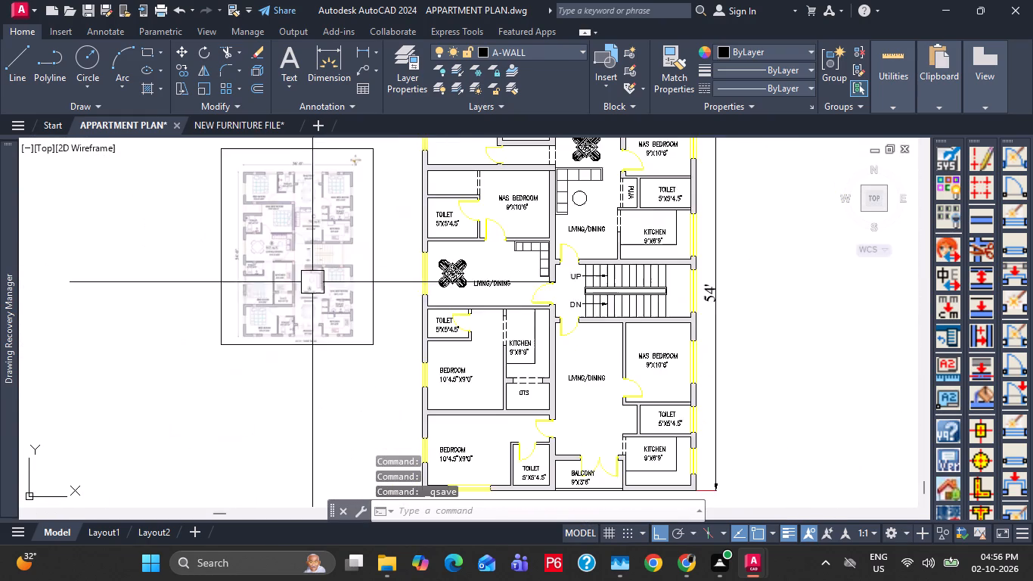
pyautogui.moveTo(596, 315); pyautogui.dragTo(498, 371, button='middle')
pyautogui.click(492, 214)
pyautogui.scroll(2, 492, 208)
pyautogui.press('Escape')
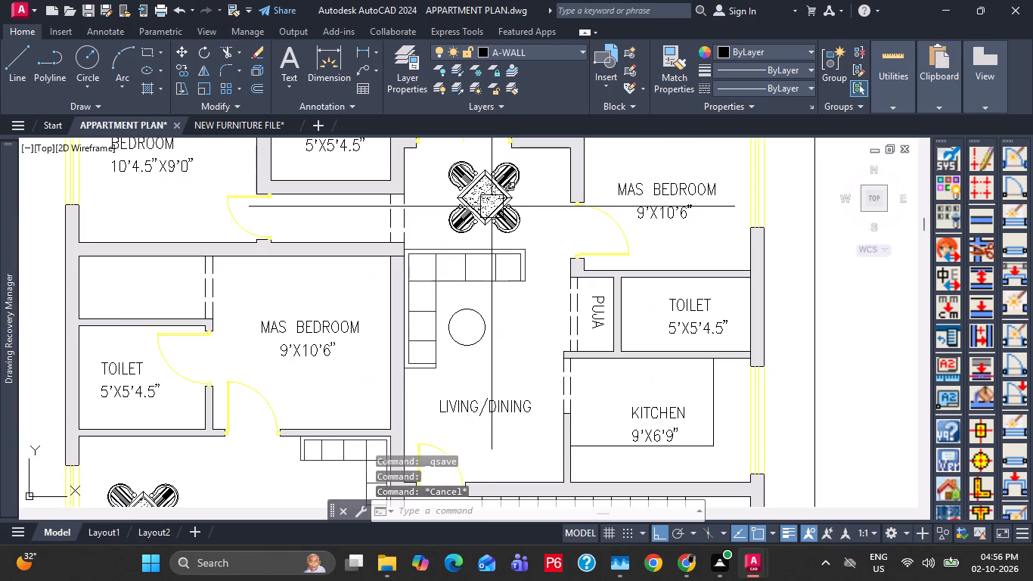
pyautogui.click(492, 207)
pyautogui.press('c')
pyautogui.write('O')
pyautogui.press('space')
pyautogui.click(481, 207)
pyautogui.scroll(-1, 481, 371)
pyautogui.moveTo(490, 397); pyautogui.dragTo(474, 305, button='middle')
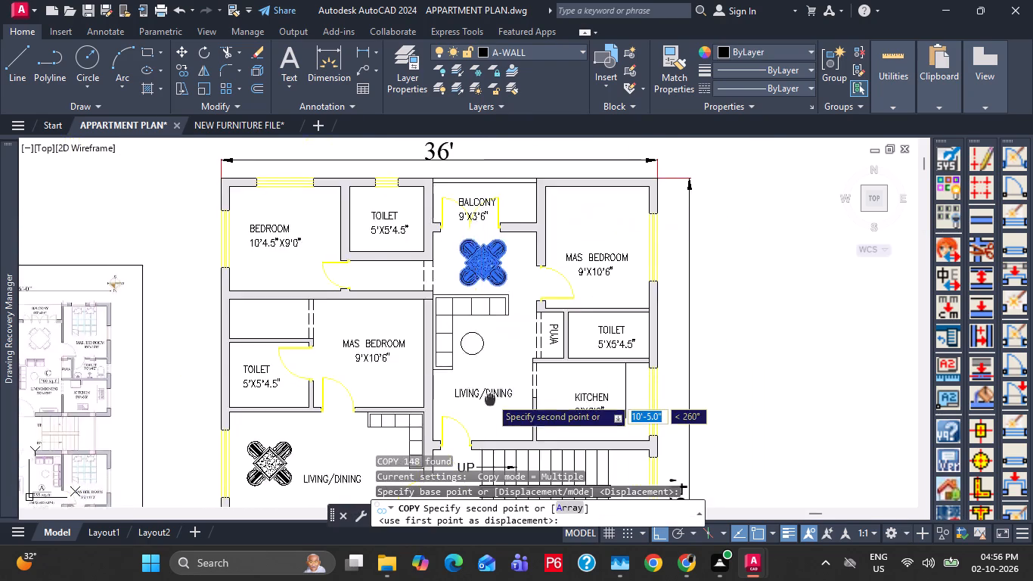
pyautogui.moveTo(474, 305); pyautogui.dragTo(470, 178, button='middle')
pyautogui.moveTo(490, 334); pyautogui.dragTo(461, 197, button='middle')
pyautogui.middleClick(464, 278)
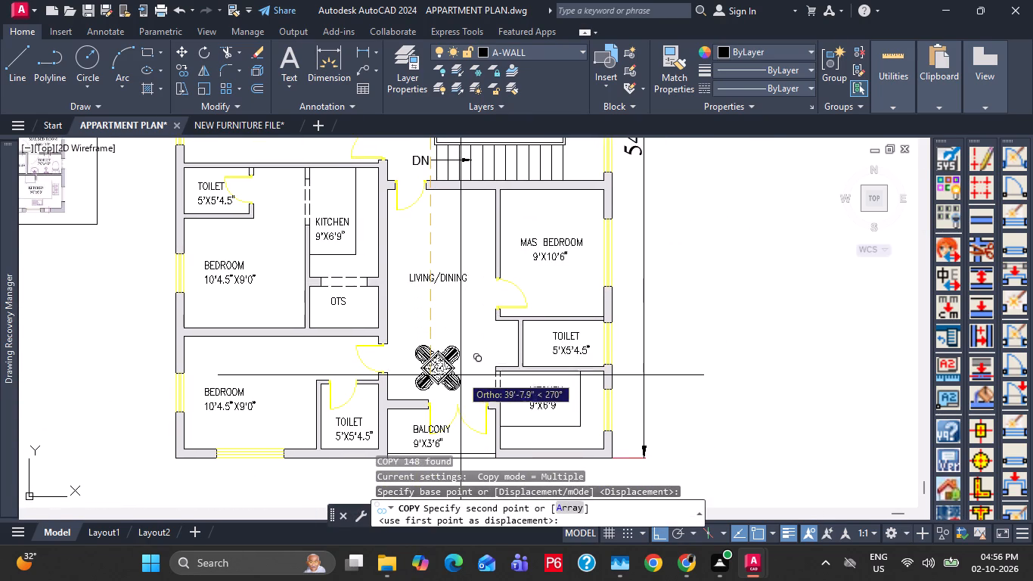
pyautogui.click(458, 368)
pyautogui.press('Escape')
pyautogui.press('Escape')
pyautogui.moveTo(433, 278); pyautogui.dragTo(474, 383, button='middle')
pyautogui.press('Escape')
# Copy the resized L-shaped sofa into the lower living/dining room's corner beside the master bedroom, below the stairs.
pyautogui.moveTo(501, 275); pyautogui.dragTo(516, 412, button='middle')
pyautogui.moveTo(355, 431); pyautogui.dragTo(406, 289, button='middle')
pyautogui.click(465, 172)
pyautogui.press('c')
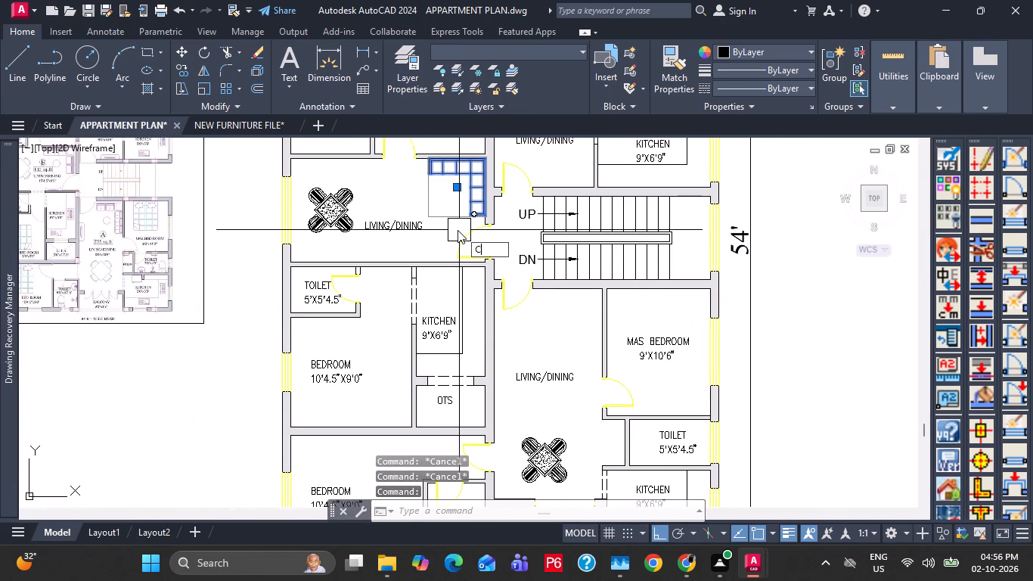
pyautogui.write('O')
pyautogui.press('space')
pyautogui.scroll(1, 473, 213)
pyautogui.moveTo(473, 212); pyautogui.dragTo(474, 283, button='middle')
pyautogui.press('Escape')
pyautogui.scroll(2, 482, 207)
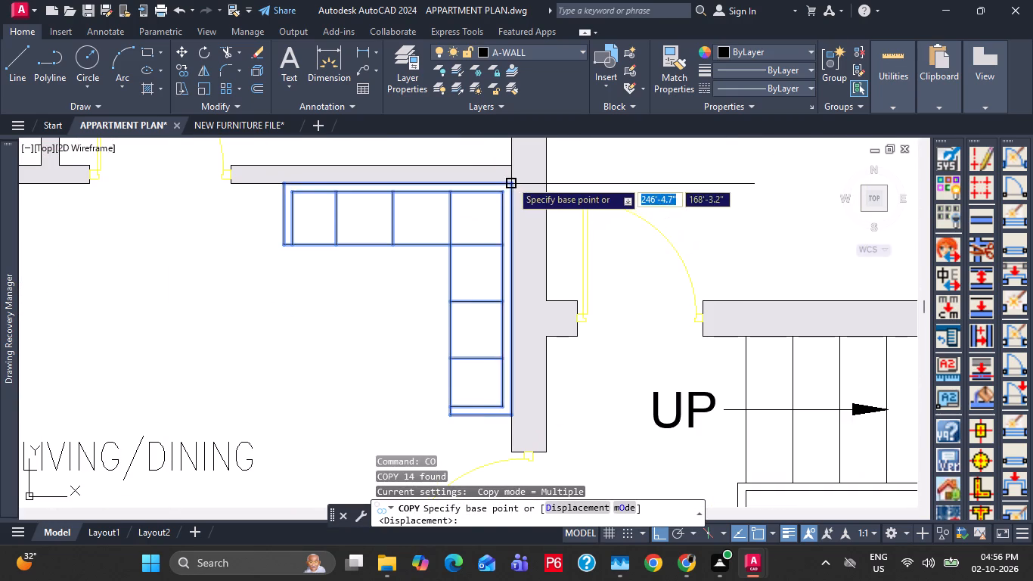
pyautogui.click(511, 180)
pyautogui.scroll(-3, 514, 221)
pyautogui.moveTo(580, 323); pyautogui.dragTo(505, 232, button='middle')
pyautogui.scroll(1, 548, 266)
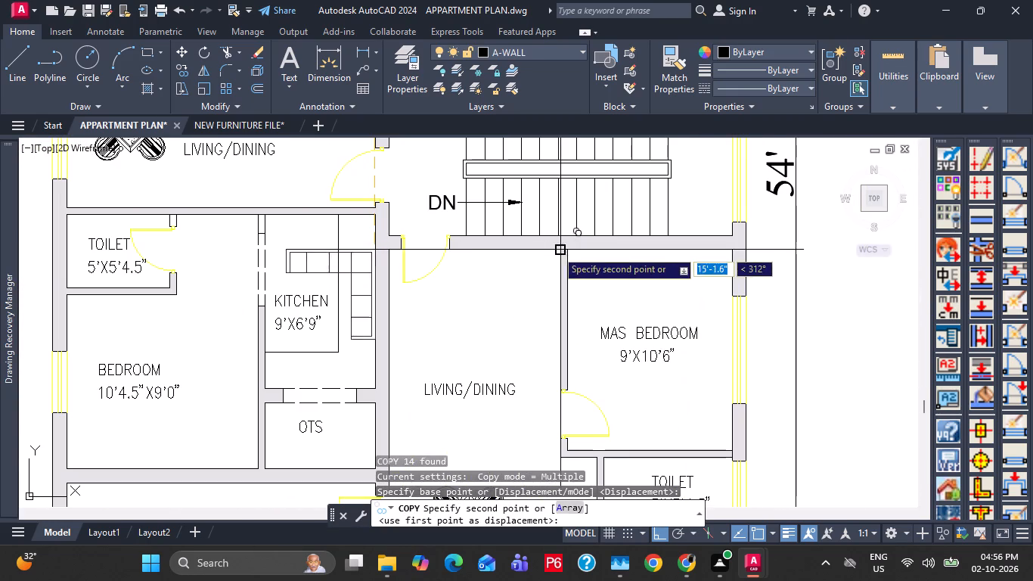
pyautogui.click(556, 250)
pyautogui.press('Escape')
pyautogui.press('Escape')
# Save the apartment plan drawing.
pyautogui.hotkey('ctrl', 's')
pyautogui.hotkey('ctrl', 's')
pyautogui.scroll(-1, 542, 271)
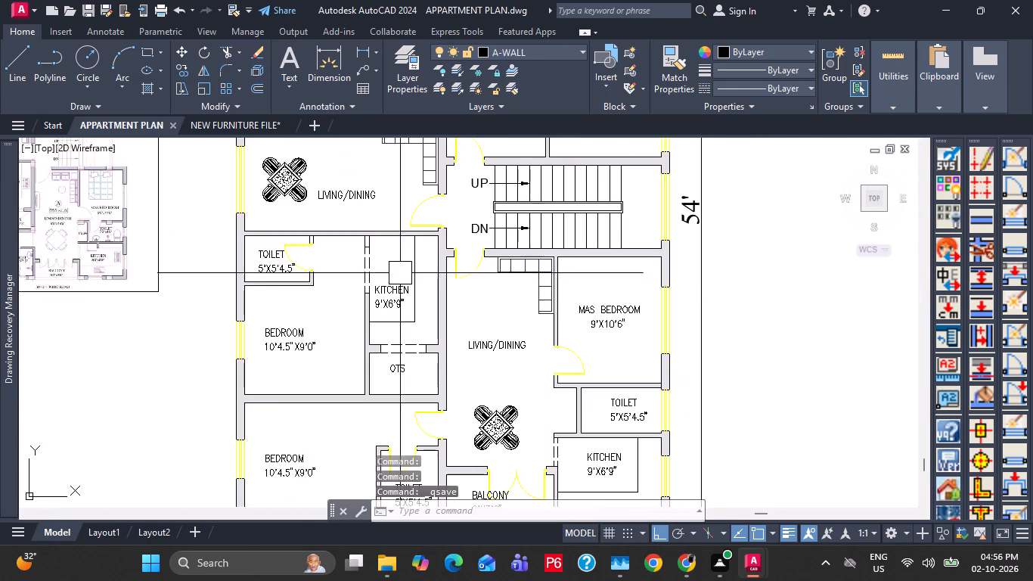
pyautogui.scroll(-1, 157, 281)
pyautogui.moveTo(105, 263); pyautogui.dragTo(223, 288, button='middle')
pyautogui.hotkey('ctrl', 's')
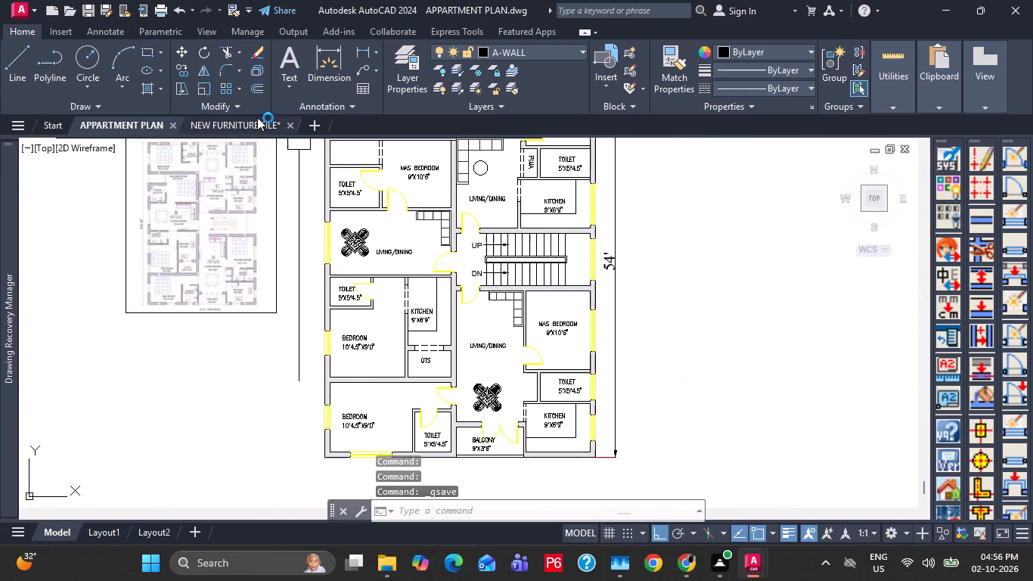
# Switch to the NEW FURNITURE FILE drawing and group the bed outline with its two side tables.
pyautogui.click(234, 125)
pyautogui.scroll(-2, 442, 256)
pyautogui.moveTo(458, 327); pyautogui.dragTo(454, 243, button='middle')
pyautogui.scroll(1, 466, 278)
pyautogui.click(535, 219)
pyautogui.click(423, 304)
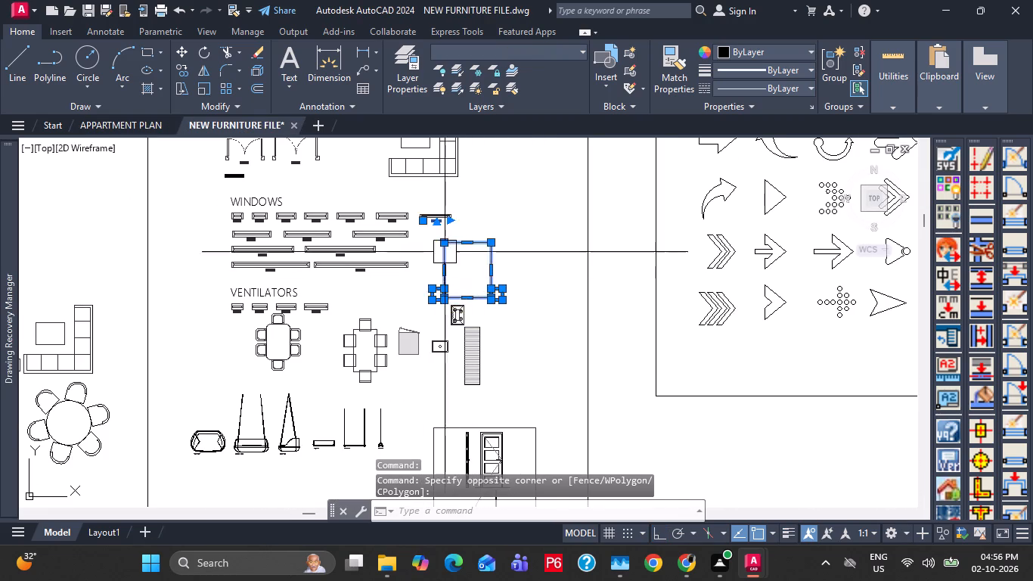
pyautogui.scroll(2, 428, 219)
pyautogui.keyDown('shift'); pyautogui.click(540, 186); pyautogui.keyUp('shift')
pyautogui.keyDown('shift'); pyautogui.click(400, 244); pyautogui.keyUp('shift')
pyautogui.write('G')
pyautogui.press('space')
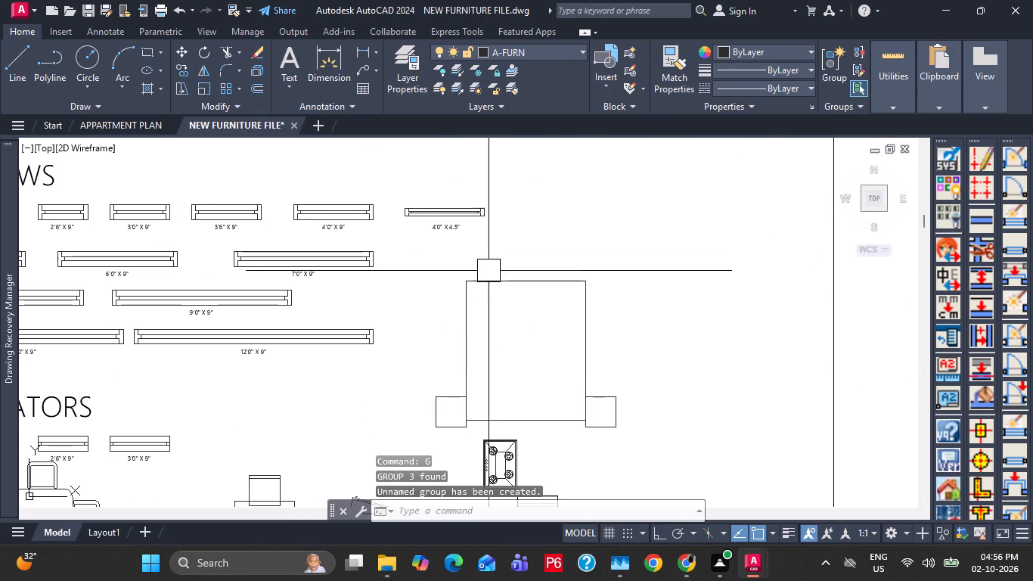
# Copy the grouped bed and side tables into the APPARTMENT PLAN drawing, placing it outside the plan beyond the 54' dimension.
pyautogui.click(480, 294)
pyautogui.click(461, 284)
pyautogui.hotkey('ctrl', 'c')
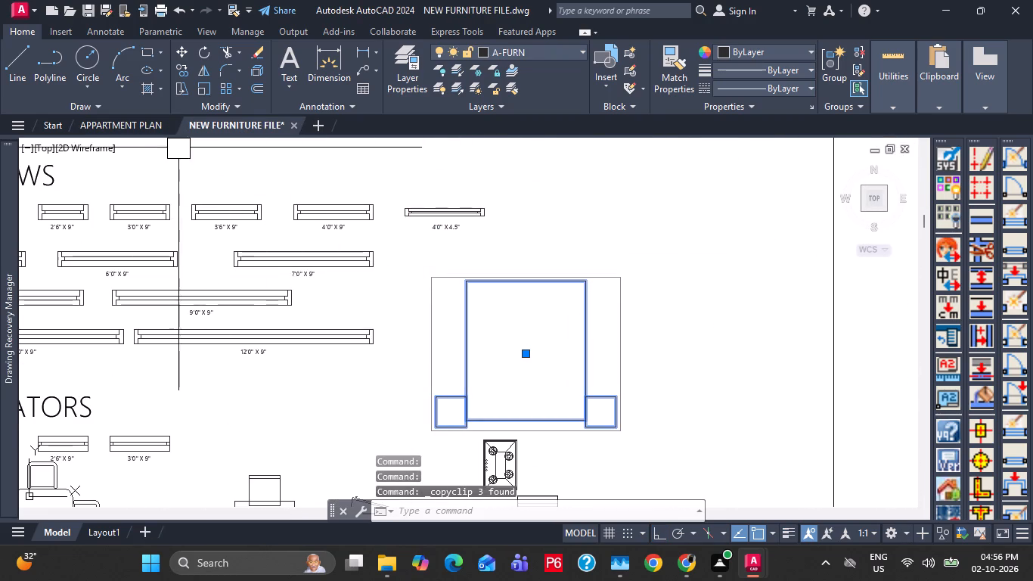
pyautogui.click(132, 127)
pyautogui.hotkey('ctrl', 'v')
pyautogui.click(653, 337)
# Group the pasted bed and its two side tables in the apartment plan.
pyautogui.click(729, 272)
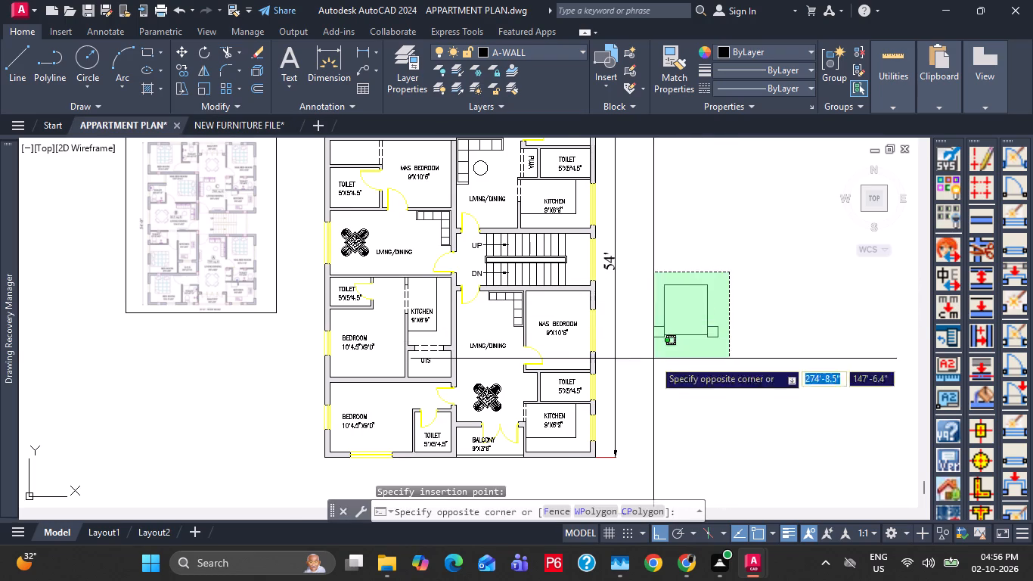
pyautogui.click(653, 359)
pyautogui.press('g')
pyautogui.press('space')
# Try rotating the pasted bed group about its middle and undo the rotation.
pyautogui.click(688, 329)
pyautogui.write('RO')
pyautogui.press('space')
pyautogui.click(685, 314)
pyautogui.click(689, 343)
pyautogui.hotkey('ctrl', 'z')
# Rotate the pasted bed group 270 degrees about a point just below it.
pyautogui.moveTo(718, 275); pyautogui.dragTo(693, 318)
pyautogui.click(671, 356)
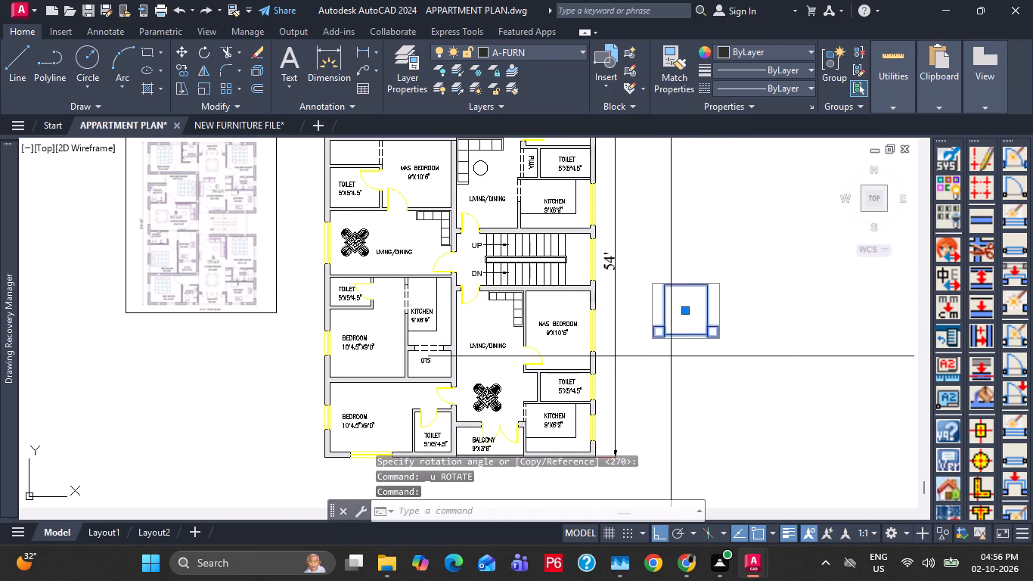
pyautogui.press('Escape')
pyautogui.press('r')
pyautogui.press('o')
pyautogui.press('space')
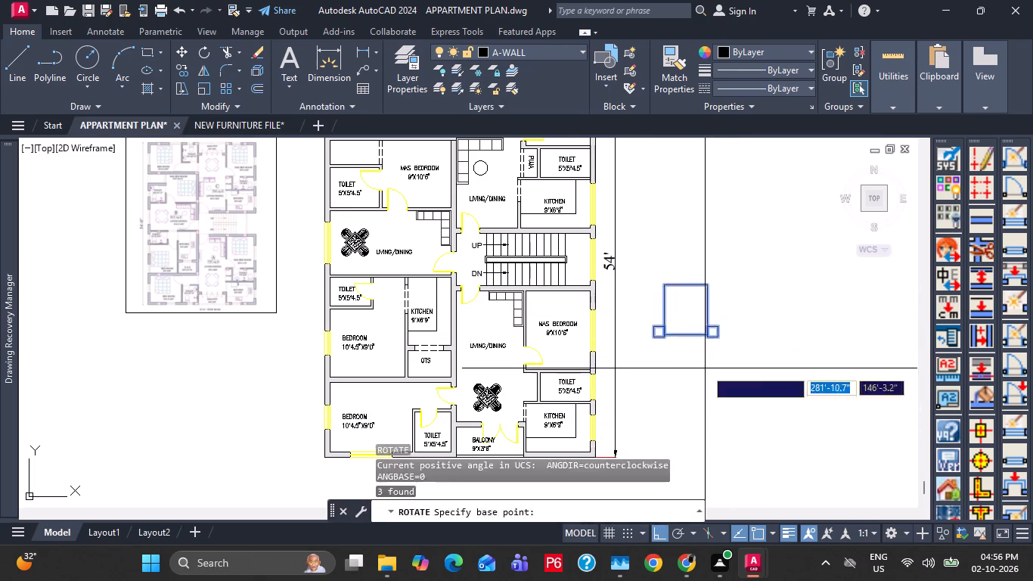
pyautogui.click(705, 368)
pyautogui.click(704, 390)
# Move the bed group by its headboard midpoint to the window wall of the 10'4.5"X9'0" bedroom beside the OTS.
pyautogui.click(731, 350)
pyautogui.write('M')
pyautogui.press('space')
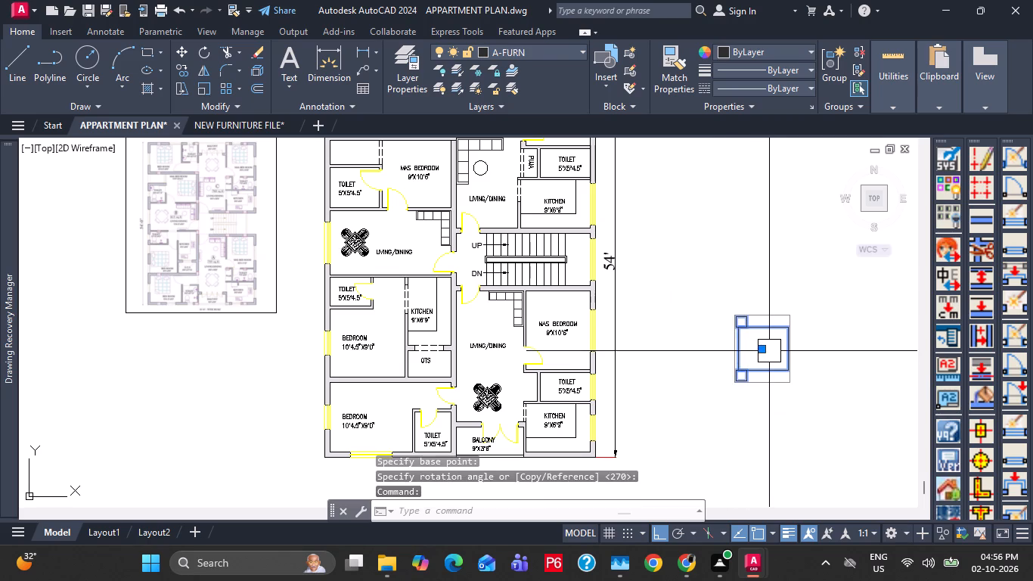
pyautogui.click(737, 345)
pyautogui.scroll(2, 335, 327)
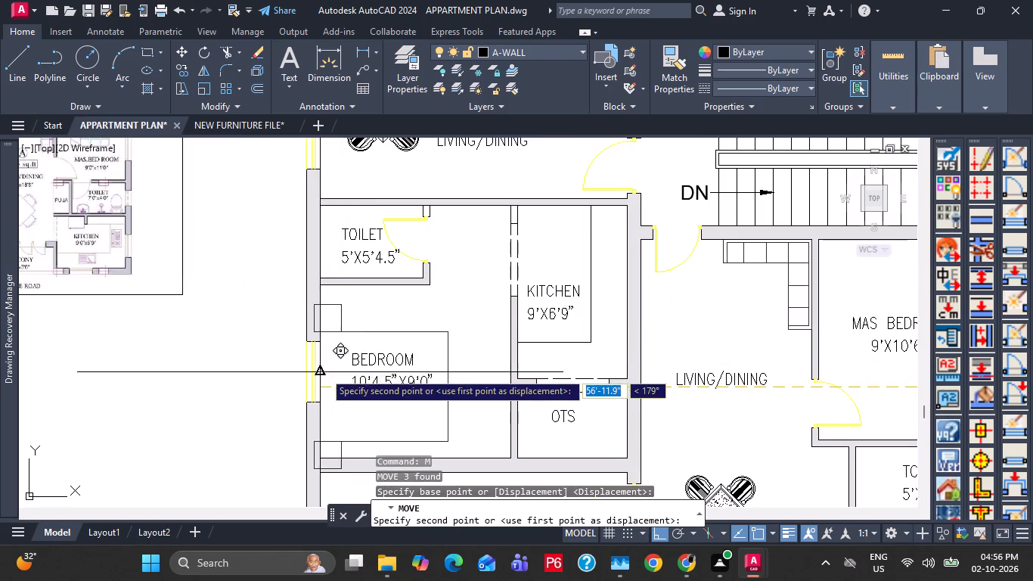
pyautogui.click(324, 371)
pyautogui.press('Escape')
# Scale down the bed group in the 10'4.5"X9'0" bedroom beside the OTS from its lower outer corner.
pyautogui.click(436, 310)
pyautogui.write('SC')
pyautogui.press('space')
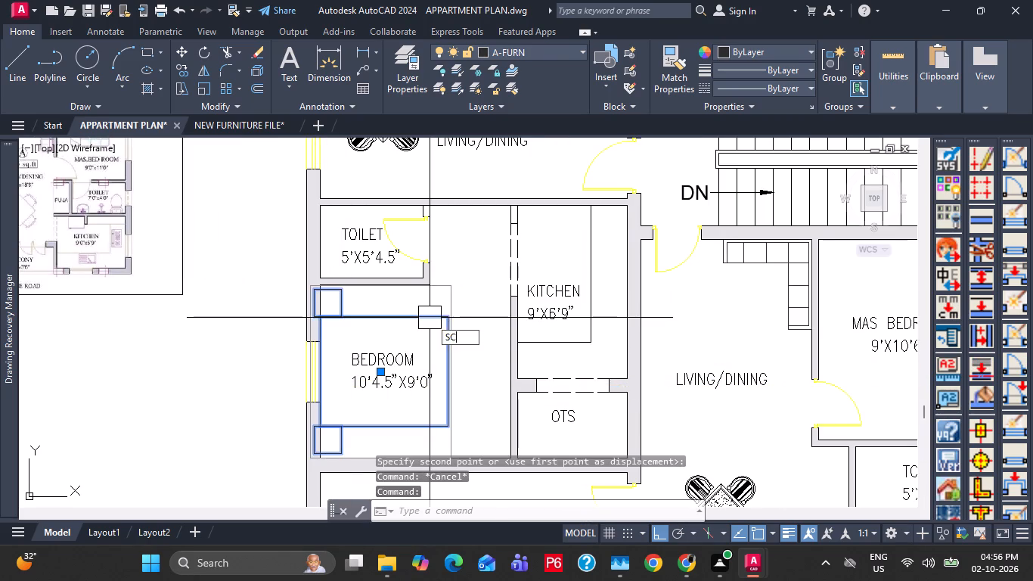
pyautogui.scroll(1, 293, 432)
pyautogui.click(323, 471)
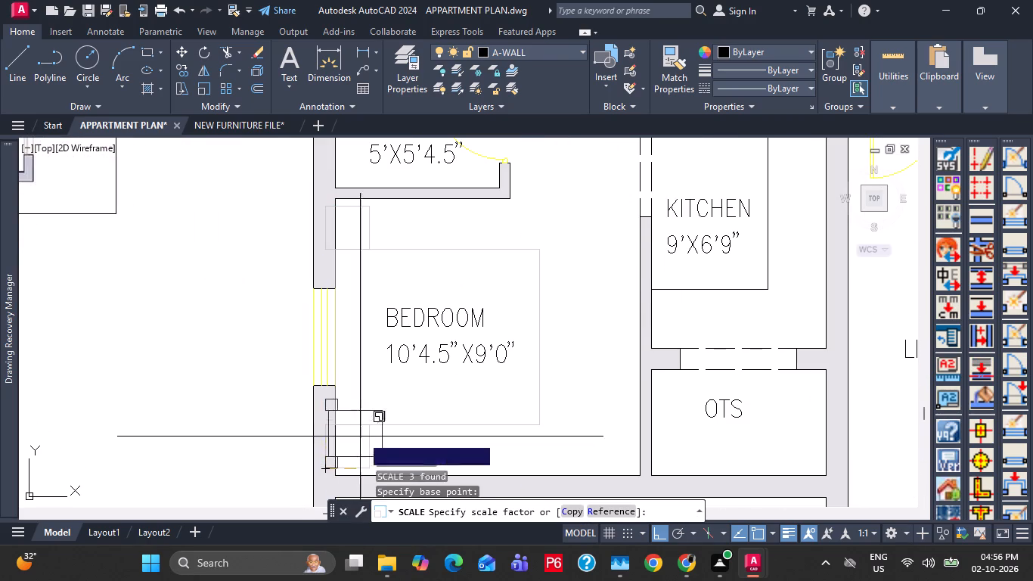
pyautogui.click(426, 430)
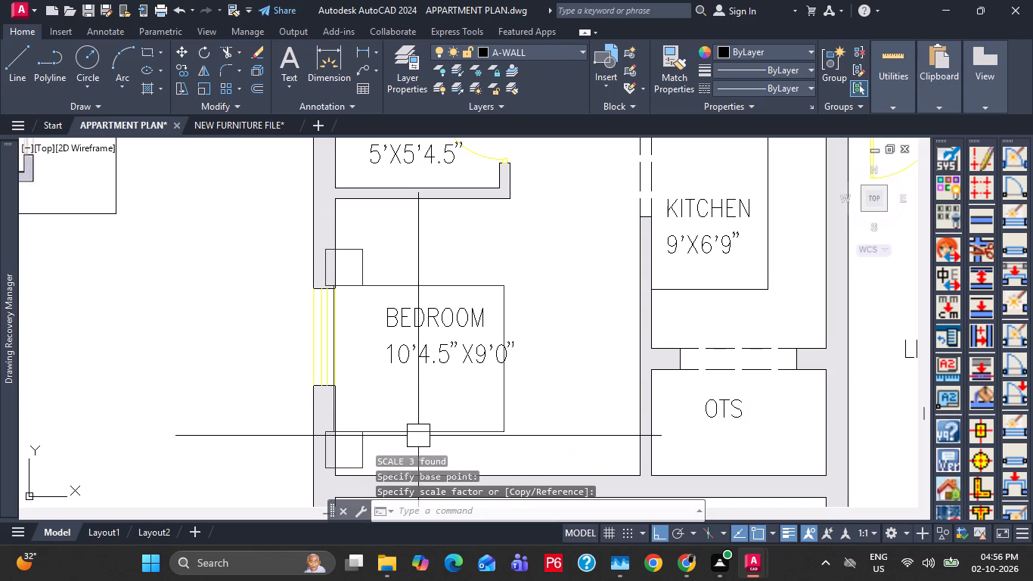
# Move the scaled bed group by its lower outer corner onto the inner face of the bedroom's window wall.
pyautogui.click(421, 437)
pyautogui.press('m')
pyautogui.press('space')
pyautogui.click(321, 468)
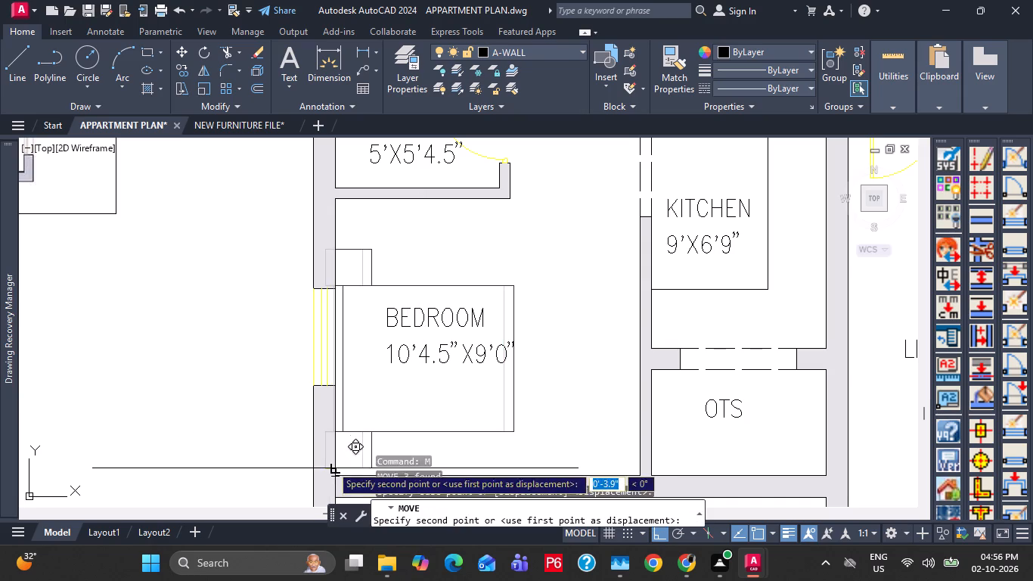
pyautogui.click(330, 464)
# Move the bed group slightly upward along the wall so the bed sits centred on the bedroom window.
pyautogui.click(508, 427)
pyautogui.write('M')
pyautogui.press('space')
pyautogui.click(579, 382)
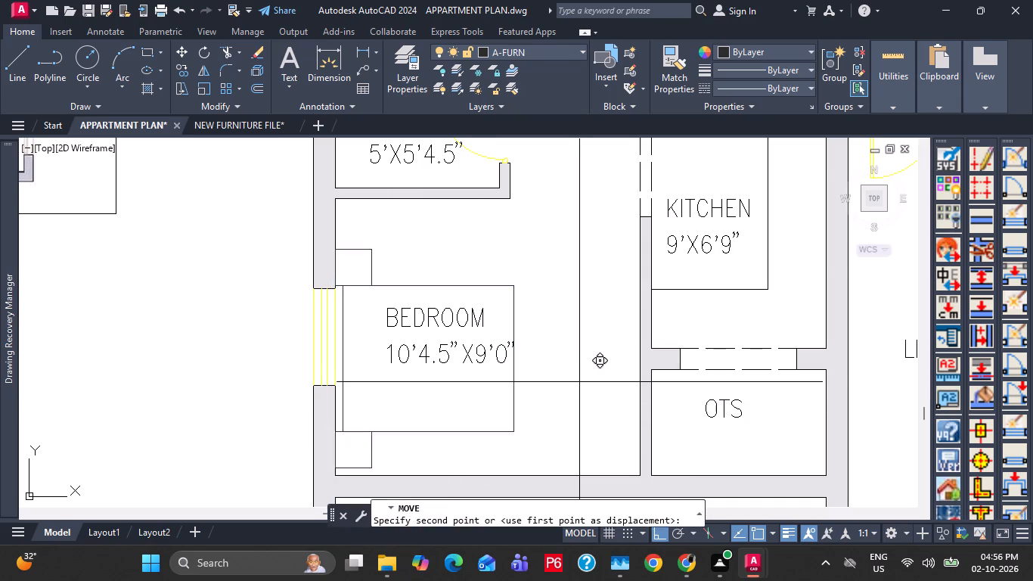
pyautogui.click(579, 364)
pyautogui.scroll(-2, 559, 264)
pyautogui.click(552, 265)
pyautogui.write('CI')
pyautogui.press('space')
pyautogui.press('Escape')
# Copy the bed group straight down into the lower 10'4.5"X9'0" bedroom against its window wall.
pyautogui.click(544, 275)
pyautogui.press('c')
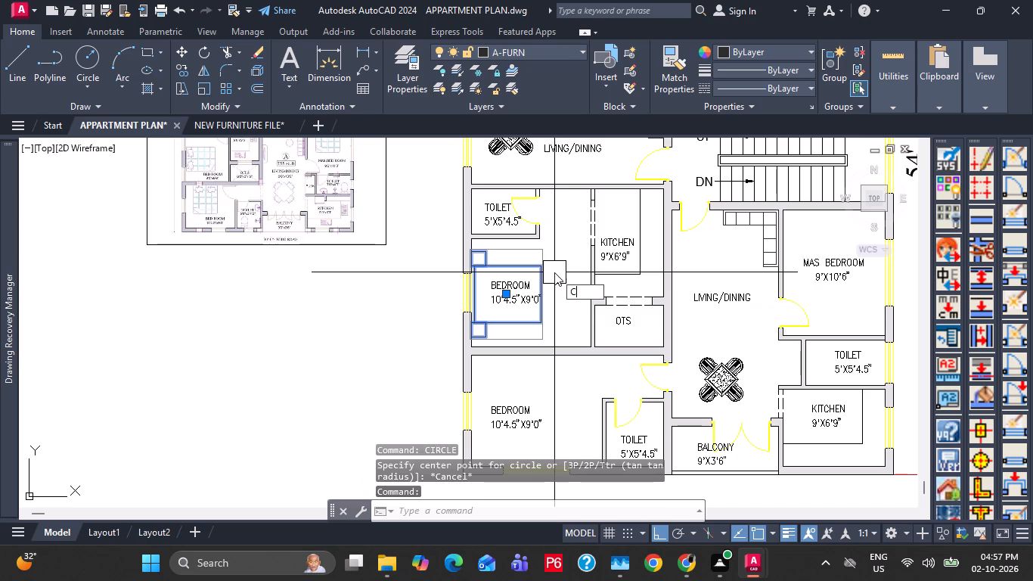
pyautogui.write('O')
pyautogui.press('space')
pyautogui.click(565, 238)
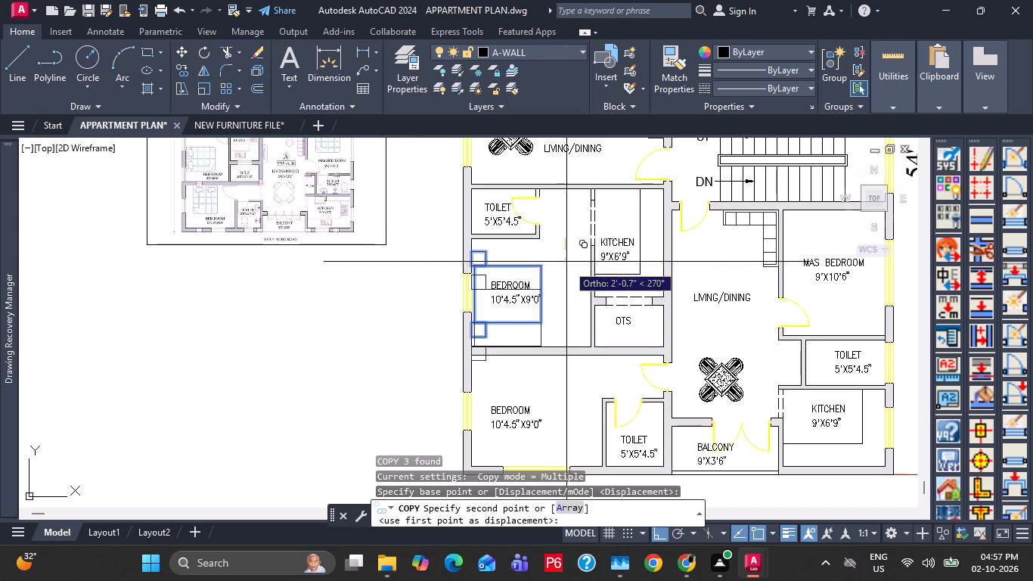
pyautogui.click(561, 357)
pyautogui.press('Escape')
pyautogui.press('Escape')
# Copy the bed group from the bedroom beside the OTS horizontally to the empty space outside the lower MAS BEDROOM wall.
pyautogui.scroll(-1, 561, 309)
pyautogui.moveTo(560, 346); pyautogui.dragTo(455, 346, button='middle')
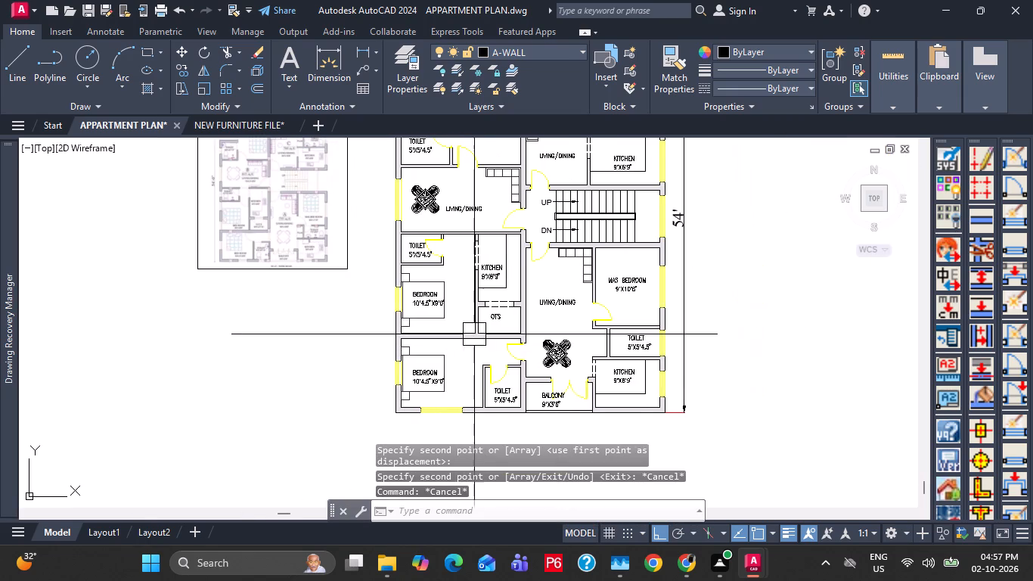
pyautogui.scroll(2, 451, 340)
pyautogui.click(421, 271)
pyautogui.write('CO')
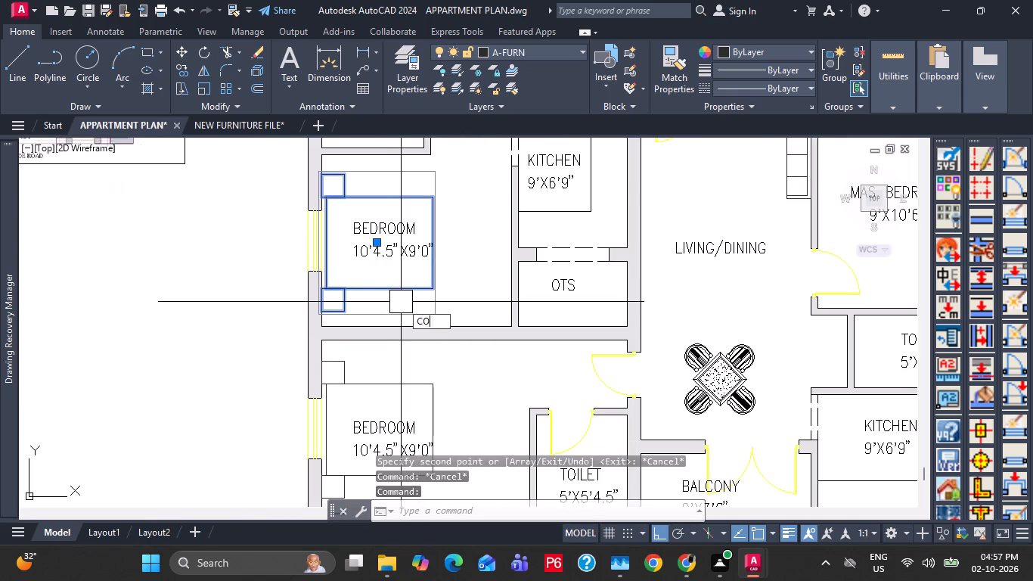
pyautogui.press('space')
pyautogui.moveTo(401, 302); pyautogui.dragTo(414, 303)
pyautogui.moveTo(610, 317); pyautogui.dragTo(228, 325, button='middle')
pyautogui.scroll(-1, 309, 306)
pyautogui.click(566, 291)
pyautogui.press('Escape')
# Rotate the bed copy outside the plan by 180 degrees about a point beside it.
pyautogui.click(582, 288)
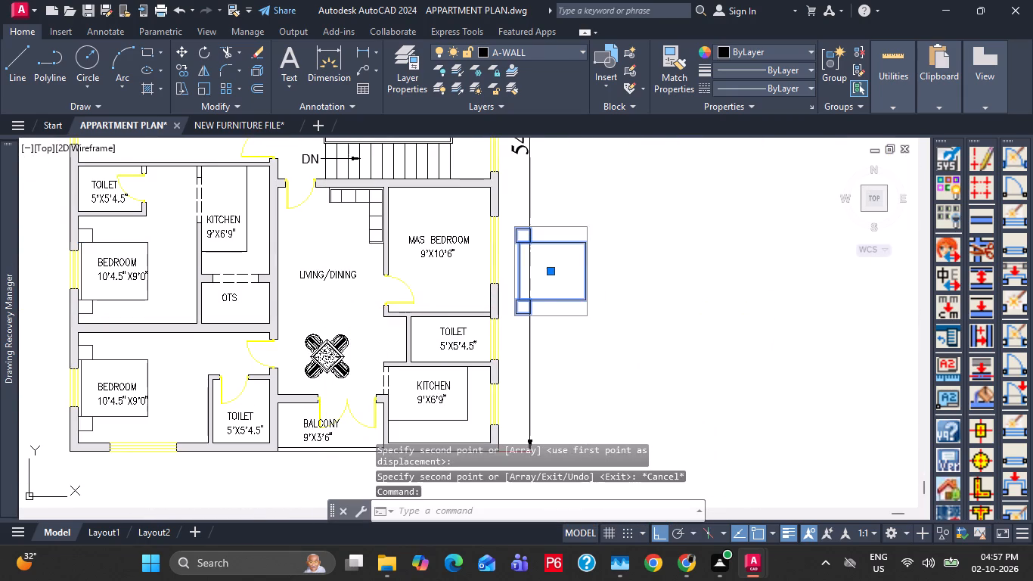
pyautogui.press('r')
pyautogui.press('o')
pyautogui.press('space')
pyautogui.click(623, 278)
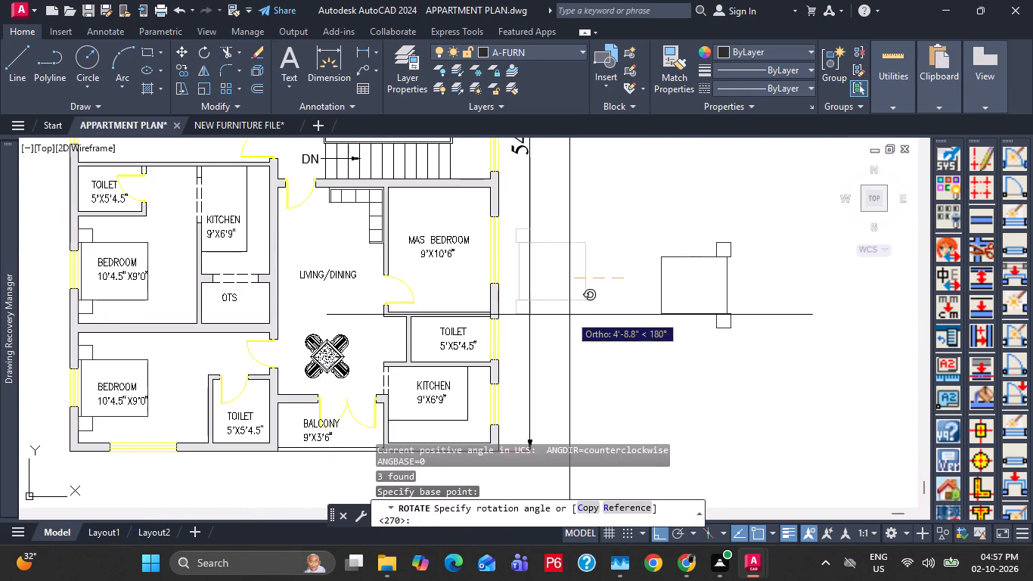
pyautogui.click(569, 315)
pyautogui.click(637, 300)
pyautogui.moveTo(665, 299); pyautogui.dragTo(666, 306)
pyautogui.click(665, 331)
# Move the rotated bed group by its headboard midpoint to the window wall of the lower 9'X10'6" MAS BEDROOM.
pyautogui.click(653, 290)
pyautogui.write('M')
pyautogui.press('space')
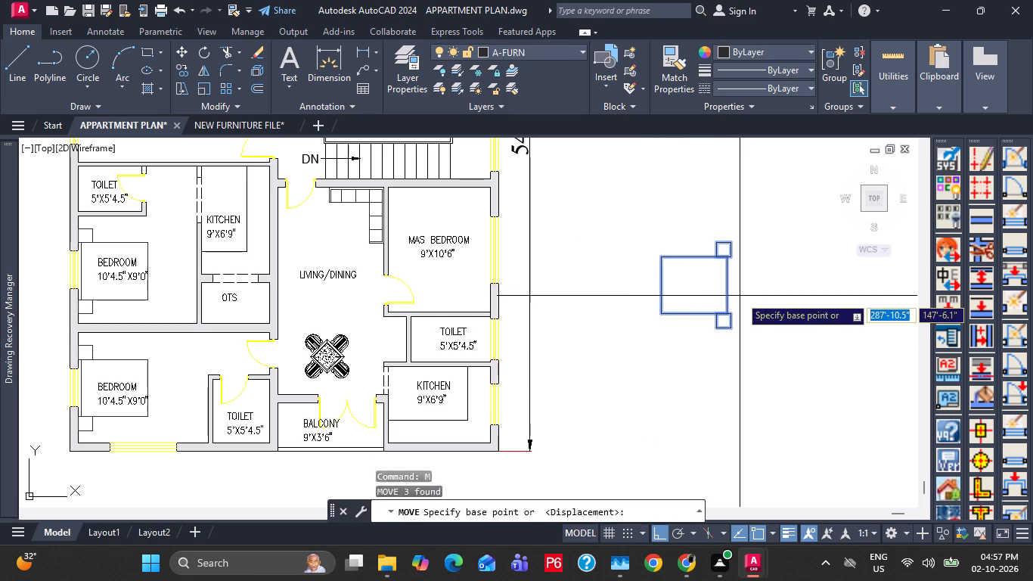
pyautogui.click(727, 286)
pyautogui.click(491, 248)
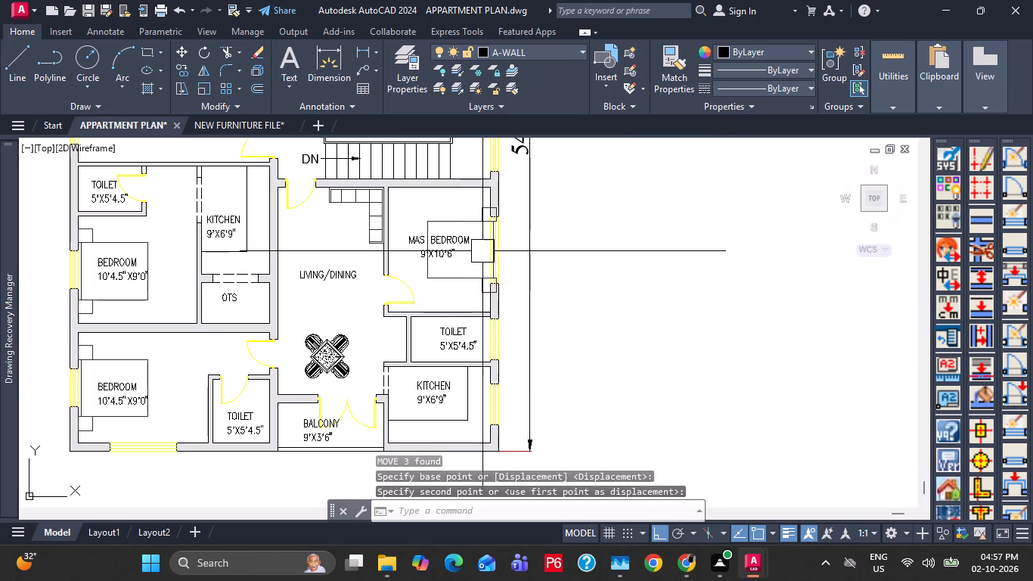
pyautogui.press('Escape')
# Move the lower master bedroom's bed group a short distance horizontally into the room, clear of the window wall.
pyautogui.click(461, 286)
pyautogui.press('m')
pyautogui.press('space')
pyautogui.click(661, 266)
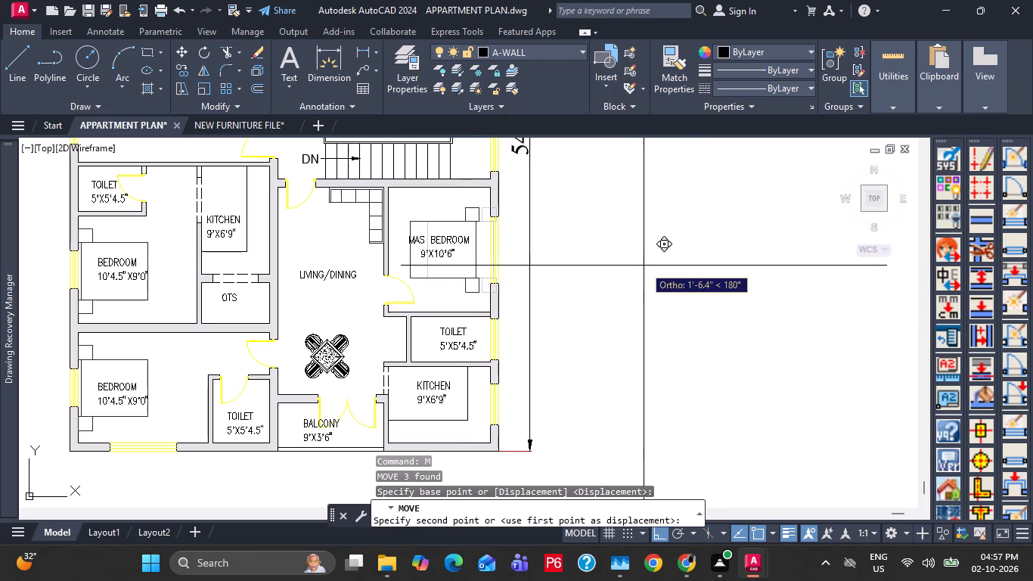
pyautogui.click(651, 269)
pyautogui.press('Escape')
pyautogui.press('Escape')
# Copy the lower master bedroom's bed group straight up into the 9'X10'6" MAS BEDROOM beside the upper balcony.
pyautogui.moveTo(546, 301); pyautogui.dragTo(591, 385, button='middle')
pyautogui.scroll(1, 551, 309)
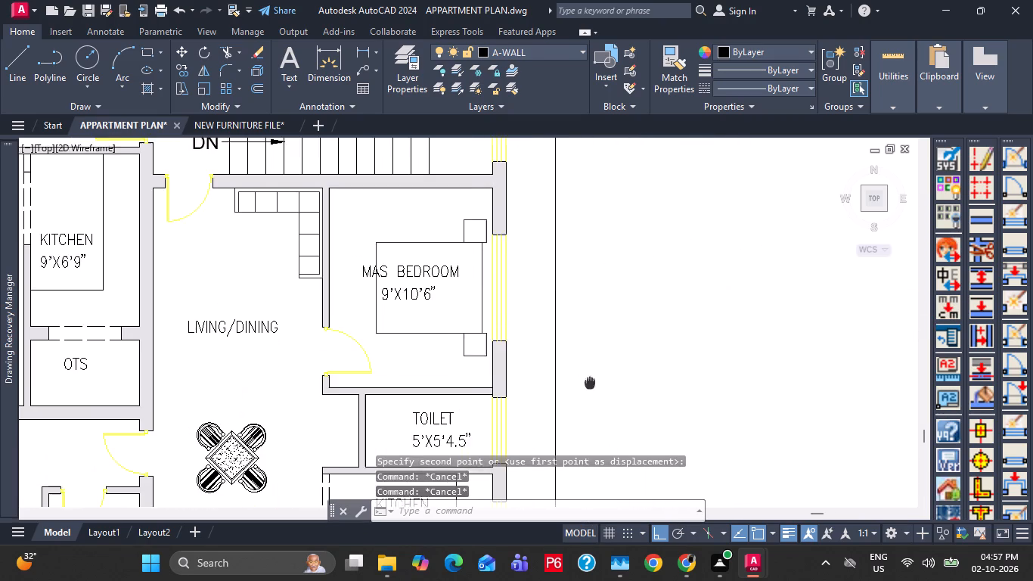
pyautogui.moveTo(591, 385); pyautogui.dragTo(591, 385, button='middle')
pyautogui.click(394, 337)
pyautogui.press('c')
pyautogui.write('O')
pyautogui.press('space')
pyautogui.click(619, 325)
pyautogui.scroll(-1, 613, 231)
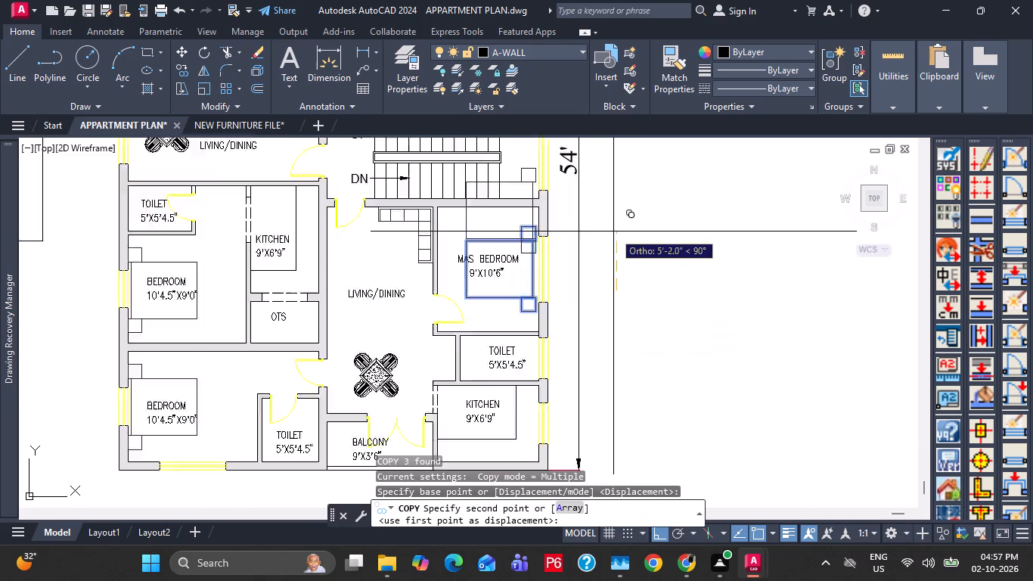
pyautogui.scroll(-1, 613, 231)
pyautogui.moveTo(613, 221); pyautogui.dragTo(624, 424, button='middle')
pyautogui.moveTo(621, 286); pyautogui.dragTo(621, 337, button='middle')
pyautogui.scroll(1, 618, 306)
pyautogui.click(616, 304)
pyautogui.press('Escape')
# Copy the bed group from the lowest 10'4.5"X9'0" bedroom straight up into the topmost 10'4.5"X9'0" bedroom.
pyautogui.scroll(-1, 617, 241)
pyautogui.moveTo(554, 287); pyautogui.dragTo(536, 111, button='middle')
pyautogui.moveTo(362, 390); pyautogui.dragTo(364, 334, button='middle')
pyautogui.scroll(1, 347, 328)
pyautogui.click(347, 327)
pyautogui.press('c')
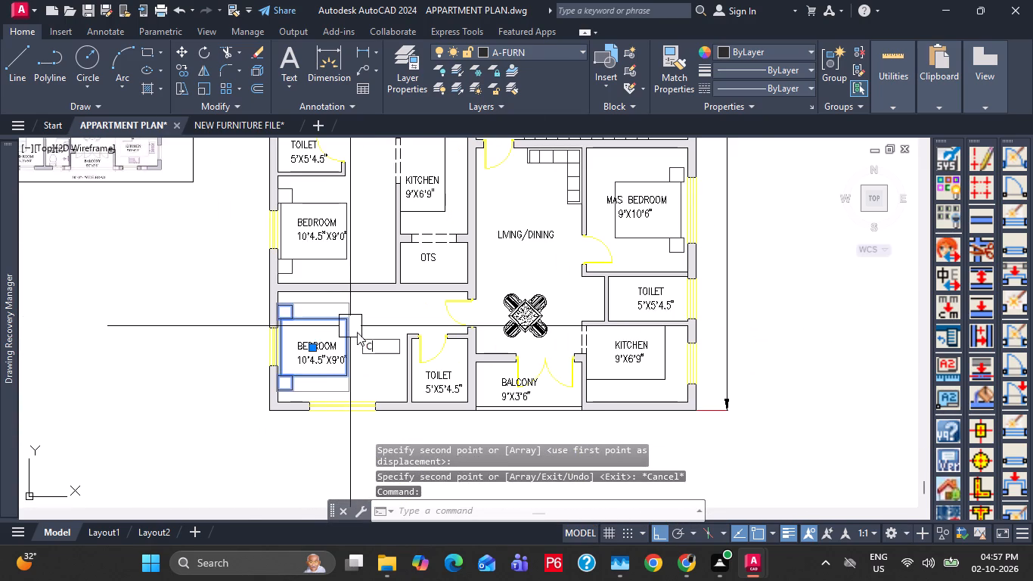
pyautogui.write('O')
pyautogui.press('space')
pyautogui.click(378, 340)
pyautogui.scroll(-2, 385, 310)
pyautogui.moveTo(385, 301); pyautogui.dragTo(402, 464, button='middle')
pyautogui.scroll(2, 392, 277)
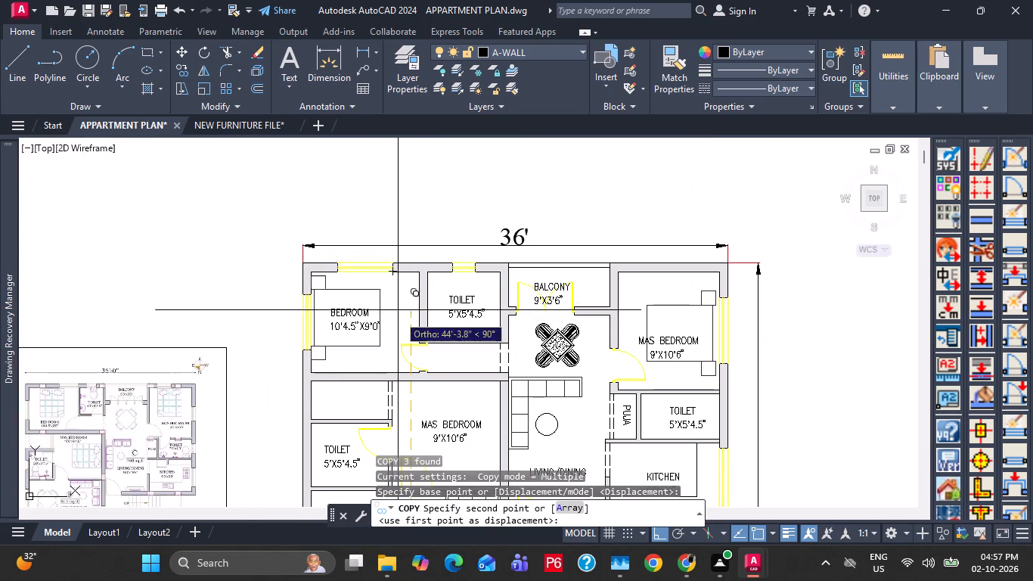
pyautogui.click(402, 318)
pyautogui.moveTo(411, 366); pyautogui.dragTo(420, 233, button='middle')
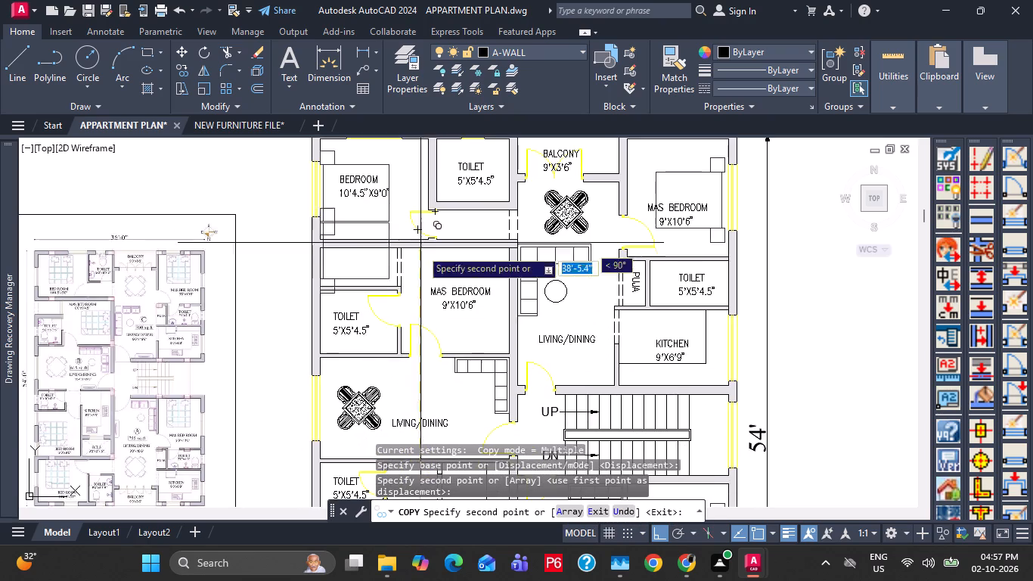
pyautogui.moveTo(433, 314); pyautogui.dragTo(426, 190, button='middle')
pyautogui.press('Escape')
pyautogui.press('Escape')
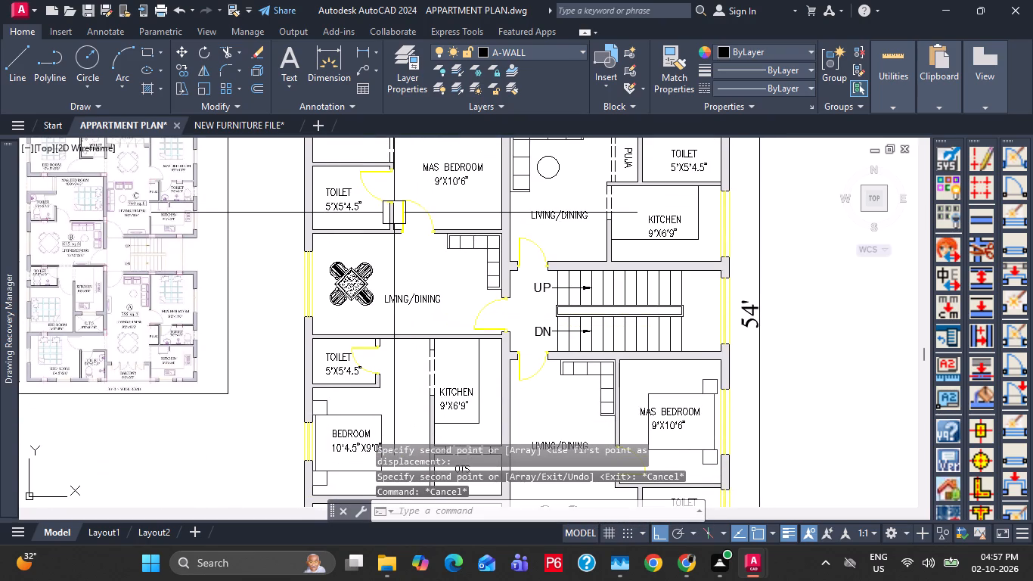
# Save the apartment plan with the newly placed beds.
pyautogui.hotkey('ctrl', 's')
pyautogui.hotkey('ctrl', 's')
pyautogui.moveTo(542, 286); pyautogui.dragTo(537, 302, button='middle')
pyautogui.moveTo(625, 432); pyautogui.dragTo(586, 331, button='middle')
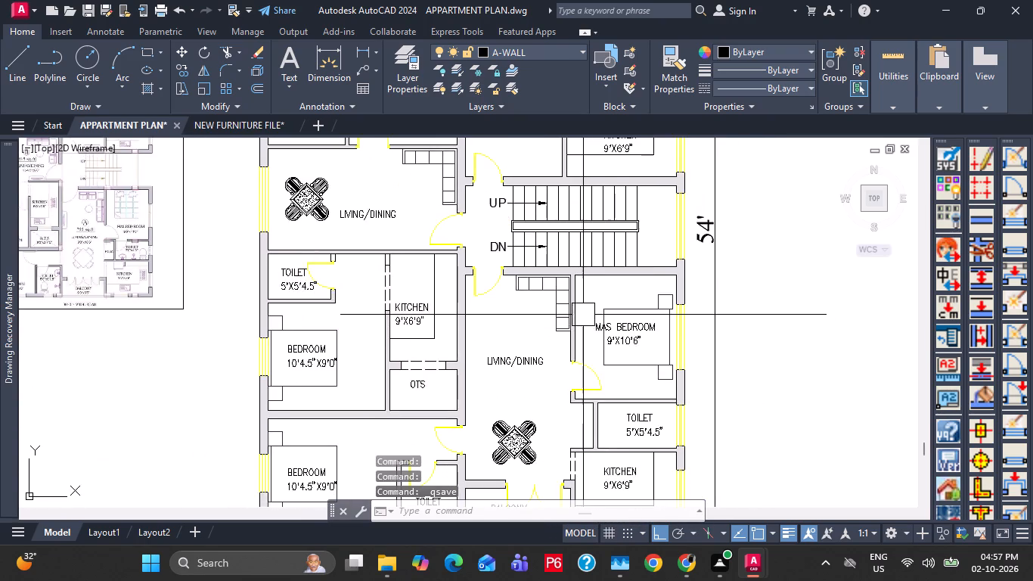
pyautogui.scroll(-1, 582, 315)
pyautogui.hotkey('ctrl', 's')
pyautogui.moveTo(500, 293); pyautogui.dragTo(513, 381, button='middle')
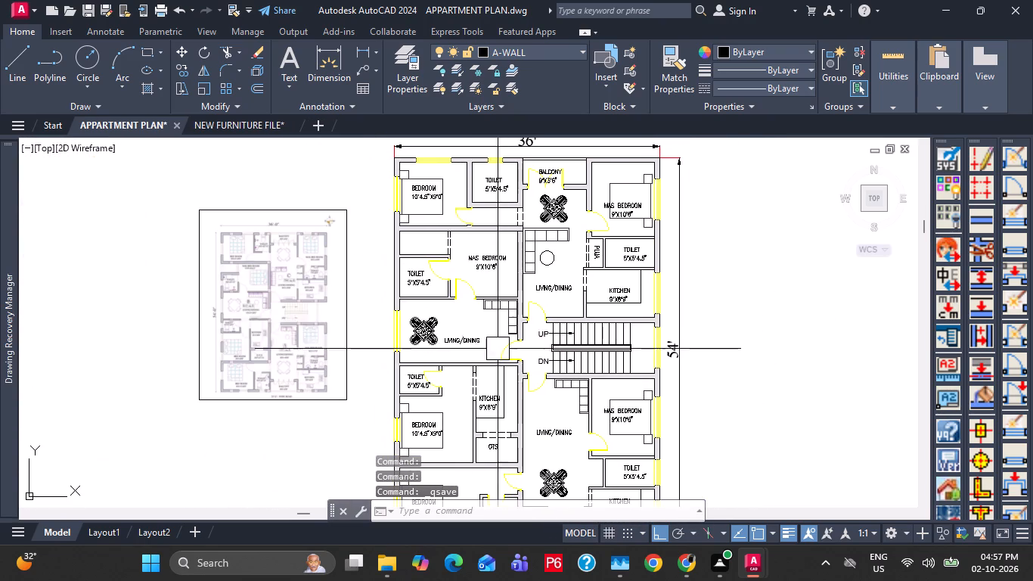
pyautogui.scroll(3, 433, 264)
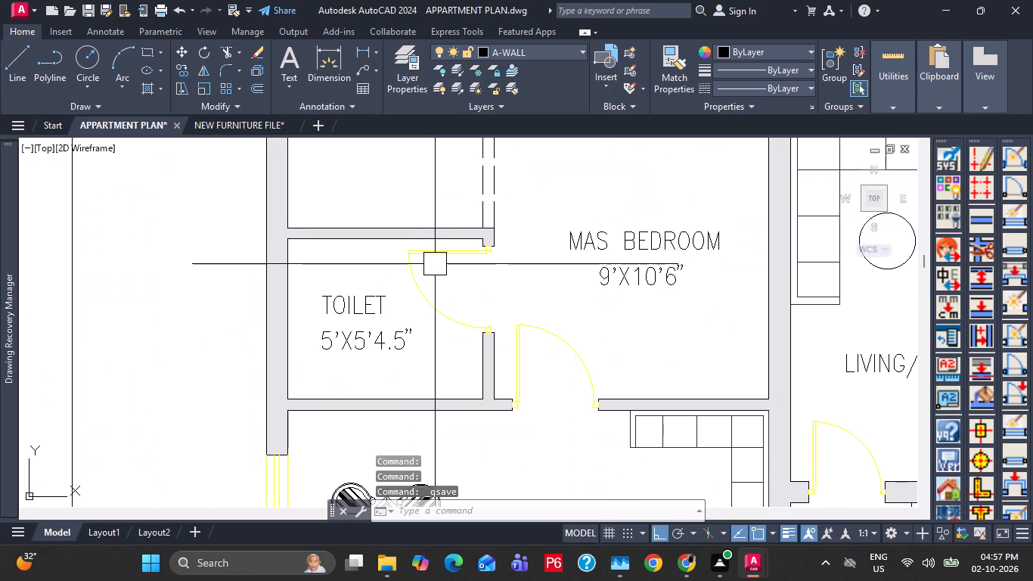
pyautogui.hotkey('ctrl', 's')
pyautogui.press('Escape')
pyautogui.press('Escape')
# Switch to NEW FURNITURE FILE and examine its dining, sofa and washbasin blocks for further items to use.
pyautogui.click(218, 123)
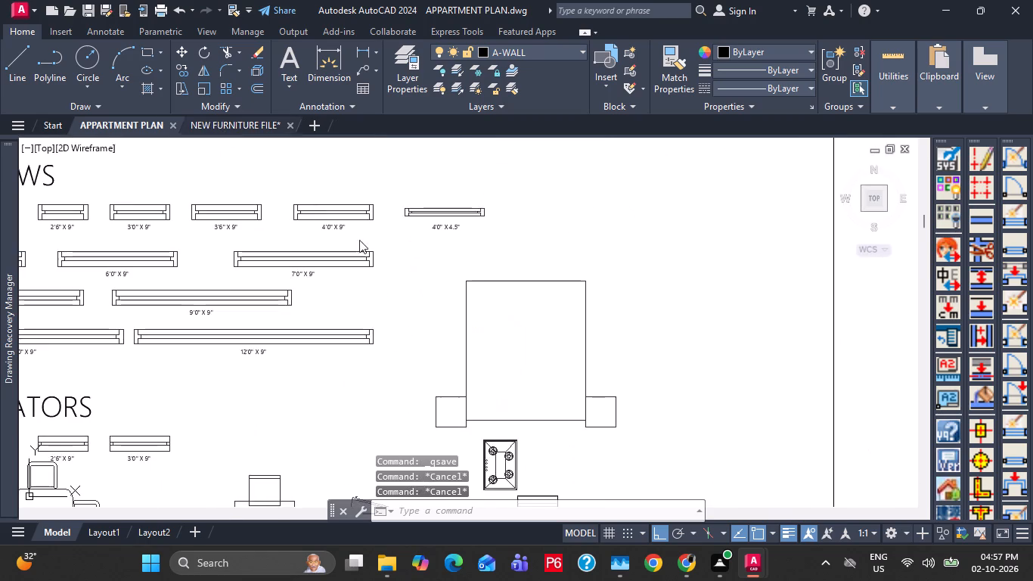
pyautogui.scroll(-4, 387, 256)
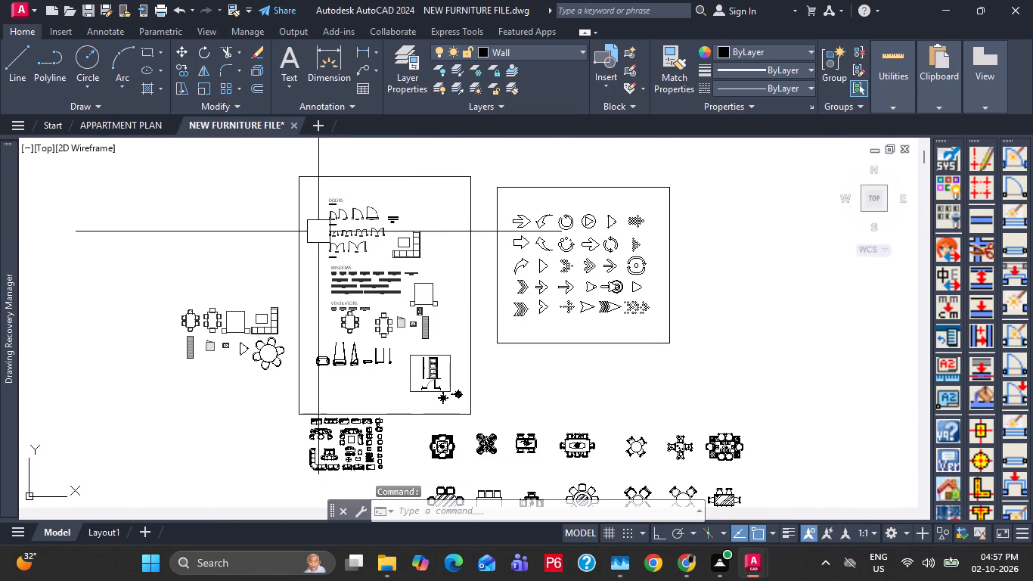
pyautogui.scroll(1, 322, 238)
pyautogui.scroll(-1, 442, 290)
pyautogui.moveTo(602, 407); pyautogui.dragTo(554, 286, button='middle')
pyautogui.moveTo(585, 439); pyautogui.dragTo(510, 252, button='middle')
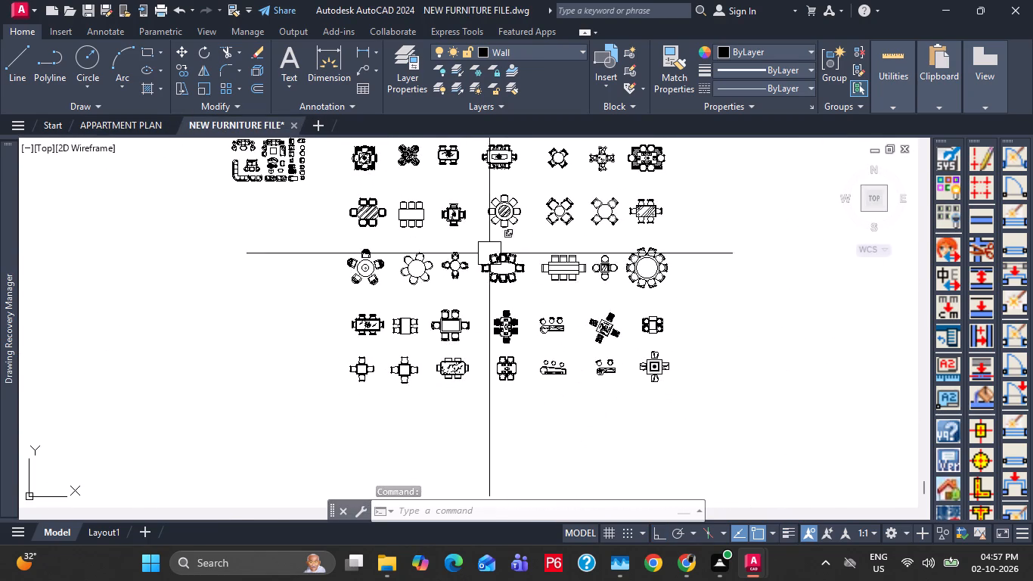
pyautogui.moveTo(253, 222); pyautogui.dragTo(315, 384, button='middle')
pyautogui.scroll(3, 299, 315)
pyautogui.scroll(3, 259, 392)
pyautogui.click(340, 362)
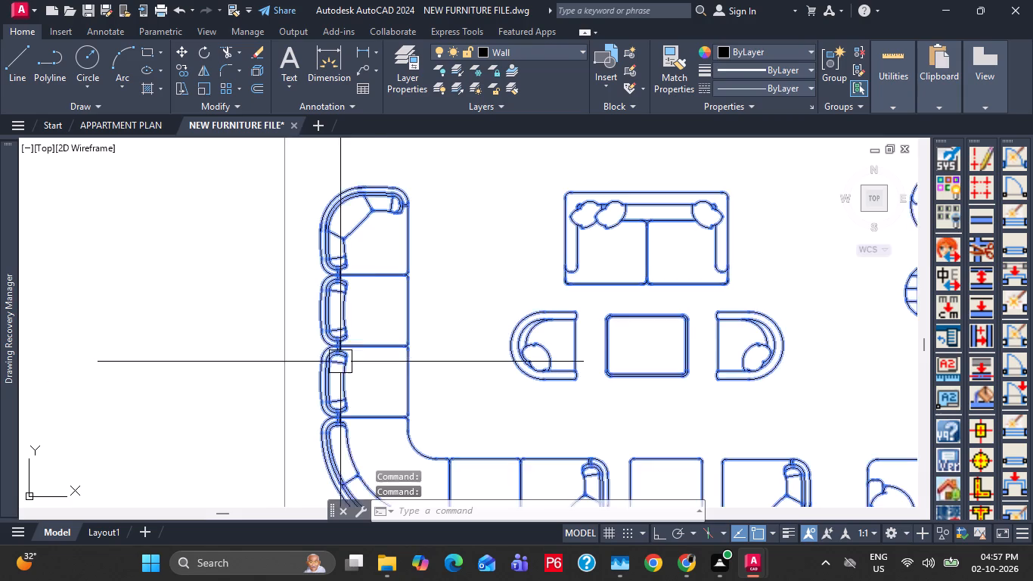
pyautogui.press('Escape')
pyautogui.scroll(-3, 421, 319)
pyautogui.click(413, 324)
pyautogui.moveTo(479, 391); pyautogui.dragTo(603, 555, button='middle')
pyautogui.press('Escape')
pyautogui.moveTo(414, 425); pyautogui.dragTo(495, 555, button='middle')
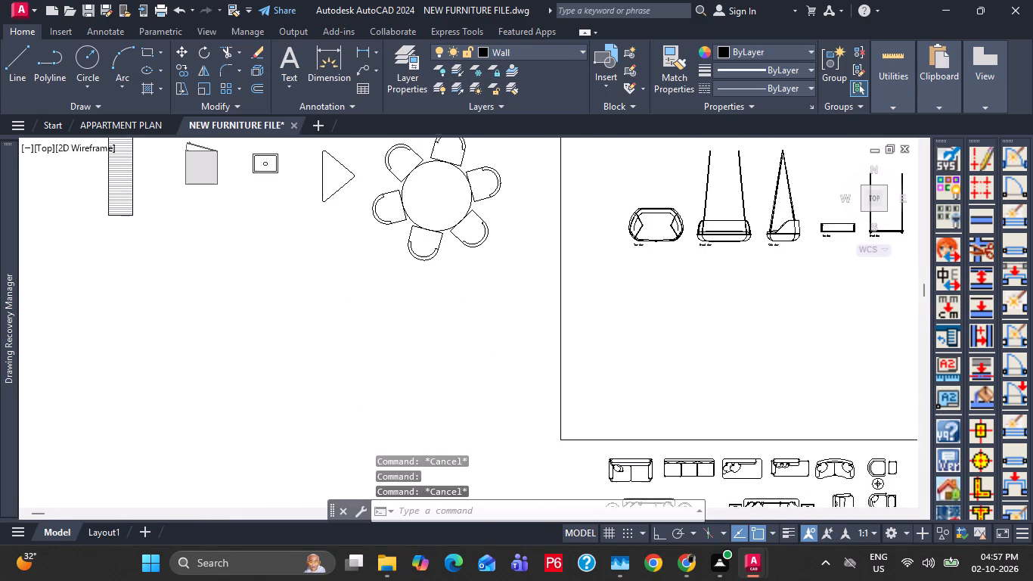
pyautogui.moveTo(495, 555); pyautogui.dragTo(496, 555, button='middle')
pyautogui.scroll(-2, 448, 457)
pyautogui.click(338, 278)
pyautogui.scroll(1, 332, 278)
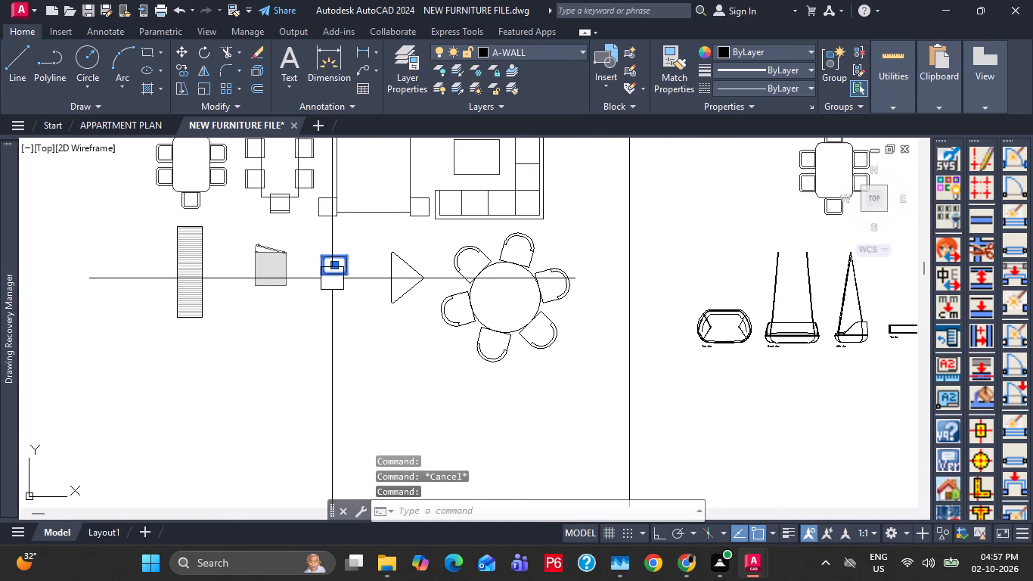
pyautogui.press('Escape')
pyautogui.press('Escape')
pyautogui.press('Escape')
# Return to the APPARTMENT PLAN drawing and save it.
pyautogui.click(119, 126)
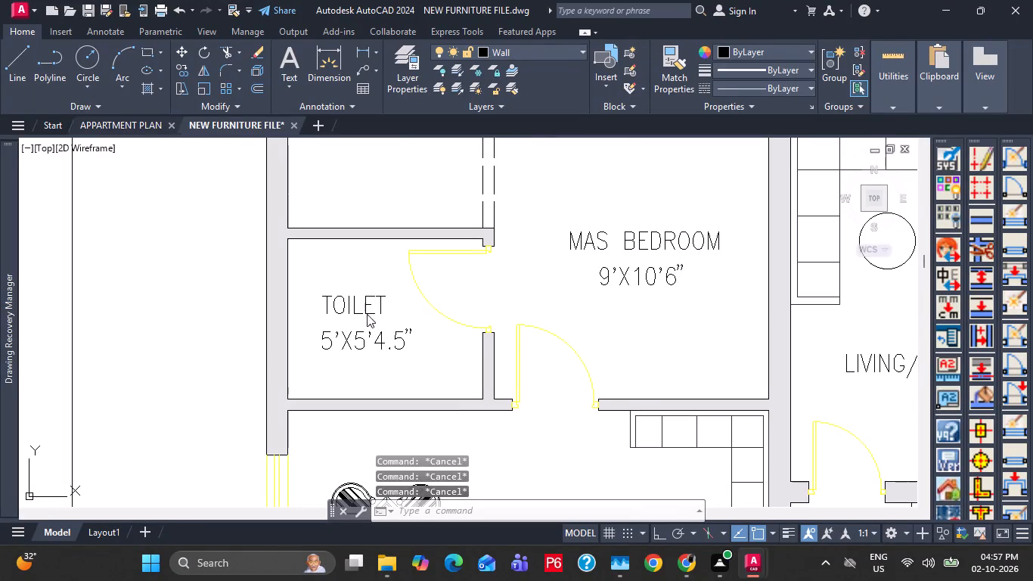
pyautogui.hotkey('ctrl', 's')
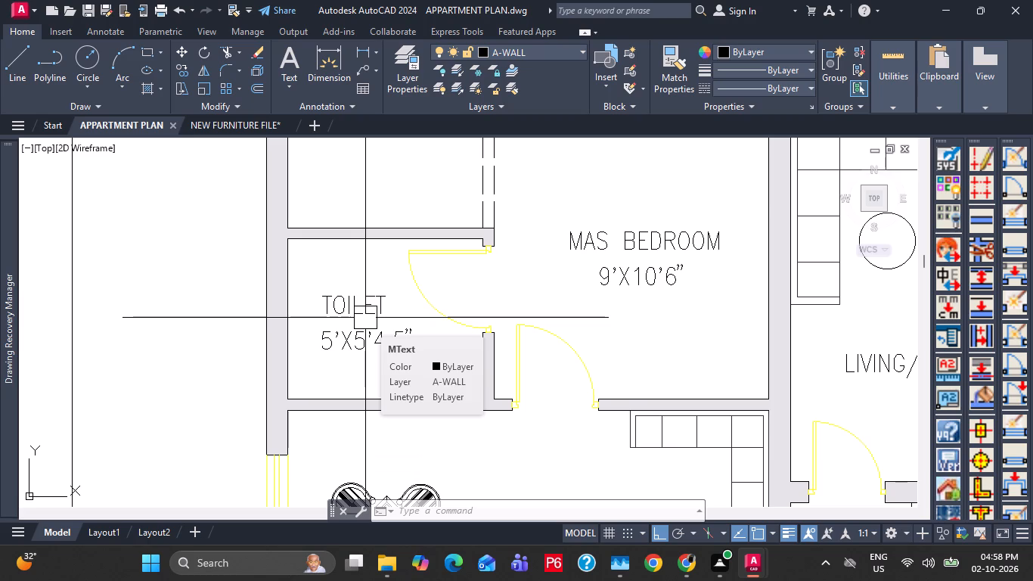
pyautogui.press('Escape')
pyautogui.press('Escape')
pyautogui.press('Escape')
pyautogui.hotkey('ctrl', 's')
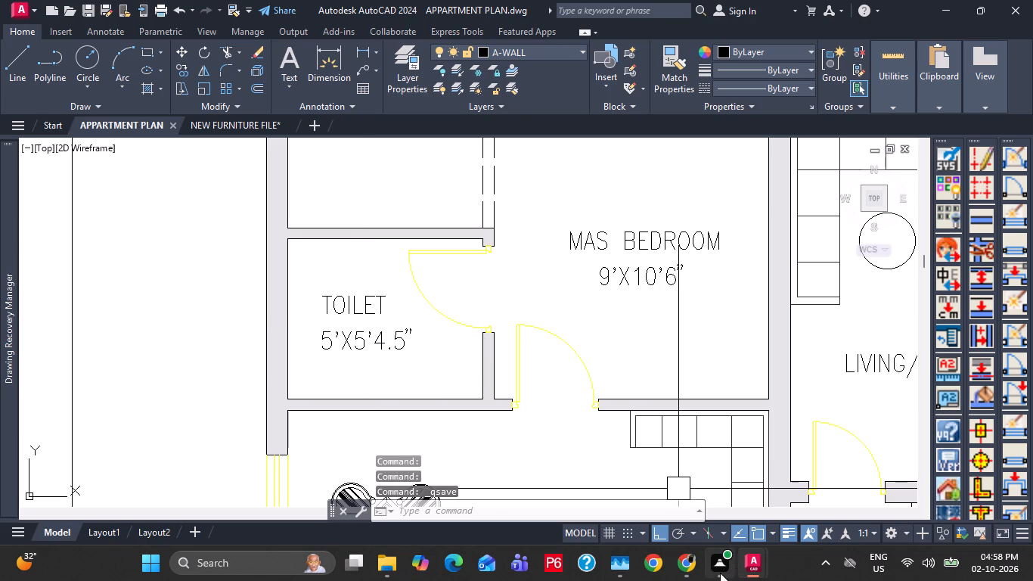
pyautogui.press('Escape')
pyautogui.press('Escape')
pyautogui.hotkey('ctrl', 's')
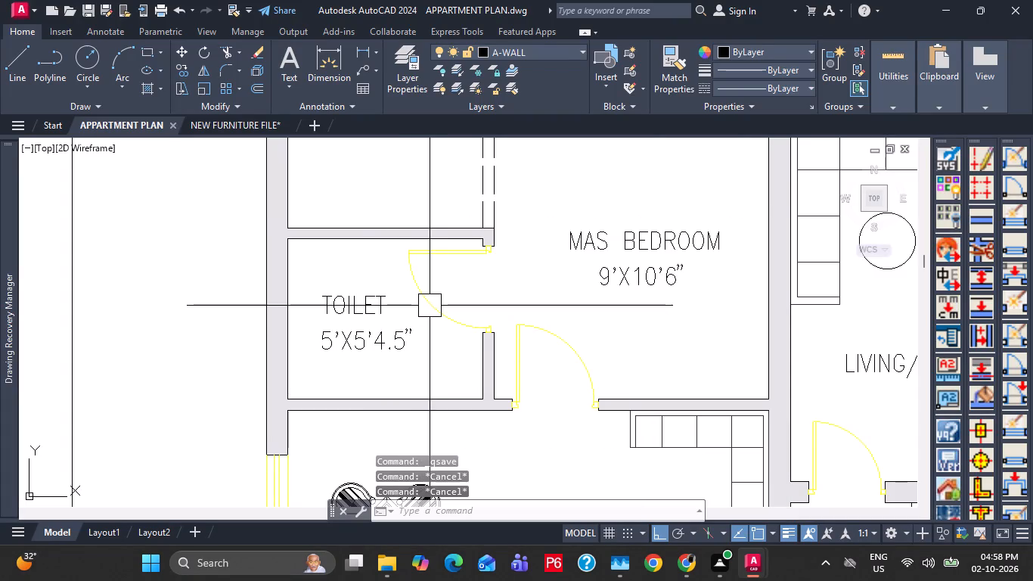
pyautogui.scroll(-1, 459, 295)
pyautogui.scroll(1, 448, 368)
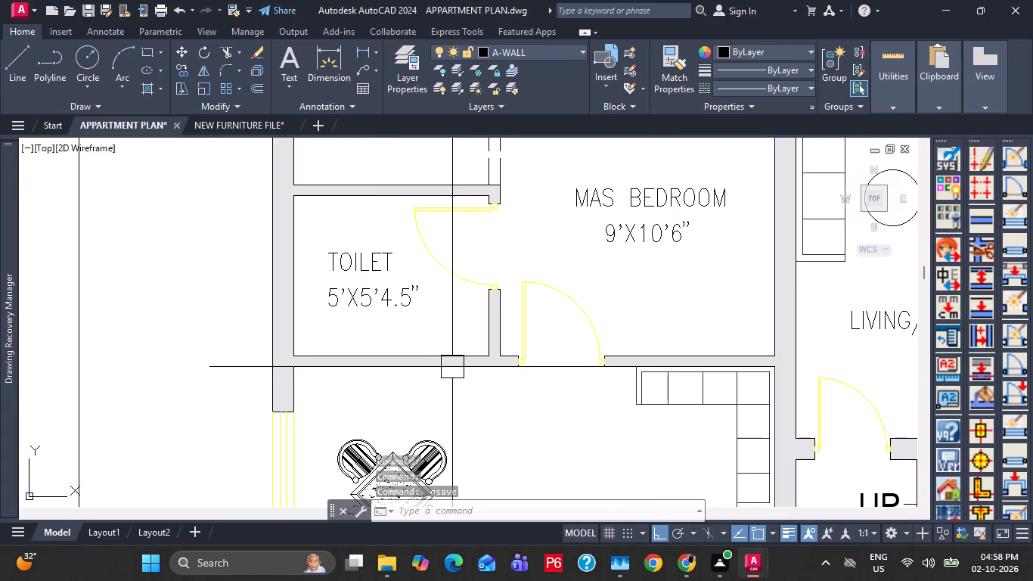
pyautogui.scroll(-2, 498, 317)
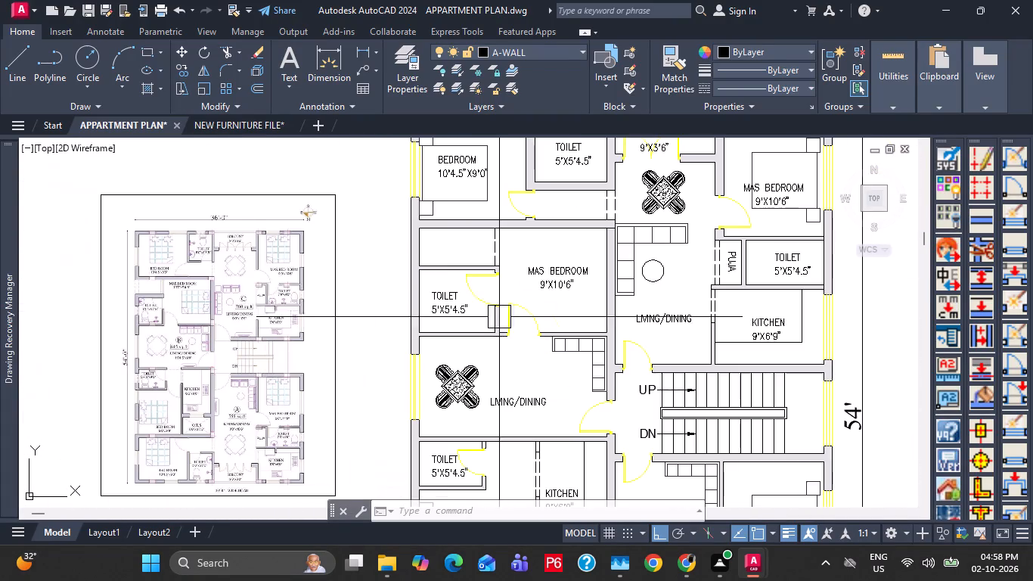
# Delete the reference floor plan image beside the apartment plan.
pyautogui.moveTo(450, 310); pyautogui.dragTo(430, 424, button='middle')
pyautogui.moveTo(457, 299); pyautogui.dragTo(406, 222, button='middle')
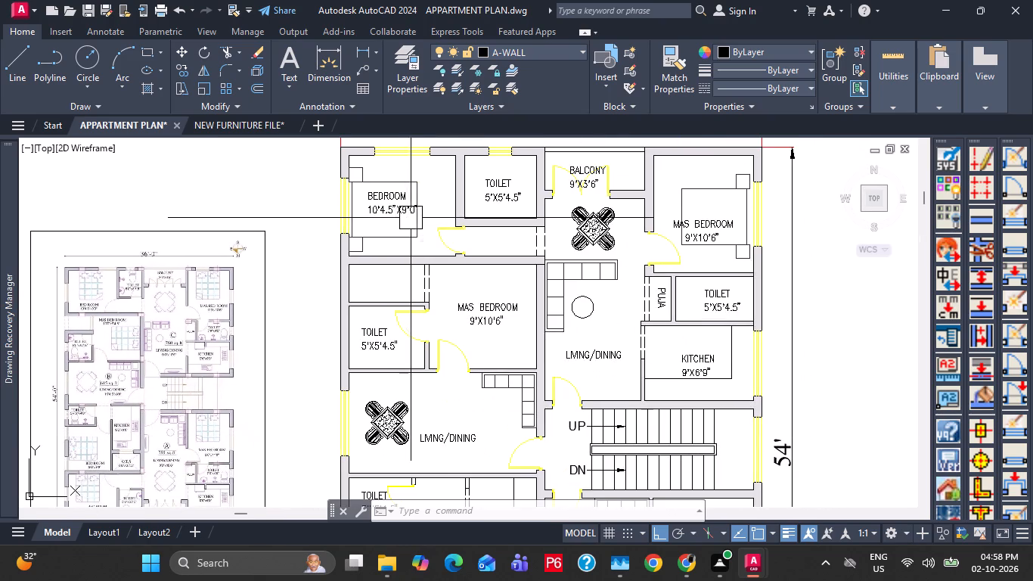
pyautogui.scroll(-2, 624, 213)
pyautogui.moveTo(617, 322); pyautogui.dragTo(614, 293, button='middle')
pyautogui.click(455, 312)
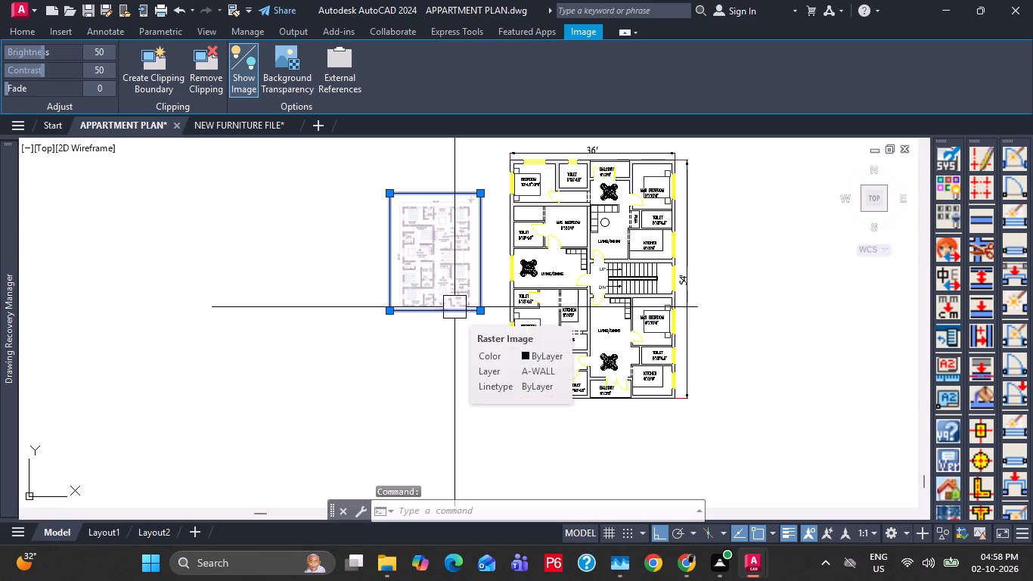
pyautogui.press('Delete')
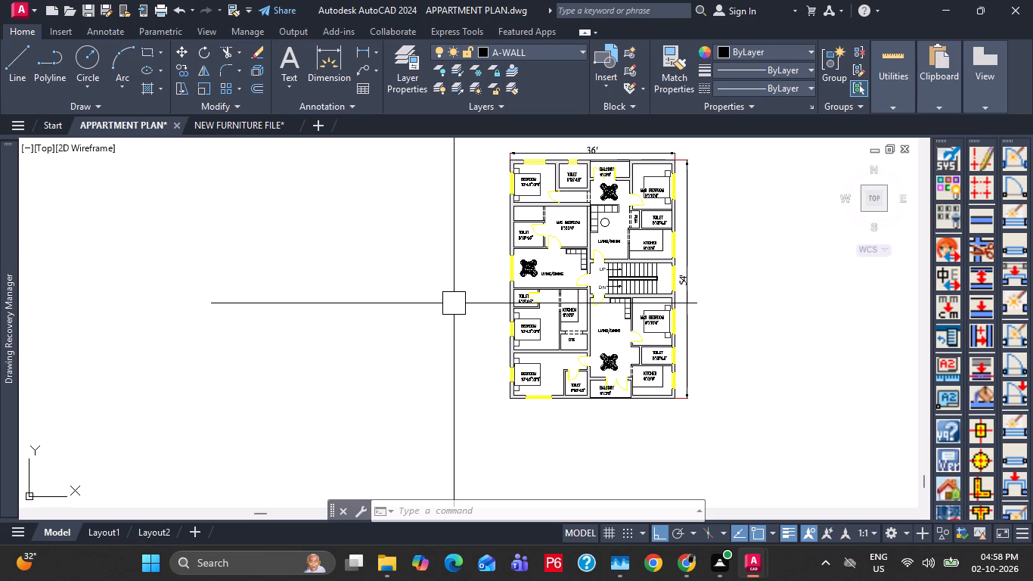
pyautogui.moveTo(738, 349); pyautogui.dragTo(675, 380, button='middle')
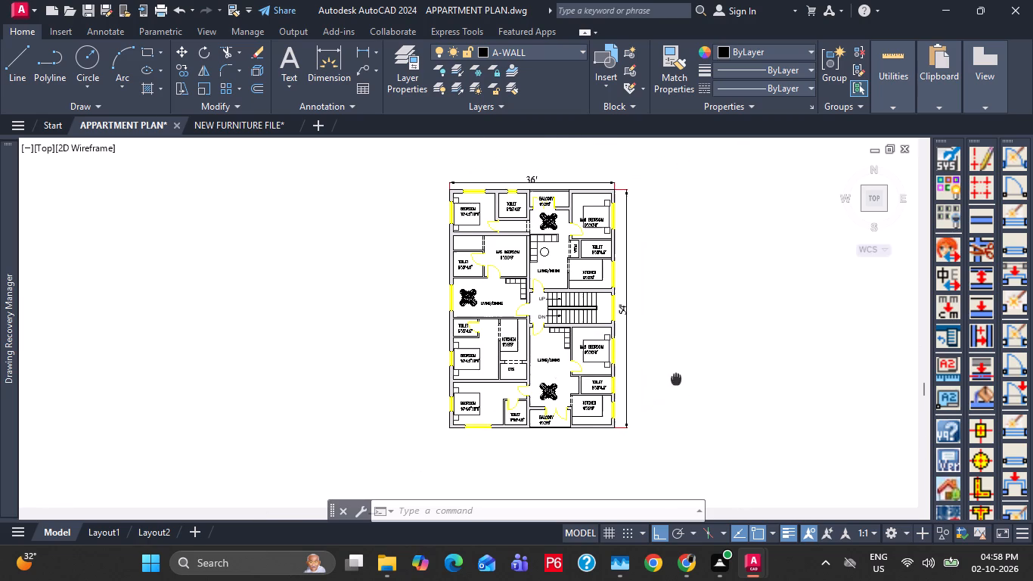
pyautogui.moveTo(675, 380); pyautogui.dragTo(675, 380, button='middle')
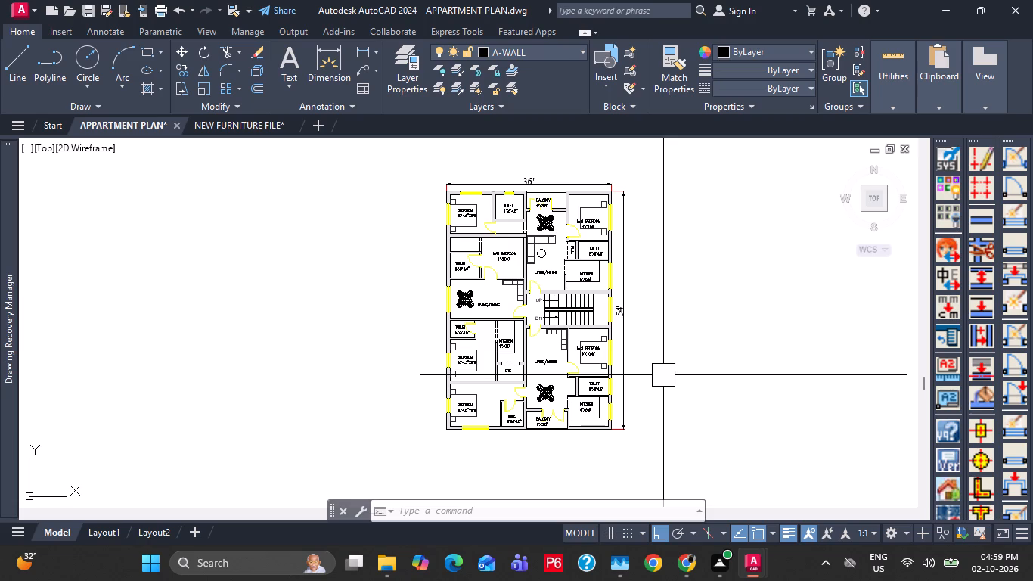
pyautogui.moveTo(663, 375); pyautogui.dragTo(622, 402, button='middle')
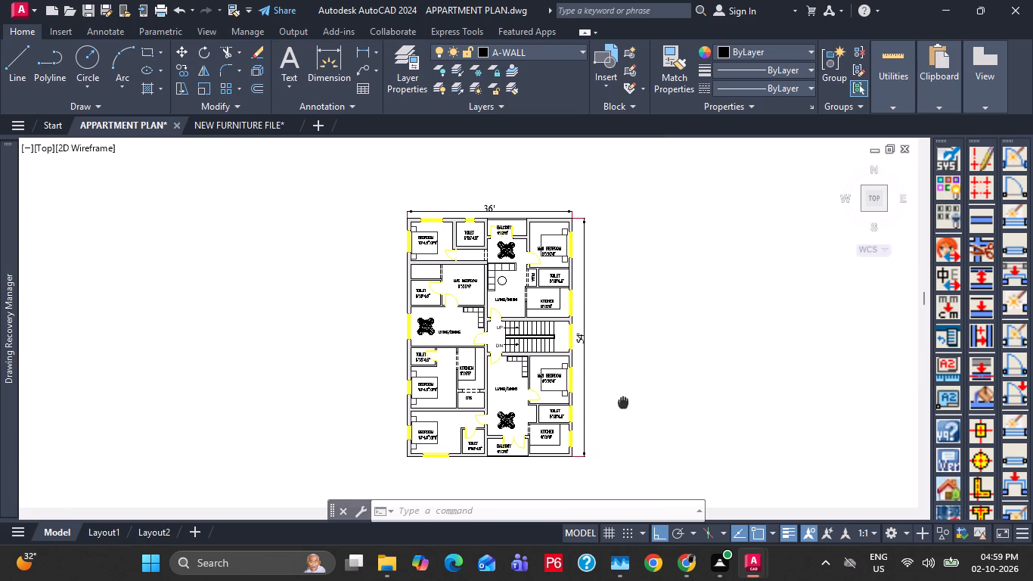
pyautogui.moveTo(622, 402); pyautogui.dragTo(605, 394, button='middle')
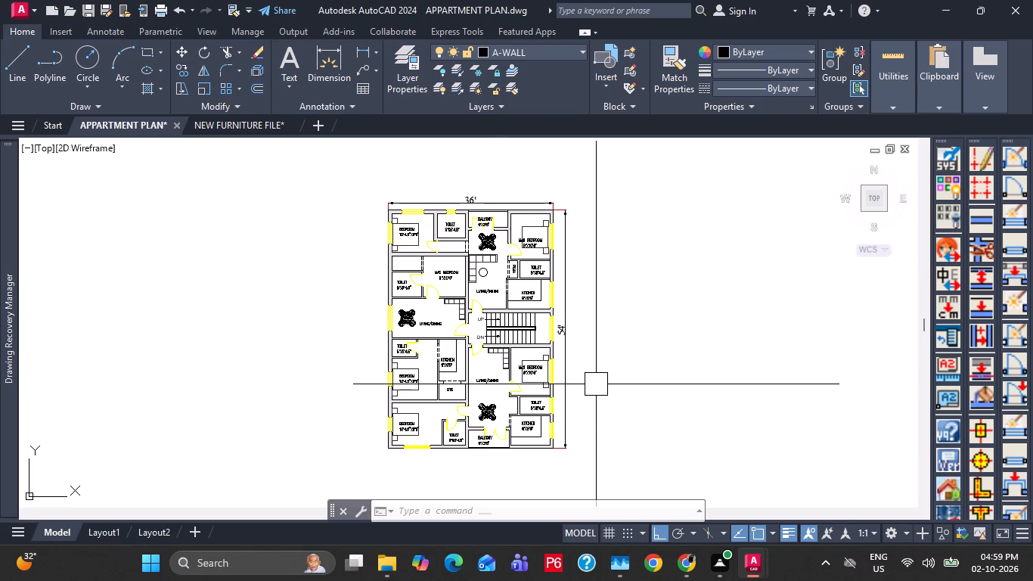
# Draw a sink rectangle about 1'4" by 11.6" below the counter line in the lowest 9'X6'9" kitchen beside the balcony.
pyautogui.scroll(2, 529, 428)
pyautogui.moveTo(529, 428); pyautogui.dragTo(523, 392, button='middle')
pyautogui.scroll(1, 430, 454)
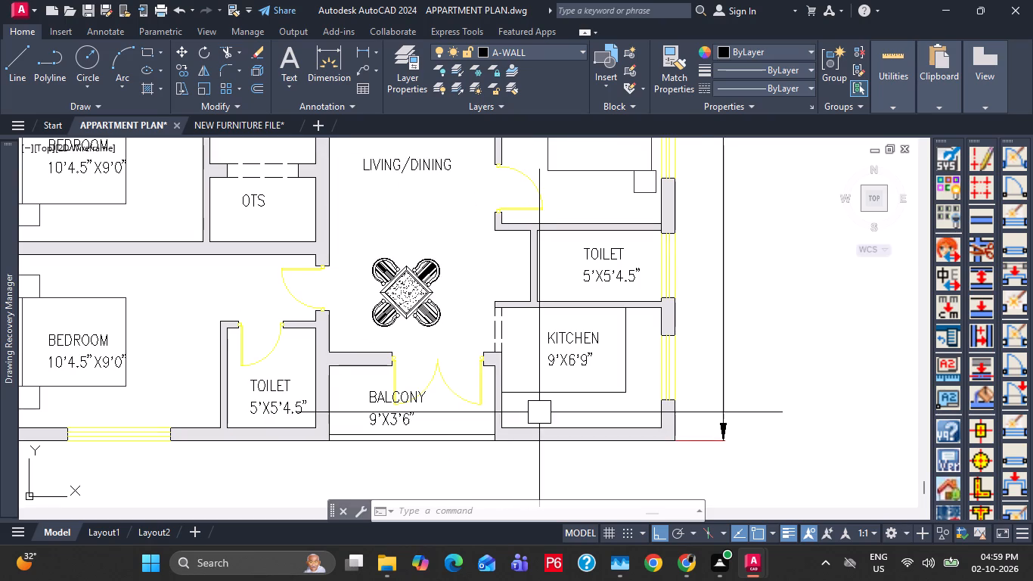
pyautogui.write('RE')
pyautogui.press('space')
pyautogui.scroll(1, 539, 412)
pyautogui.write('REC')
pyautogui.press('space')
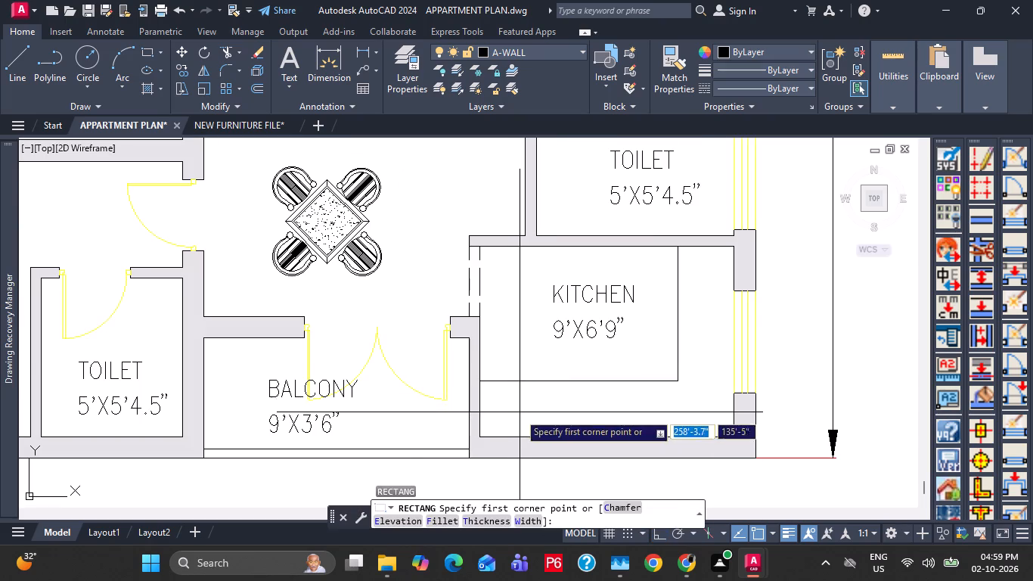
pyautogui.moveTo(518, 404); pyautogui.dragTo(525, 407)
pyautogui.scroll(3, 582, 430)
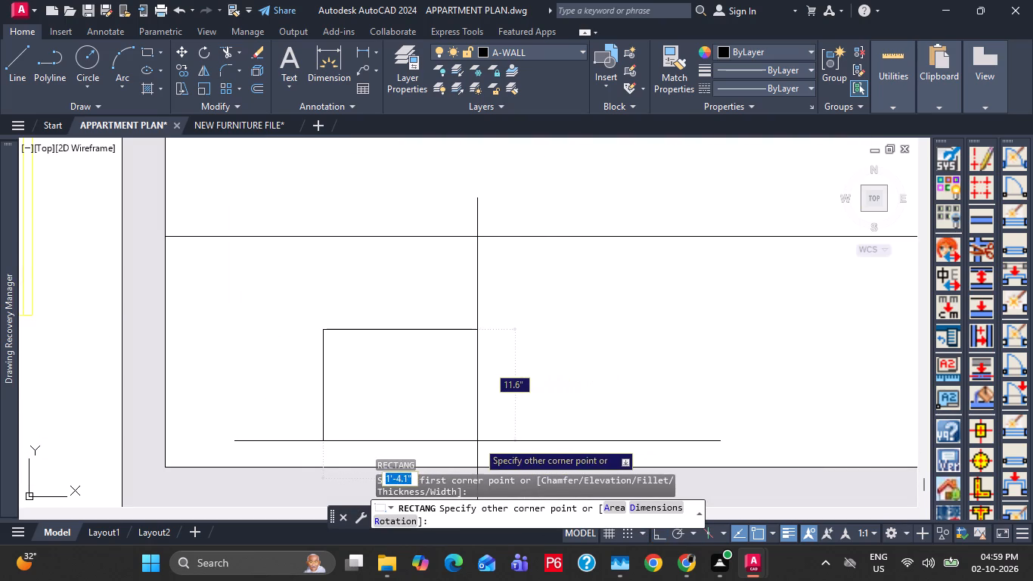
pyautogui.click(474, 441)
pyautogui.moveTo(551, 412); pyautogui.dragTo(585, 377, button='middle')
pyautogui.press('Escape')
pyautogui.press('Escape')
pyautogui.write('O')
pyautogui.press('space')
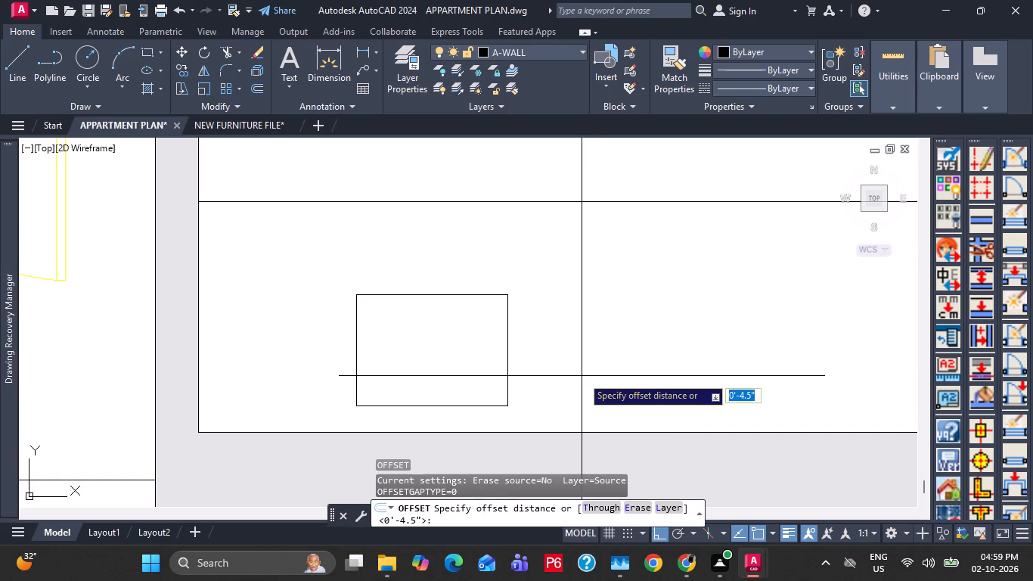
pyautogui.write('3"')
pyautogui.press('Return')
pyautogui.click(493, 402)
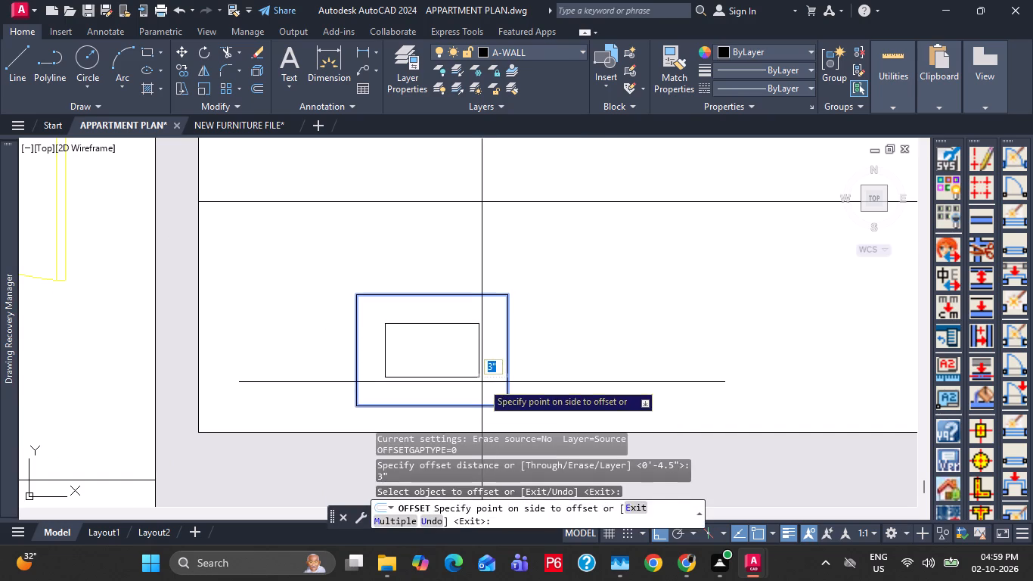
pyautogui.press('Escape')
# Offset the sink rectangle 1" inward.
pyautogui.write('O 1"')
pyautogui.press('Return')
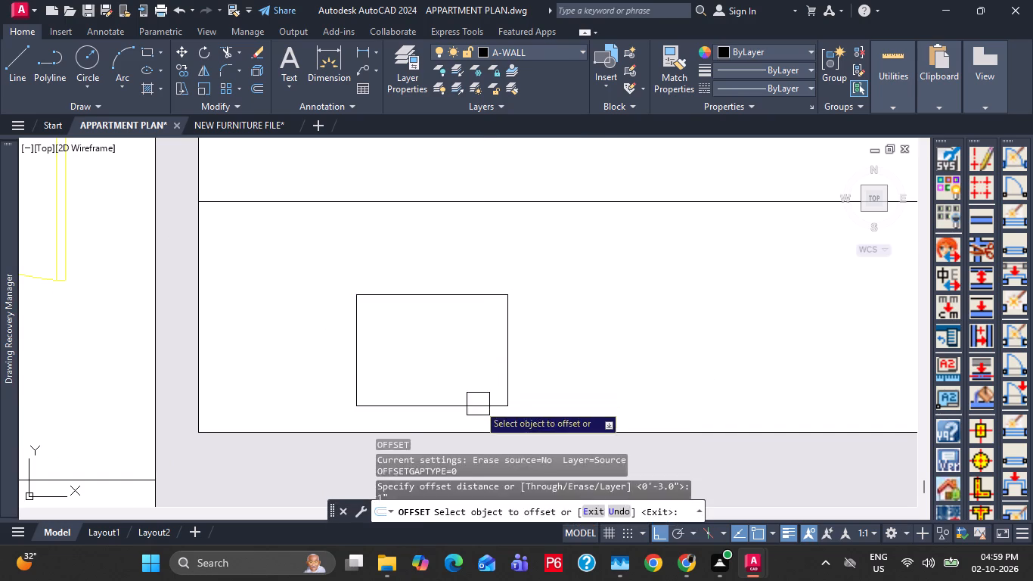
pyautogui.moveTo(478, 405); pyautogui.dragTo(474, 398)
pyautogui.click(469, 380)
pyautogui.press('Escape')
pyautogui.press('Escape')
# Draw a small drain circle near the middle of the inner sink rectangle.
pyautogui.press('c')
pyautogui.press('space')
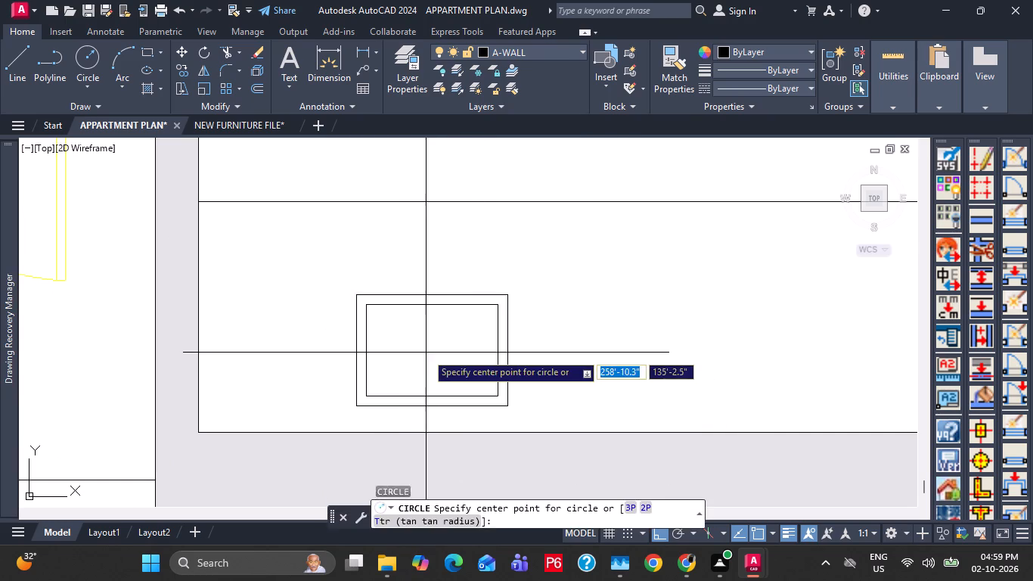
pyautogui.click(426, 353)
pyautogui.click(433, 361)
pyautogui.scroll(2, 442, 362)
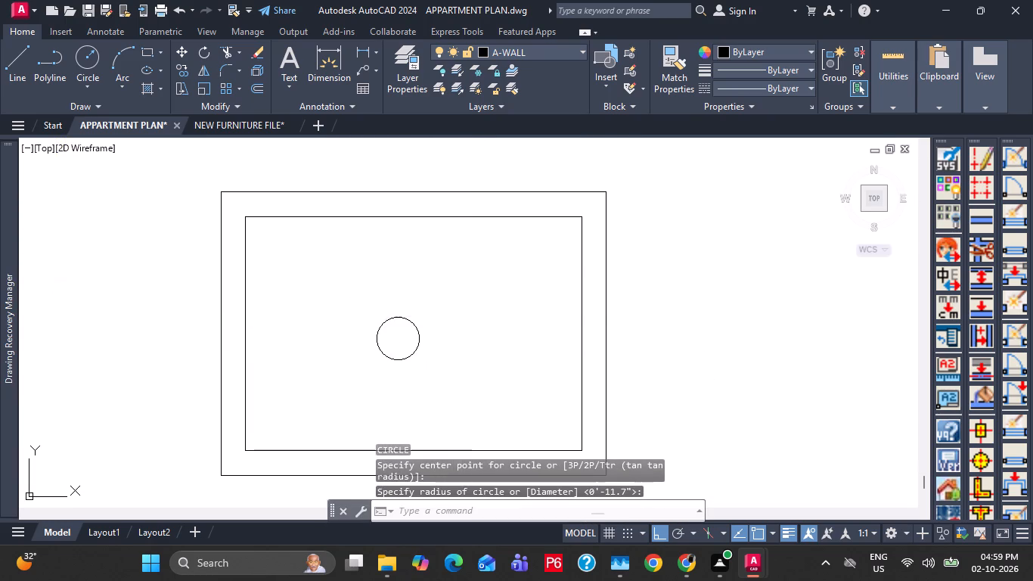
pyautogui.press('Escape')
# Draw a vertical and a horizontal construction line through the midpoints of the inner sink rectangle's sides.
pyautogui.write('XL V')
pyautogui.press('space')
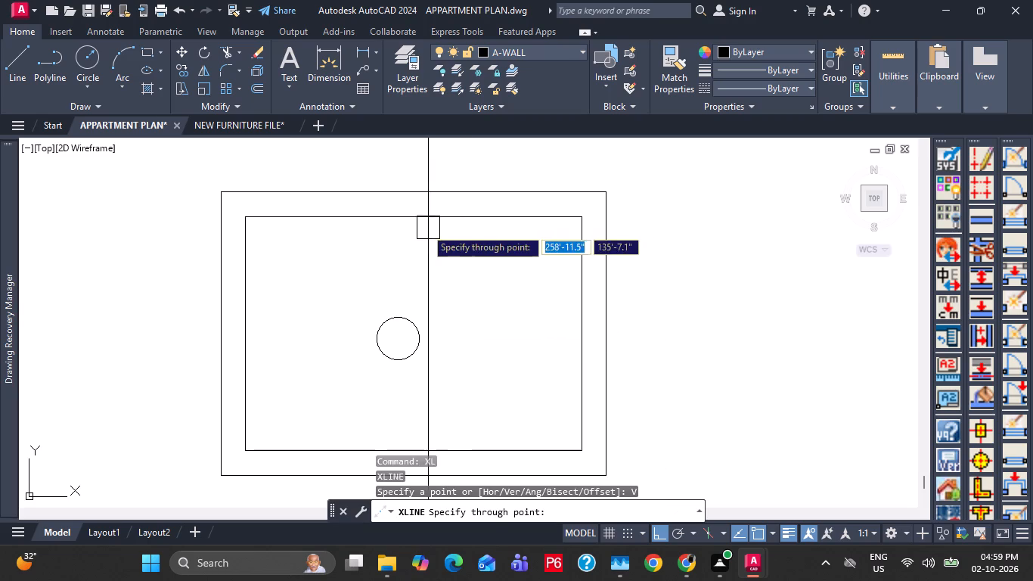
pyautogui.click(414, 217)
pyautogui.press('Escape')
pyautogui.press('Escape')
pyautogui.press('x')
pyautogui.write('L H')
pyautogui.press('space')
pyautogui.click(247, 331)
pyautogui.press('Escape')
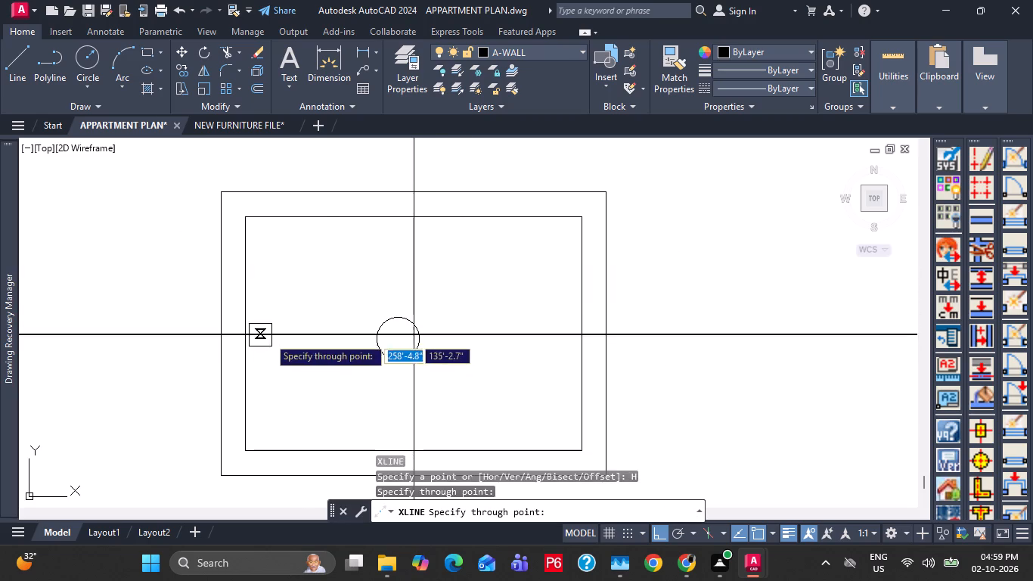
# Move the drain circle from its centre to the intersection of the two construction lines.
pyautogui.scroll(1, 341, 350)
pyautogui.press('Escape')
pyautogui.click(411, 359)
pyautogui.press('m')
pyautogui.press('space')
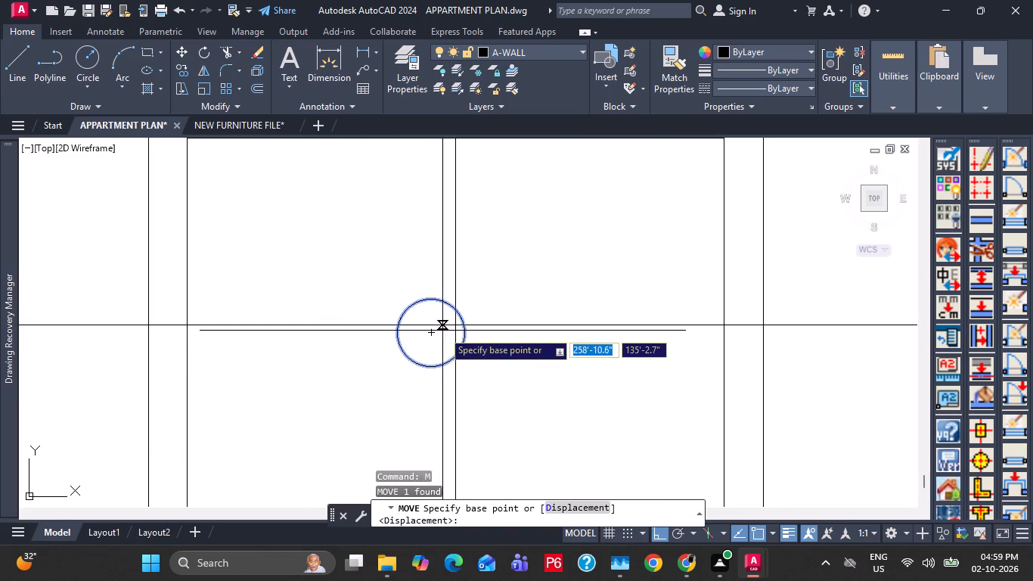
pyautogui.click(435, 334)
pyautogui.click(458, 323)
# Erase the vertical and horizontal construction lines crossing the sink.
pyautogui.moveTo(554, 283); pyautogui.dragTo(544, 356)
pyautogui.moveTo(560, 235); pyautogui.dragTo(520, 233)
pyautogui.click(431, 224)
pyautogui.scroll(-2, 441, 226)
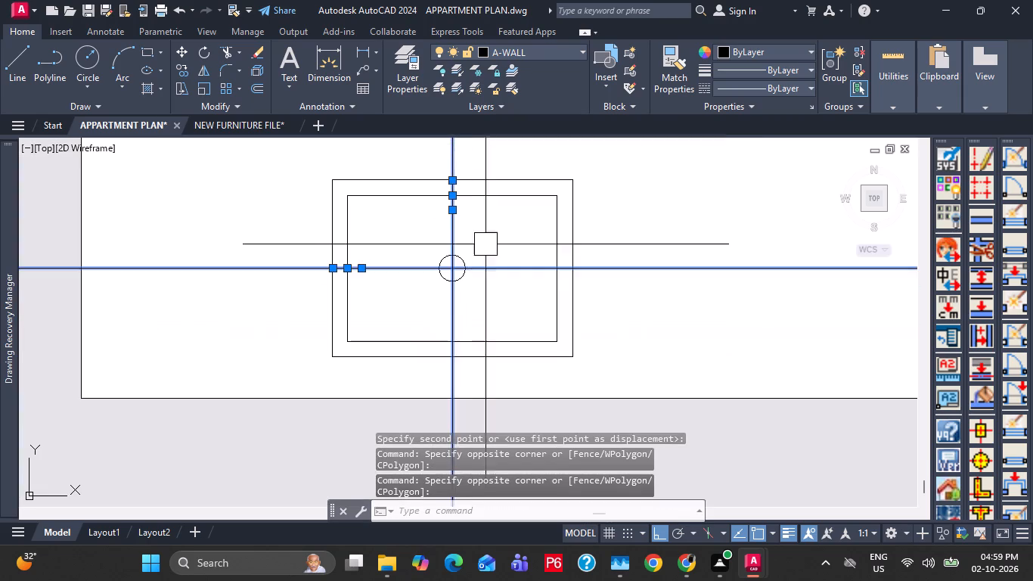
pyautogui.press('Delete')
pyautogui.scroll(-2, 565, 258)
pyautogui.moveTo(584, 259); pyautogui.dragTo(563, 309, button='middle')
pyautogui.press('Escape')
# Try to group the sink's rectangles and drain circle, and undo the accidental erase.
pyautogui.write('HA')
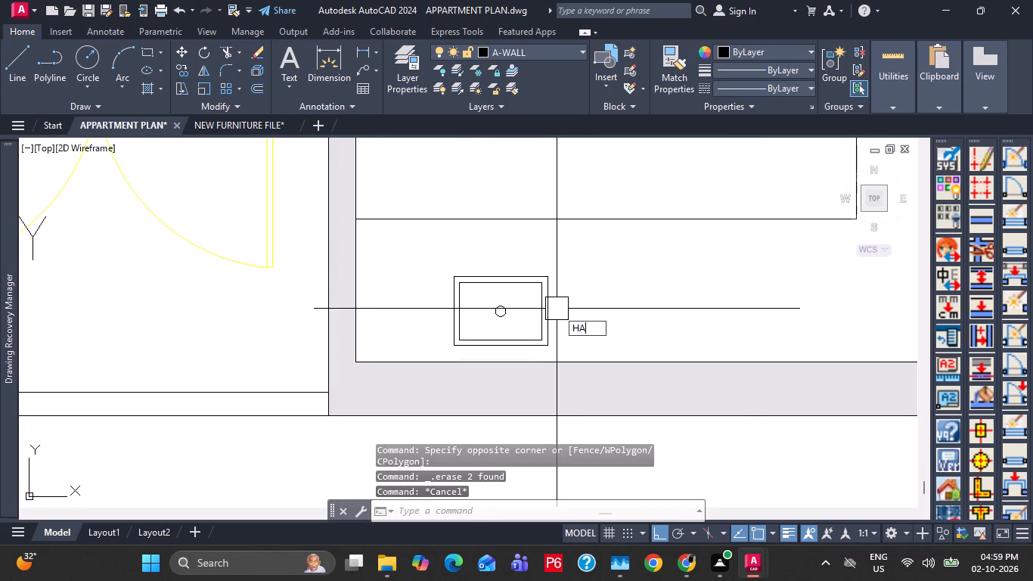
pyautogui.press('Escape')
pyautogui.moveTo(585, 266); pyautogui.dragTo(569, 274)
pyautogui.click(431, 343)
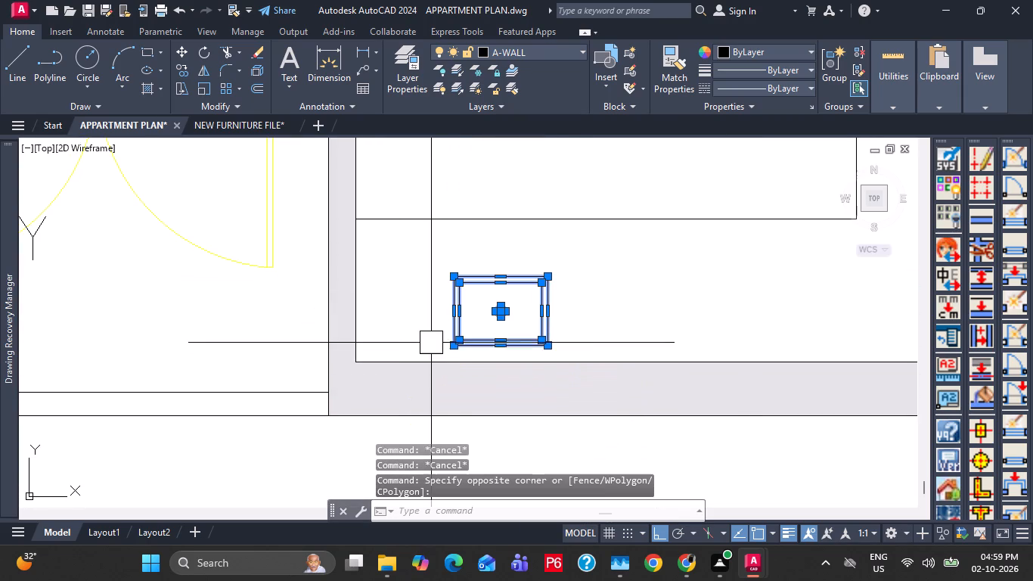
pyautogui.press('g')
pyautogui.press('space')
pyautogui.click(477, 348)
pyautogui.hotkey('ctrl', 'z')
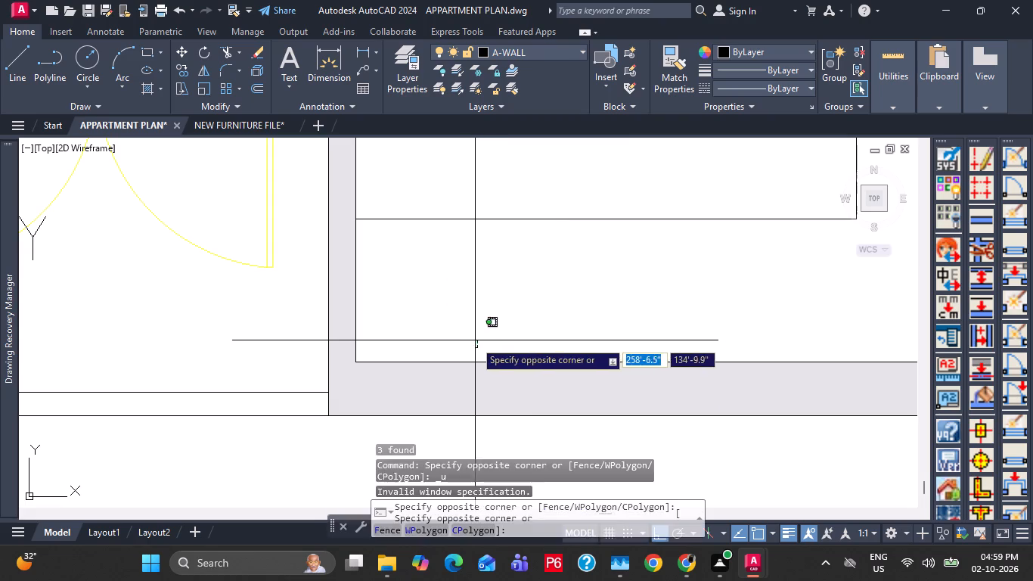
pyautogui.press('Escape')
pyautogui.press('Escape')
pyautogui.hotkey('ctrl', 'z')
# Group the sink's two rectangles and drain circle together.
pyautogui.click(577, 269)
pyautogui.click(433, 343)
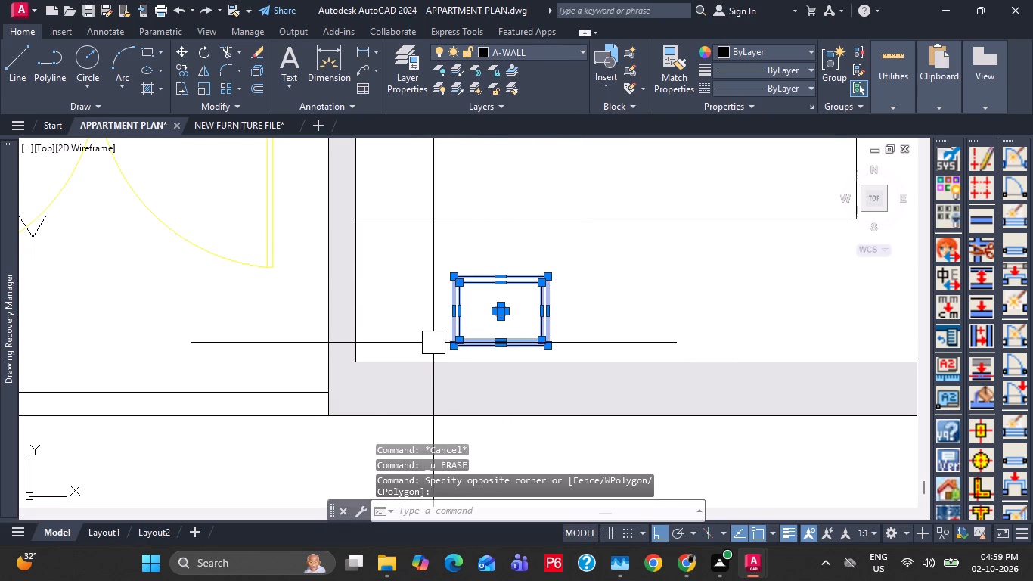
pyautogui.press('d')
pyautogui.press('BackSpace')
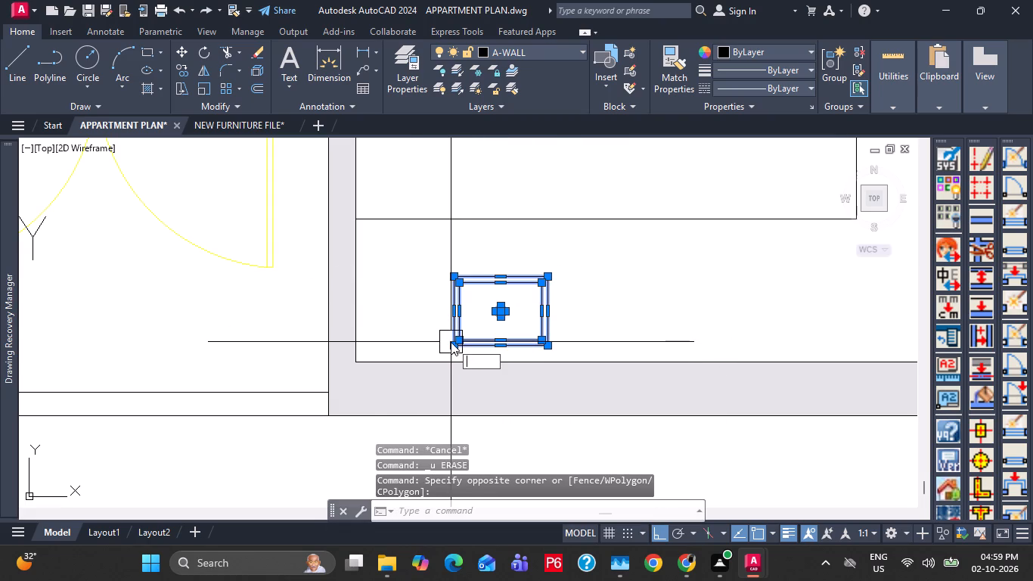
pyautogui.write('G')
pyautogui.press('space')
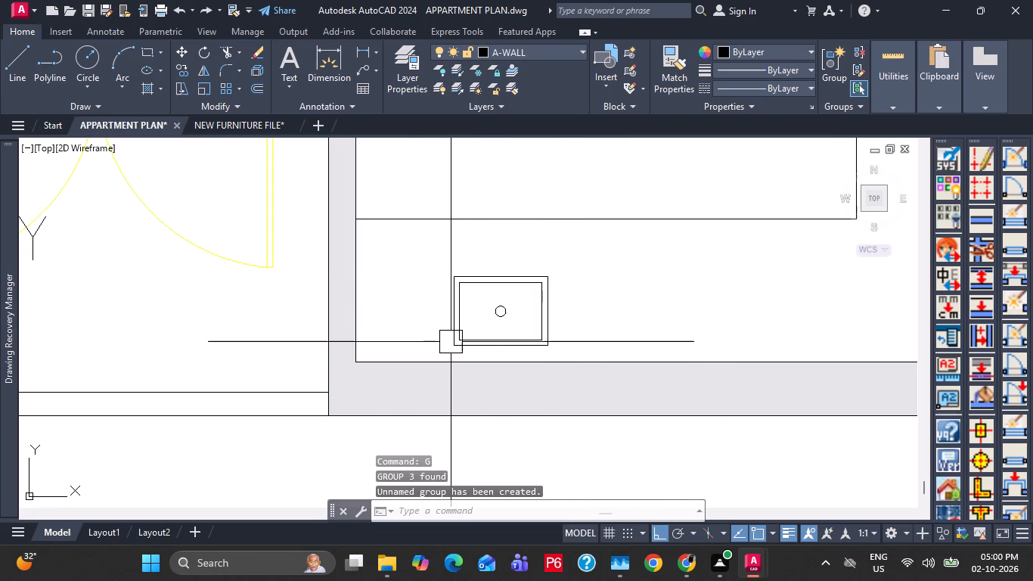
# Copy the sink group by its lower-left corner to the lower-left corner of the 9'X6'9" kitchen above the staircase.
pyautogui.click(459, 342)
pyautogui.write('CO')
pyautogui.press('space')
pyautogui.click(448, 349)
pyautogui.scroll(-1, 482, 355)
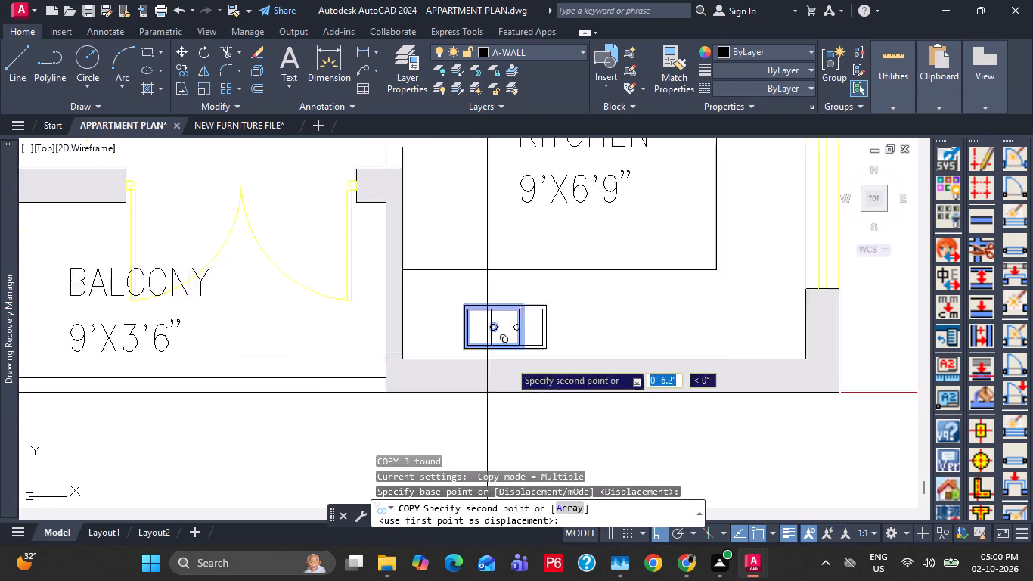
pyautogui.scroll(-1, 518, 361)
pyautogui.moveTo(644, 328); pyautogui.dragTo(592, 402, button='middle')
pyautogui.scroll(-2, 592, 374)
pyautogui.moveTo(645, 286); pyautogui.dragTo(609, 396, button='middle')
pyautogui.moveTo(590, 405); pyautogui.dragTo(599, 359, button='middle')
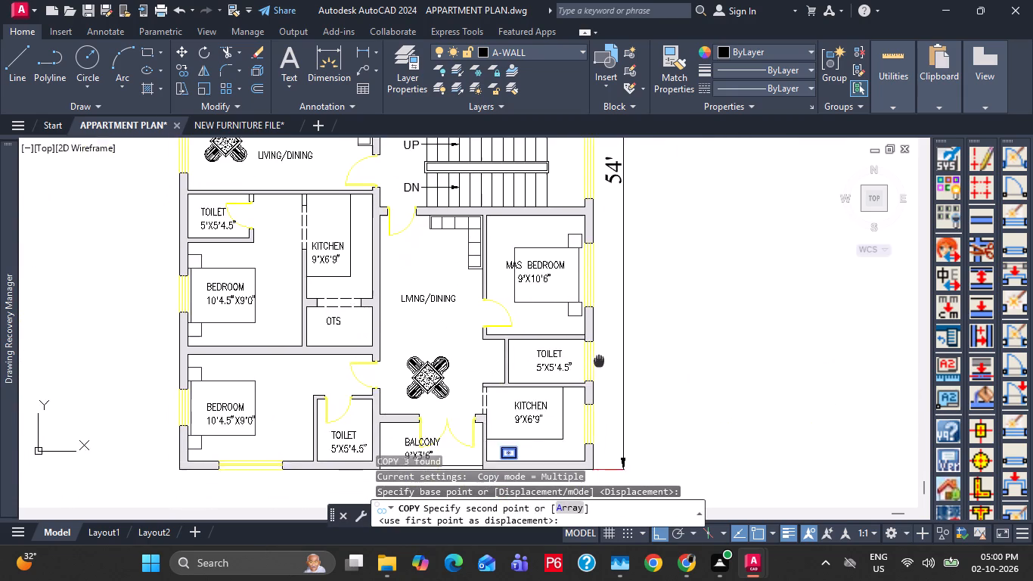
pyautogui.moveTo(599, 359); pyautogui.dragTo(610, 506, button='middle')
pyautogui.moveTo(550, 329); pyautogui.dragTo(562, 421, button='middle')
pyautogui.scroll(2, 516, 369)
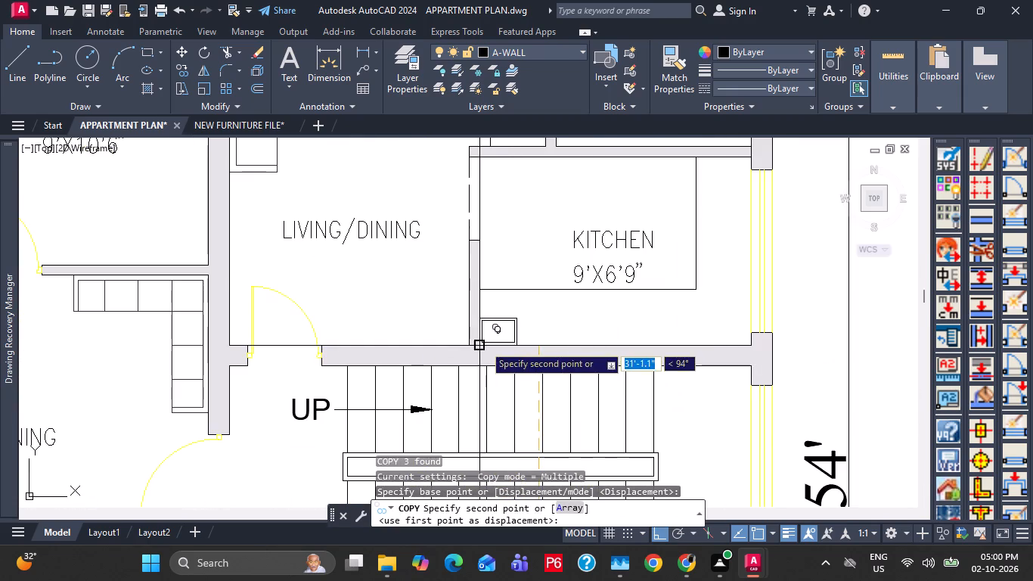
pyautogui.click(483, 344)
# Place another copy of the sink group at the lower-left corner of the 9'X6'9" kitchen above the OTS.
pyautogui.scroll(-3, 540, 318)
pyautogui.moveTo(551, 292); pyautogui.dragTo(561, 447, button='middle')
pyautogui.moveTo(560, 405); pyautogui.dragTo(588, 315, button='middle')
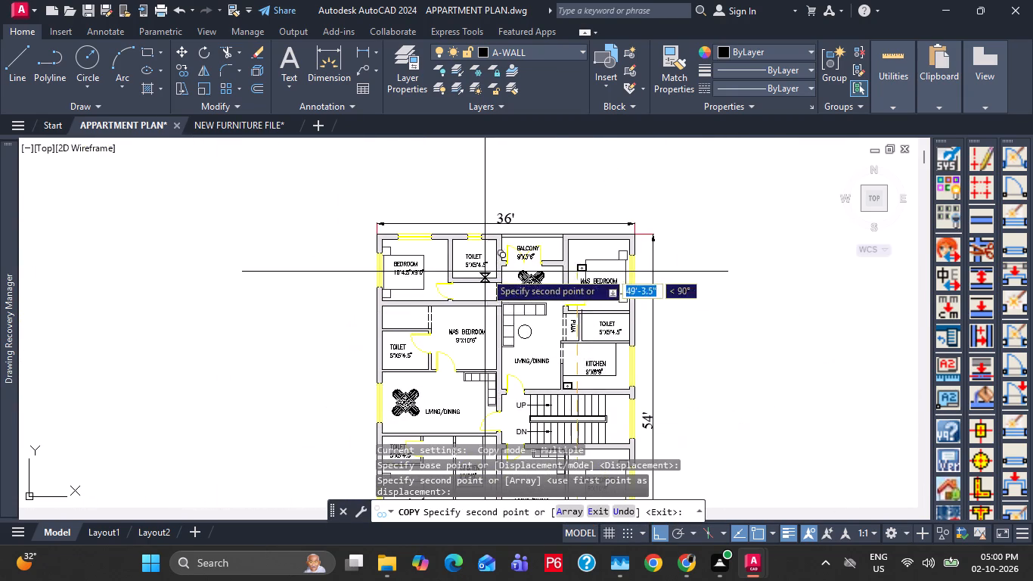
pyautogui.moveTo(458, 316); pyautogui.dragTo(480, 231, button='middle')
pyautogui.moveTo(495, 402); pyautogui.dragTo(501, 270, button='middle')
pyautogui.scroll(3, 501, 270)
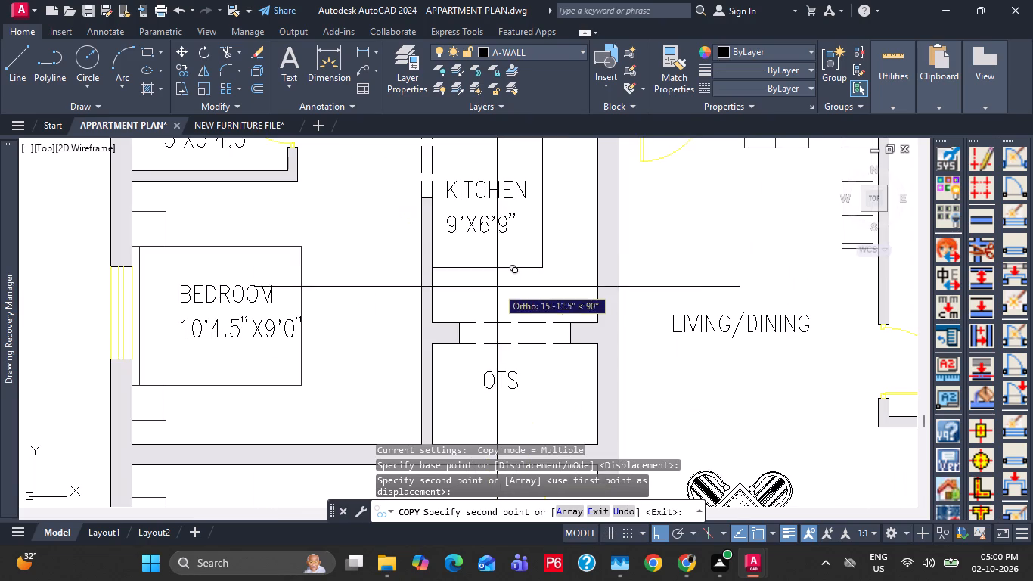
pyautogui.click(430, 323)
pyautogui.press('Escape')
pyautogui.press('Escape')
# Scale up the sink copy above the OTS by a factor of about 2.1 from its inner lower-left corner.
pyautogui.scroll(-1, 487, 297)
pyautogui.click(476, 300)
pyautogui.scroll(2, 476, 300)
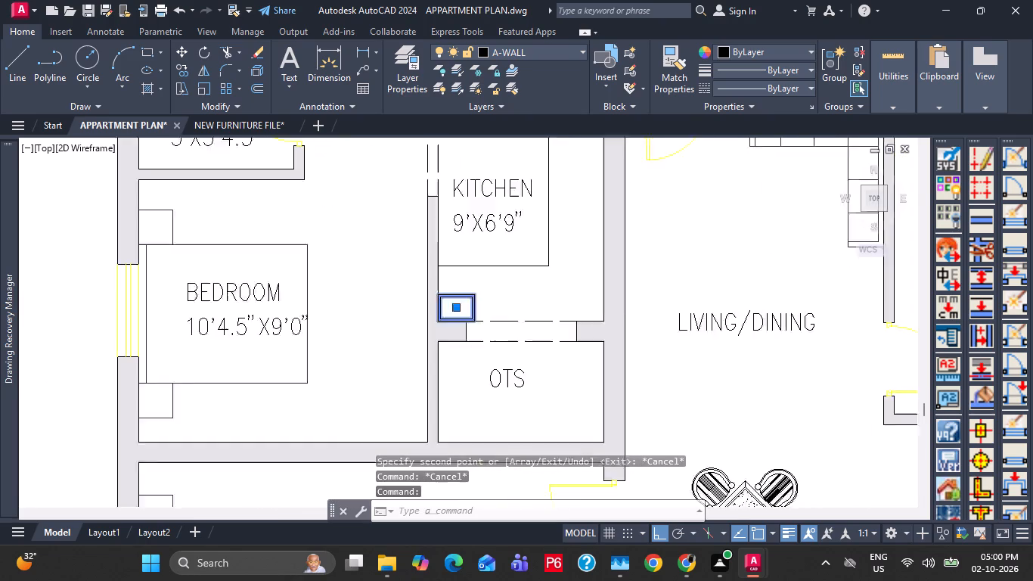
pyautogui.scroll(1, 476, 300)
pyautogui.write('SC')
pyautogui.press('space')
pyautogui.click(386, 351)
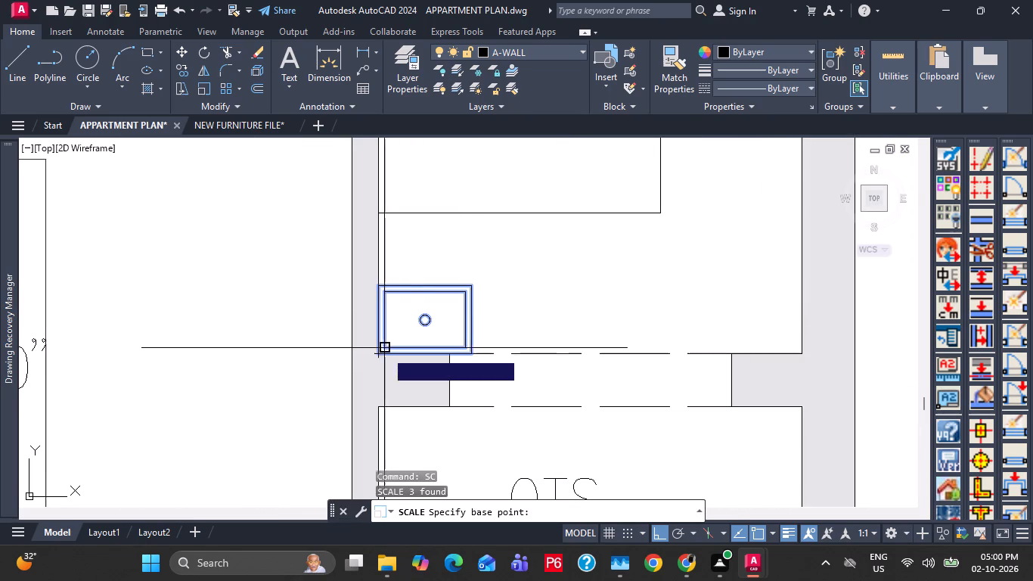
pyautogui.click(474, 303)
# Move the enlarged sink so its outer lower-left corner meets the lower-left corner of the kitchen above the OTS.
pyautogui.click(564, 316)
pyautogui.press('m')
pyautogui.press('space')
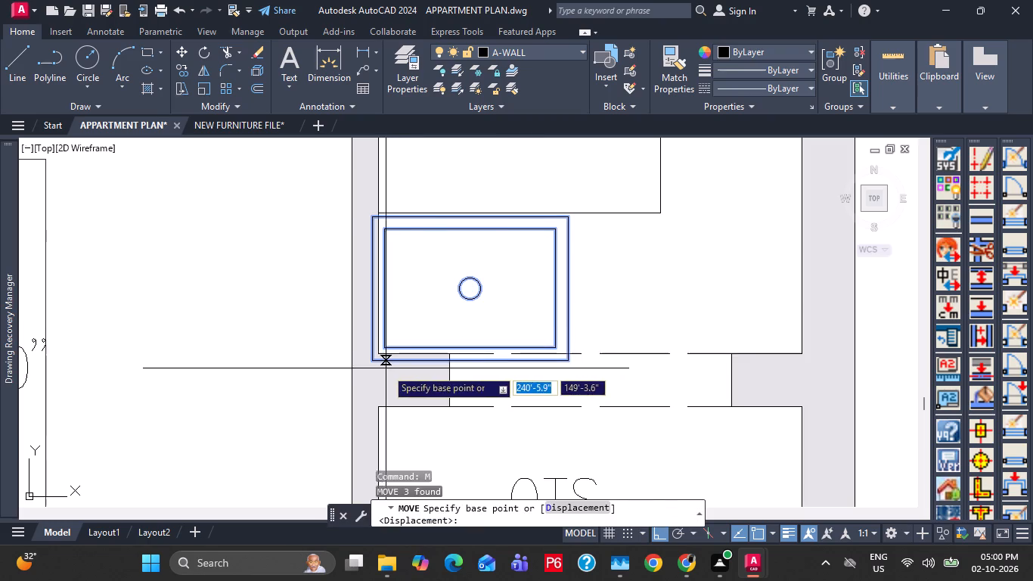
pyautogui.click(373, 364)
pyautogui.click(379, 351)
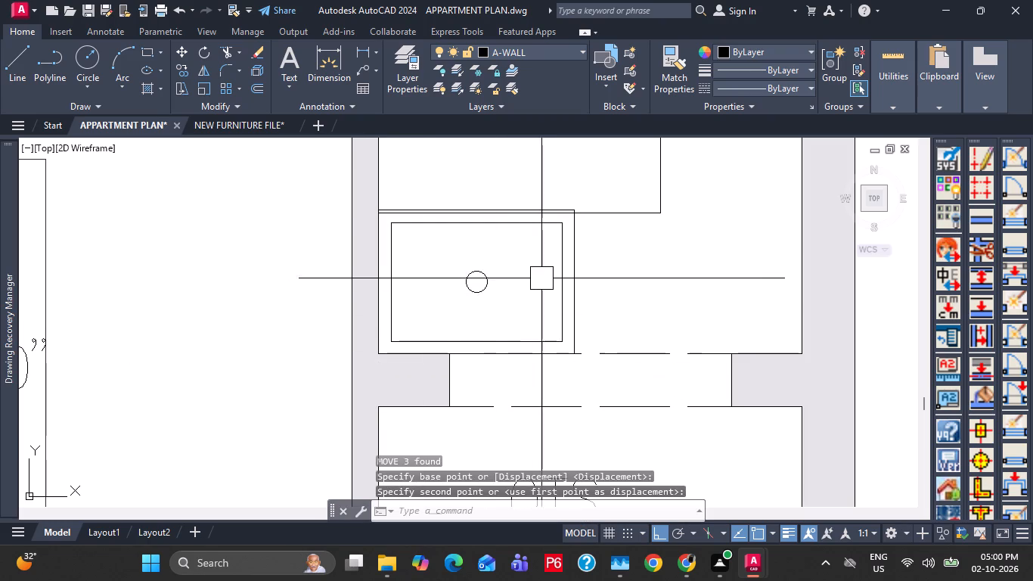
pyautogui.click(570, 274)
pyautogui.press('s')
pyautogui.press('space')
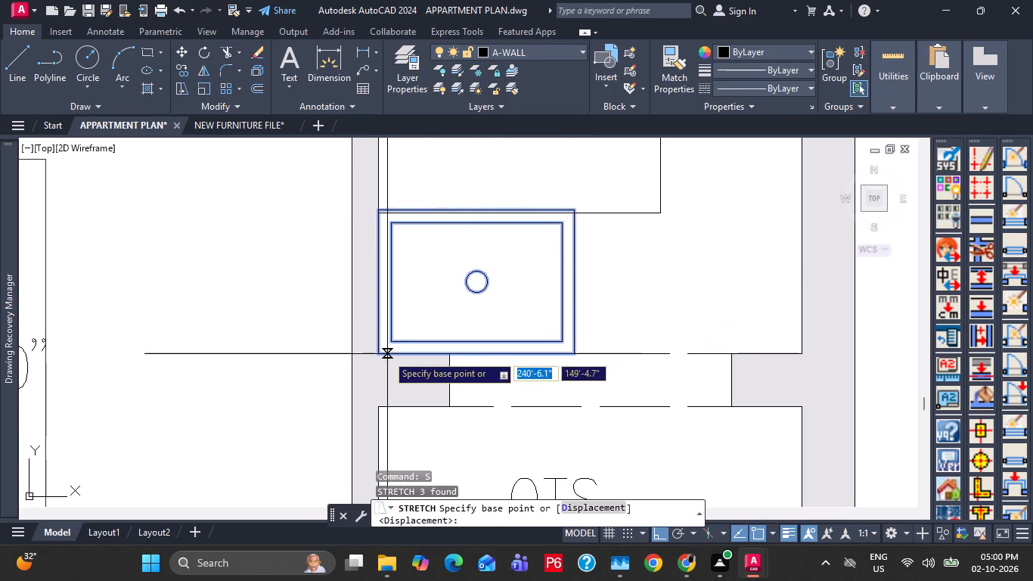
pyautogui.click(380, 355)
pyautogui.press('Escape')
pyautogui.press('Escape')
# Scale down the sink in the kitchen above the OTS by a factor of about 0.94 from its lower-left corner.
pyautogui.click(476, 288)
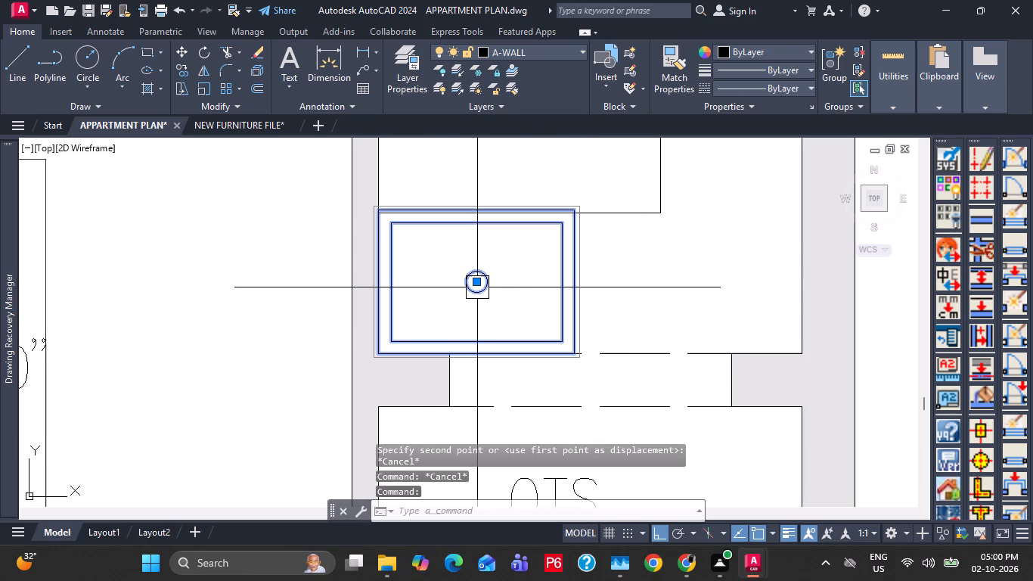
pyautogui.write('SC')
pyautogui.press('space')
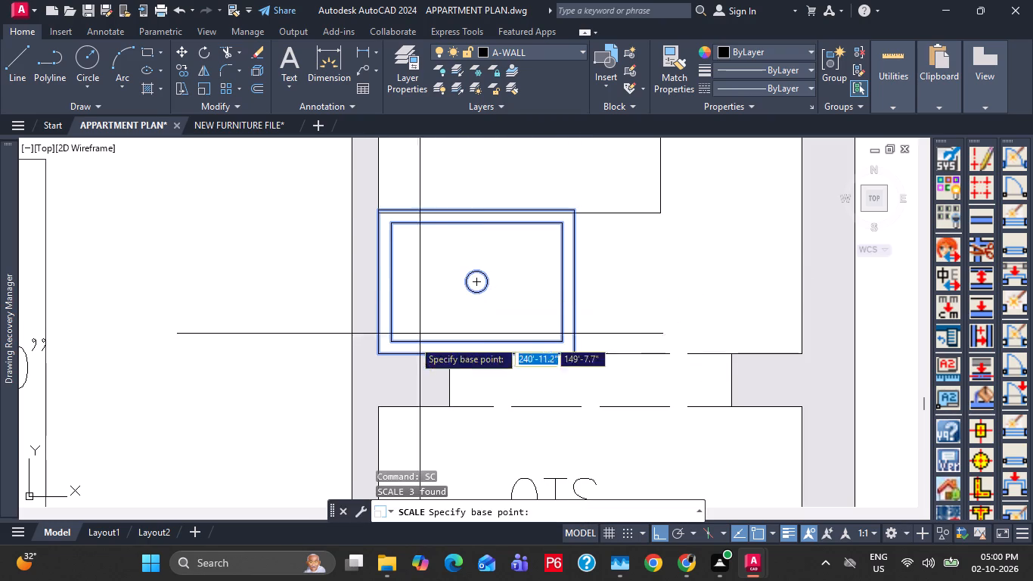
pyautogui.click(383, 356)
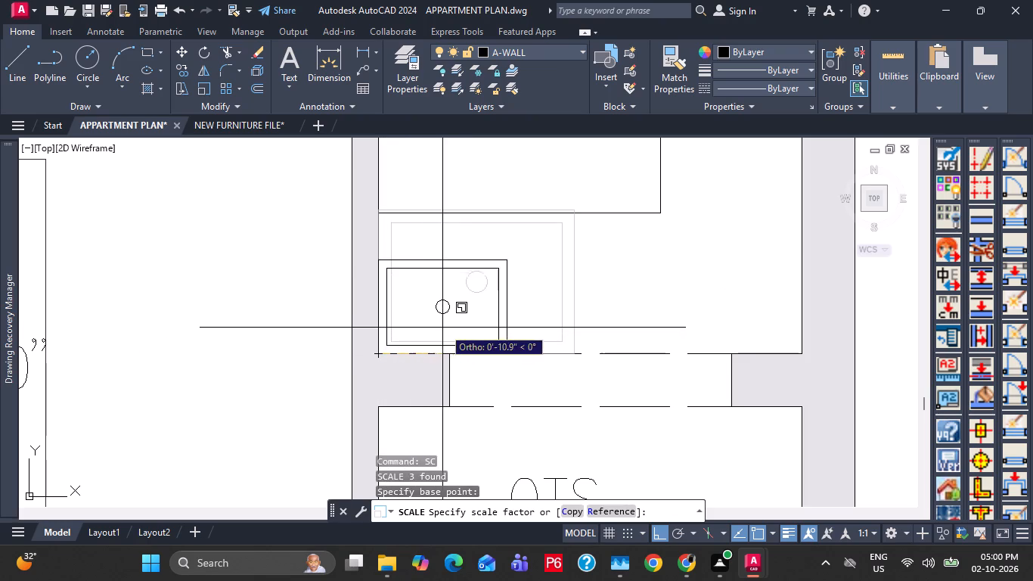
pyautogui.click(470, 322)
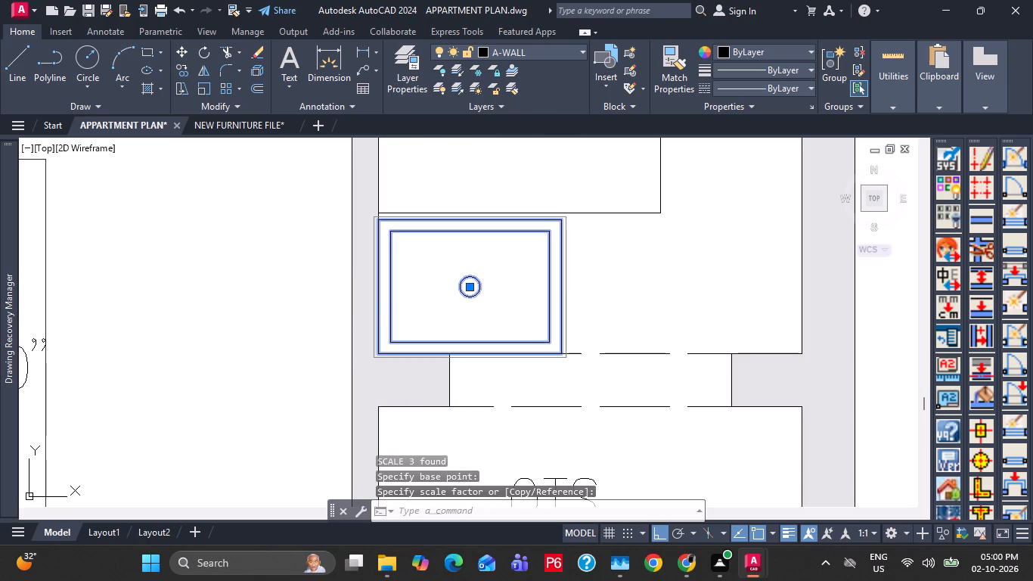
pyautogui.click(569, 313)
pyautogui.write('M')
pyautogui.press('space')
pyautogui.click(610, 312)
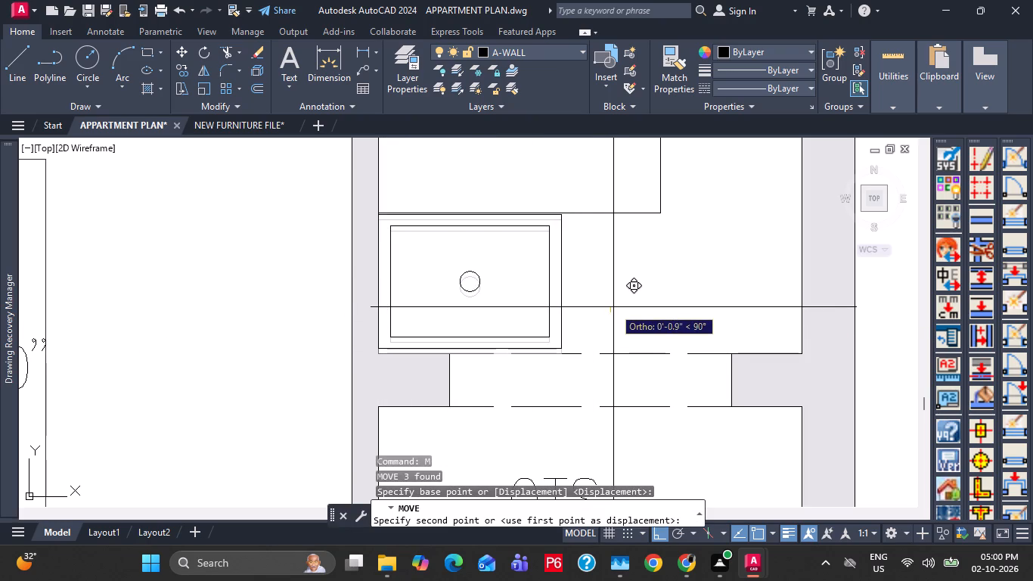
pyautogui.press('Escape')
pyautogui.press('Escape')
# Move the resized sink above the OTS straight up by about 0.3".
pyautogui.click(571, 328)
pyautogui.write('M')
pyautogui.press('space')
pyautogui.click(617, 317)
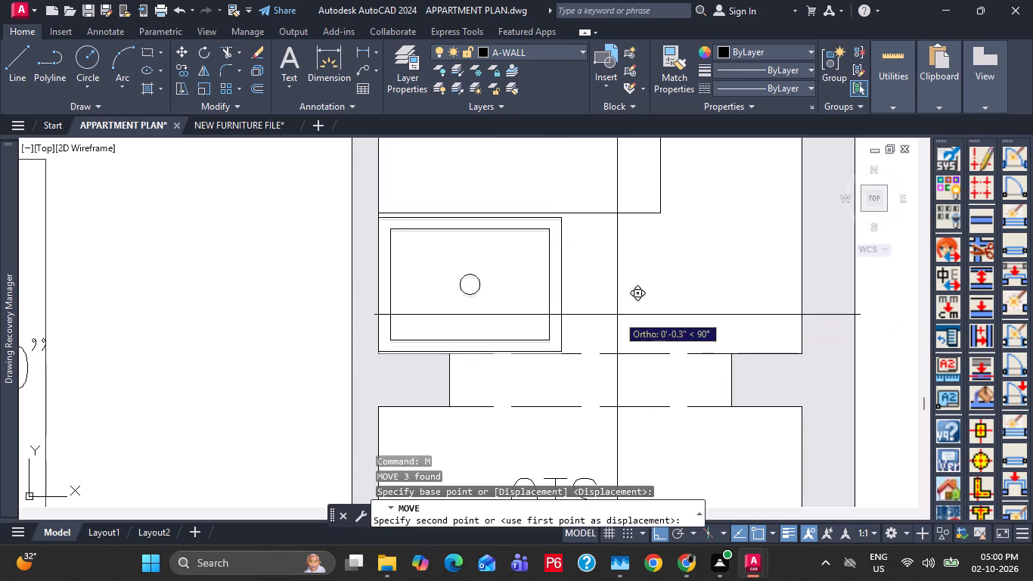
pyautogui.click(617, 314)
pyautogui.scroll(-3, 503, 271)
pyautogui.press('Escape')
# Delete the small sink from the 9'X6'9" kitchen beside the balcony in the lower part of the plan.
pyautogui.scroll(-2, 523, 284)
pyautogui.moveTo(569, 390); pyautogui.dragTo(566, 367, button='middle')
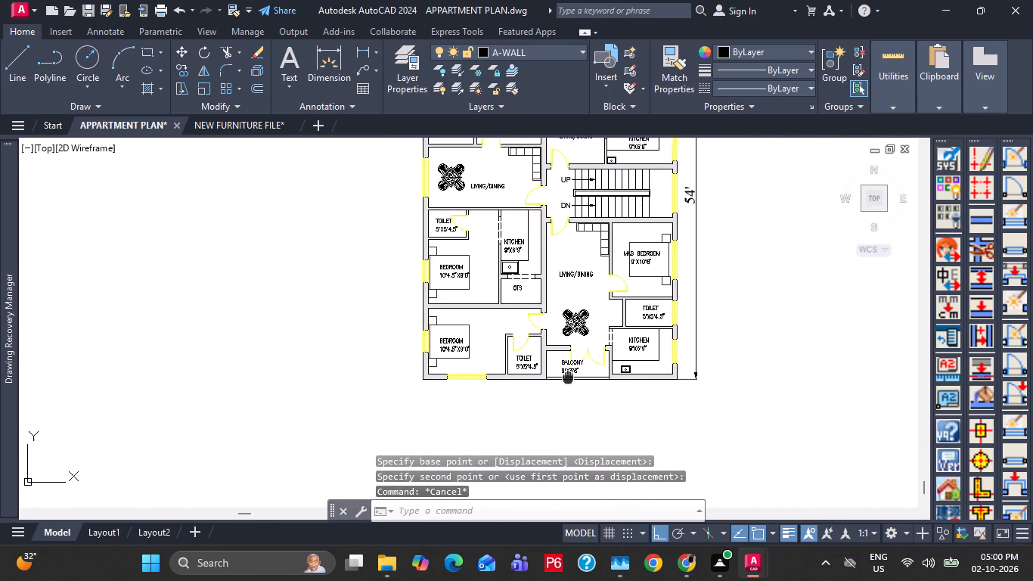
pyautogui.moveTo(566, 367); pyautogui.dragTo(565, 356, button='middle')
pyautogui.scroll(2, 625, 343)
pyautogui.click(618, 355)
pyautogui.scroll(1, 657, 247)
pyautogui.moveTo(657, 246); pyautogui.dragTo(595, 408, button='middle')
pyautogui.press('Delete')
# Delete the small sink from the 9'X6'9" kitchen above the staircase.
pyautogui.scroll(-2, 619, 256)
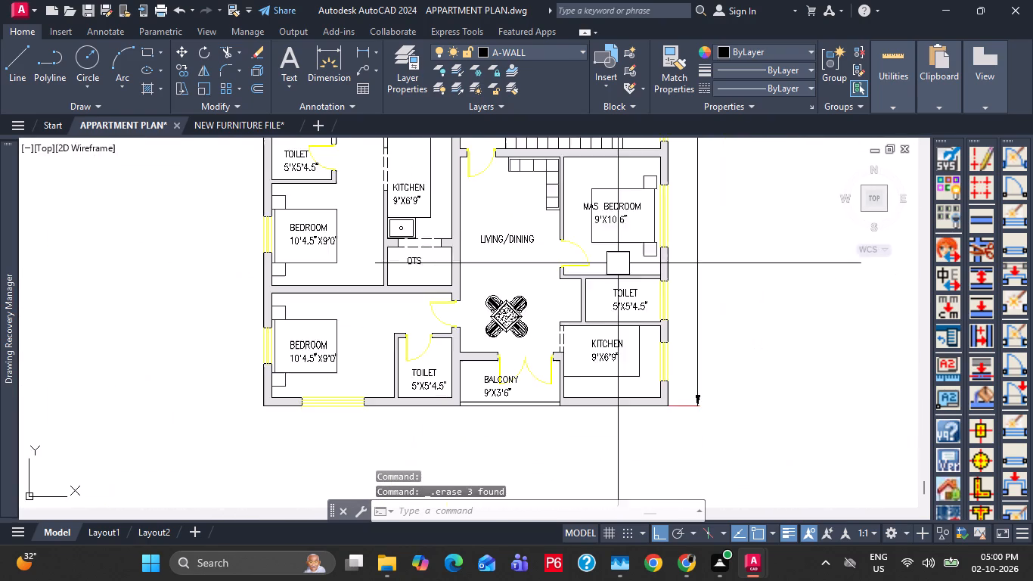
pyautogui.moveTo(619, 218); pyautogui.dragTo(612, 383, button='middle')
pyautogui.scroll(1, 609, 207)
pyautogui.moveTo(608, 209); pyautogui.dragTo(606, 340, button='middle')
pyautogui.scroll(2, 539, 358)
pyautogui.click(520, 365)
pyautogui.press('Delete')
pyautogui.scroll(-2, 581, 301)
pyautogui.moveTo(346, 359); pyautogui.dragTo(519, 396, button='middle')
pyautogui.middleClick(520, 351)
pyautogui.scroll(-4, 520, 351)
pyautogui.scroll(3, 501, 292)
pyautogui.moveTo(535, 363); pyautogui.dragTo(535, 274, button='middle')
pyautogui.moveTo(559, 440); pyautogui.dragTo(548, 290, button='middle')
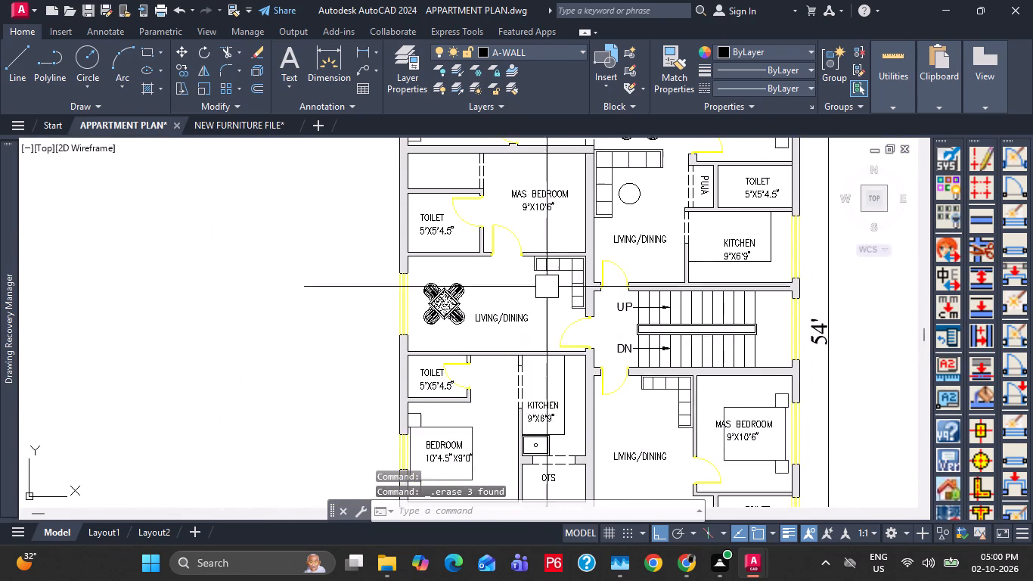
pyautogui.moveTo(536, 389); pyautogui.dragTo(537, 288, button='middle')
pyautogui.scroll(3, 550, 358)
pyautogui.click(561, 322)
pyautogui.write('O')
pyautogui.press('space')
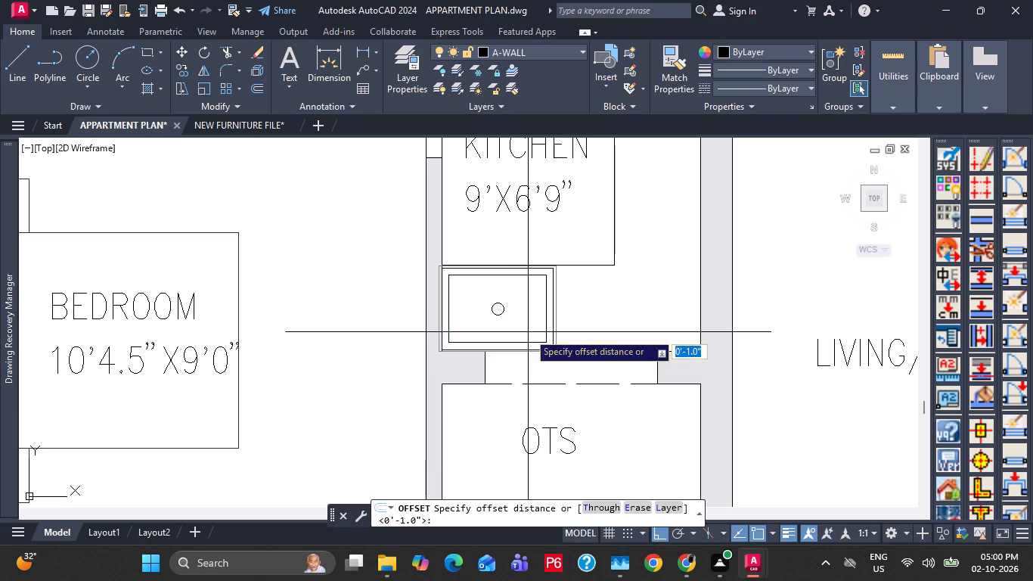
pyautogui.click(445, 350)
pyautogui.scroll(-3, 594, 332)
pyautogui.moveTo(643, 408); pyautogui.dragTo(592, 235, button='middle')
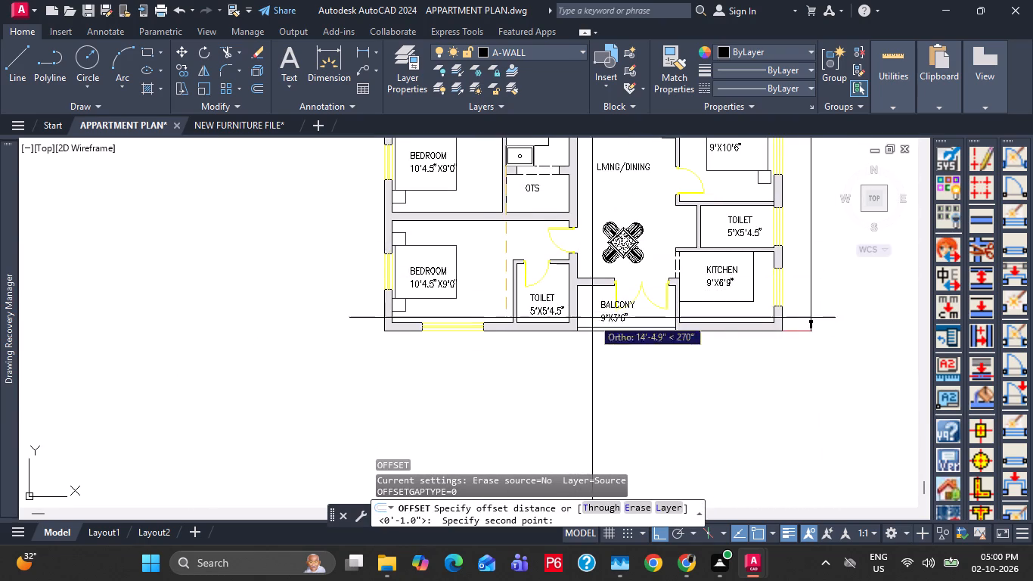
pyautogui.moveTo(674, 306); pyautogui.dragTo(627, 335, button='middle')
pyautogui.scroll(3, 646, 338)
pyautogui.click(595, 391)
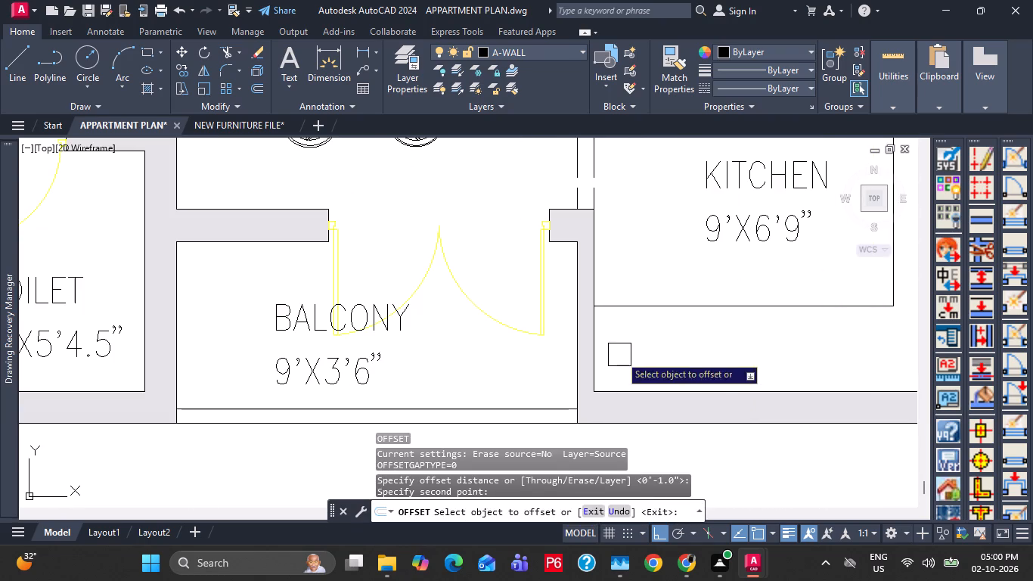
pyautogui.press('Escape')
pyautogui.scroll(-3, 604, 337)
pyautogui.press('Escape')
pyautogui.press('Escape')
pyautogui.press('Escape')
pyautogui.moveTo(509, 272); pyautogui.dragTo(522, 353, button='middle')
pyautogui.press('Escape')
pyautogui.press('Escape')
# Copy the sink above the OTS to the lower-left corner of the 9'X6'9" kitchen beside the lower balcony.
pyautogui.scroll(2, 448, 236)
pyautogui.click(498, 301)
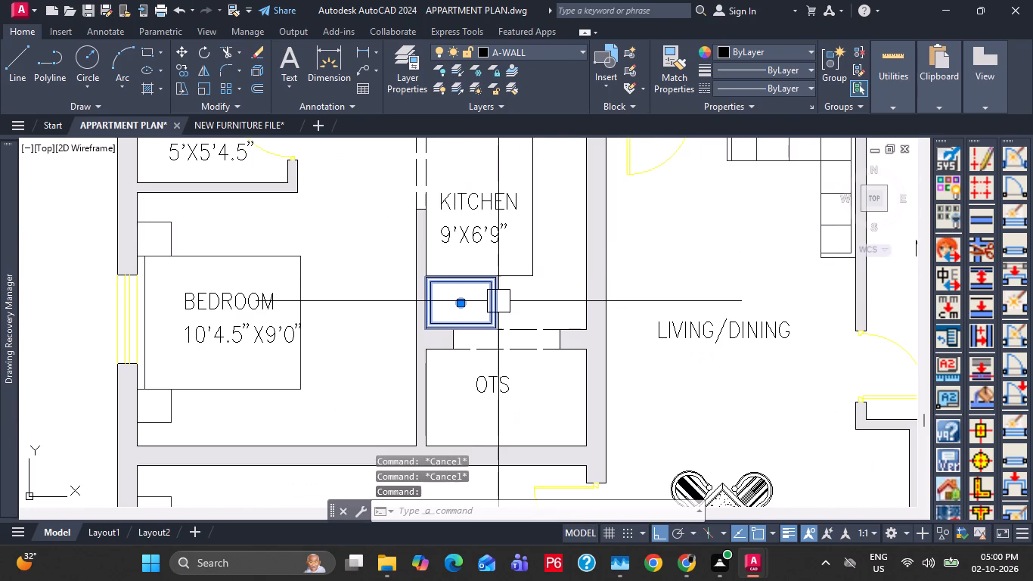
pyautogui.write('CO')
pyautogui.press('space')
pyautogui.scroll(2, 444, 325)
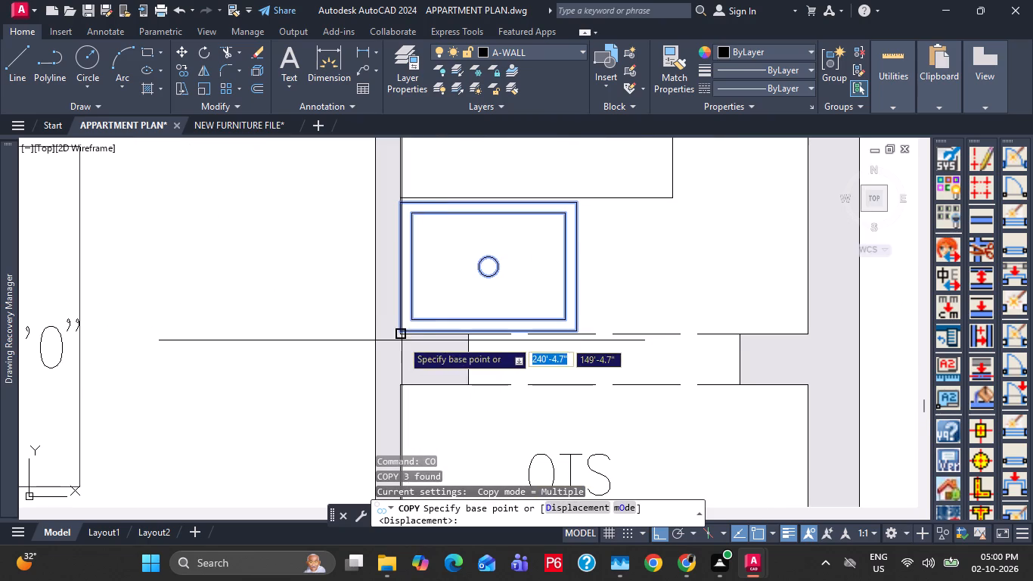
pyautogui.click(402, 340)
pyautogui.scroll(-5, 537, 350)
pyautogui.moveTo(616, 411); pyautogui.dragTo(552, 342, button='middle')
pyautogui.scroll(2, 581, 387)
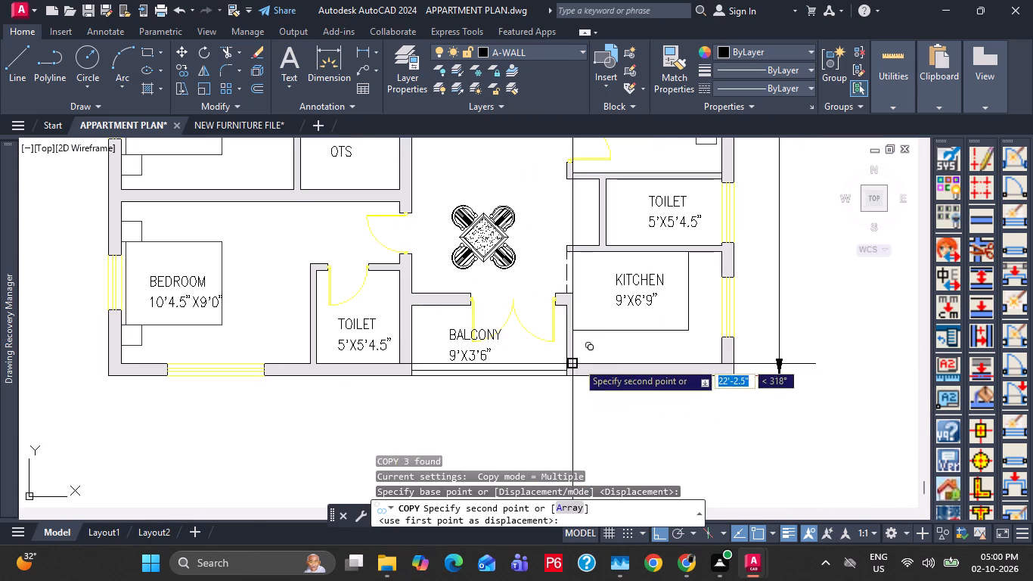
pyautogui.click(577, 362)
# Place another copy of the sink at the lower-left corner of the 9'X6'9" kitchen above the staircase.
pyautogui.scroll(-1, 607, 348)
pyautogui.moveTo(645, 259); pyautogui.dragTo(597, 438, button='middle')
pyautogui.moveTo(609, 300); pyautogui.dragTo(594, 438, button='middle')
pyautogui.scroll(2, 543, 347)
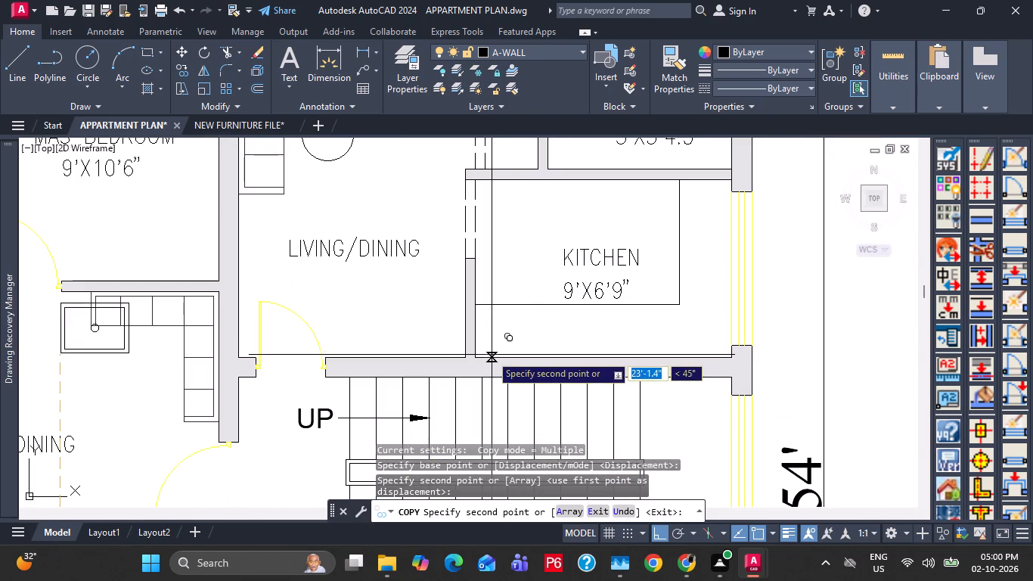
pyautogui.click(482, 357)
pyautogui.press('Escape')
pyautogui.press('Escape')
pyautogui.scroll(3, 517, 322)
pyautogui.press('Escape')
pyautogui.press('Escape')
pyautogui.press('Escape')
pyautogui.press('Escape')
pyautogui.scroll(-2, 551, 282)
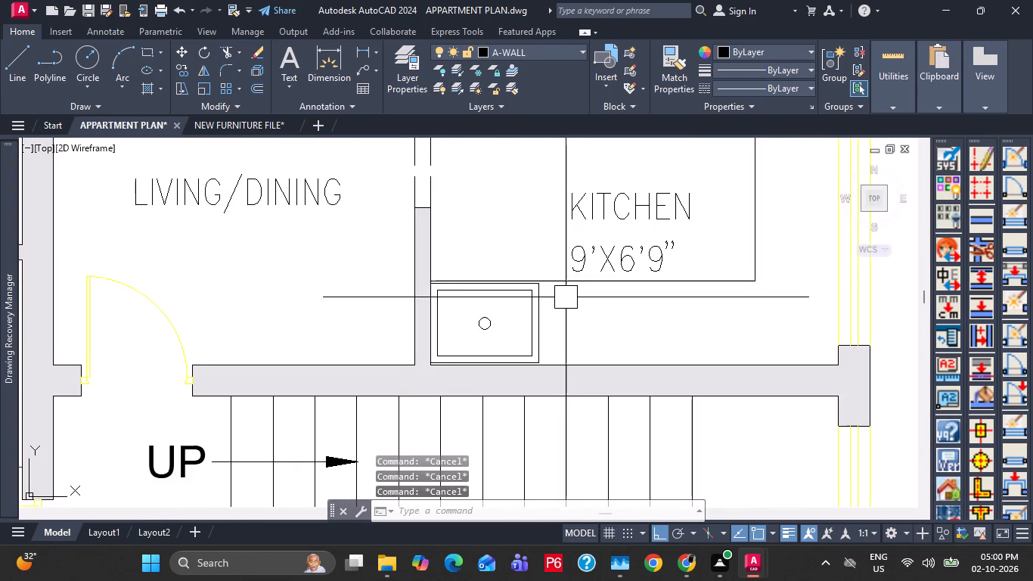
# Move the sink above the staircase so its outer lower-left corner meets the kitchen's lower-left wall corner.
pyautogui.press('Escape')
pyautogui.scroll(3, 508, 359)
pyautogui.click(458, 372)
pyautogui.press('Escape')
pyautogui.moveTo(319, 385); pyautogui.dragTo(534, 333, button='middle')
pyautogui.click(506, 322)
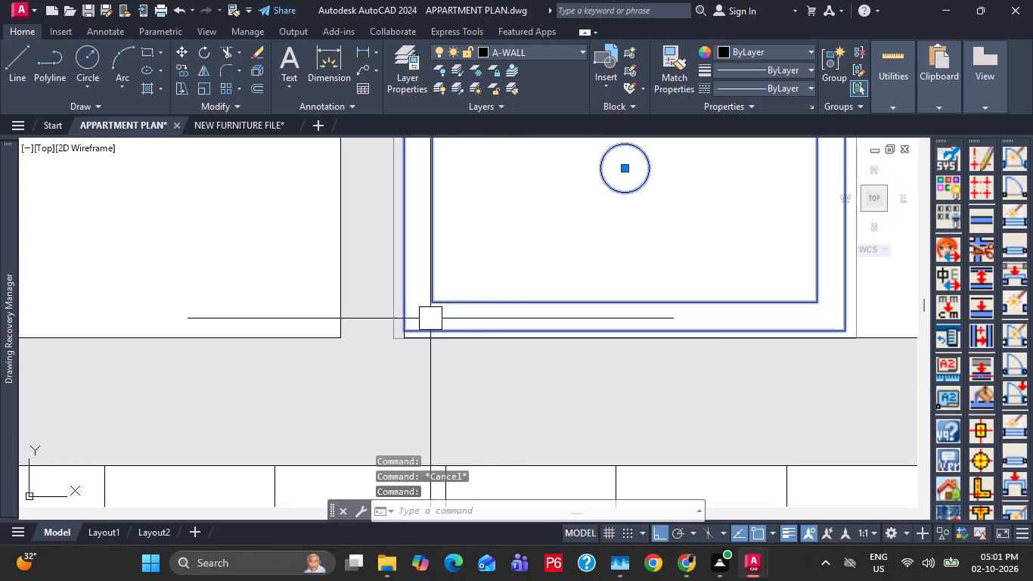
pyautogui.press('m')
pyautogui.press('space')
pyautogui.scroll(2, 423, 325)
pyautogui.click(375, 342)
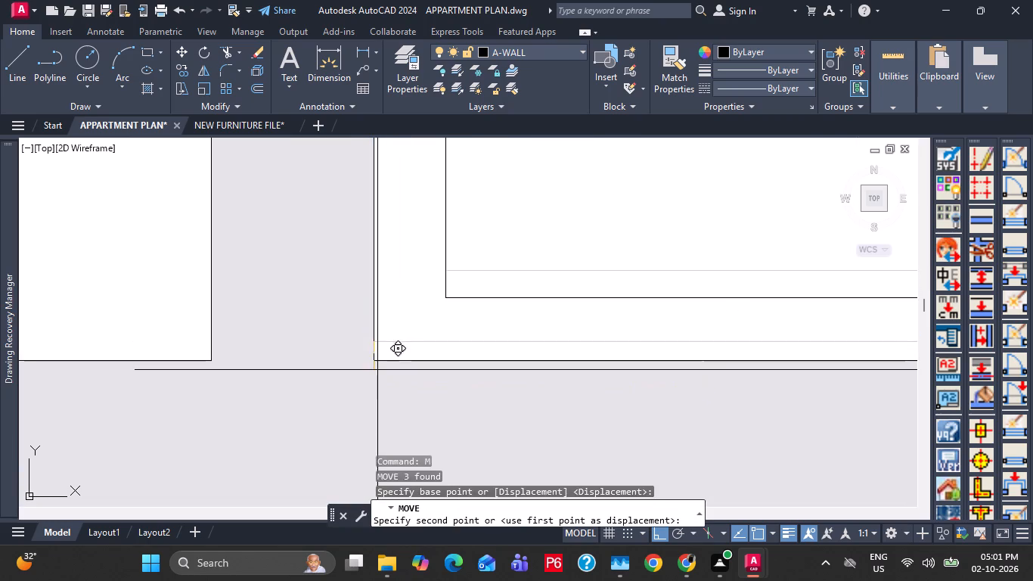
pyautogui.click(371, 364)
pyautogui.press('Escape')
pyautogui.press('Escape')
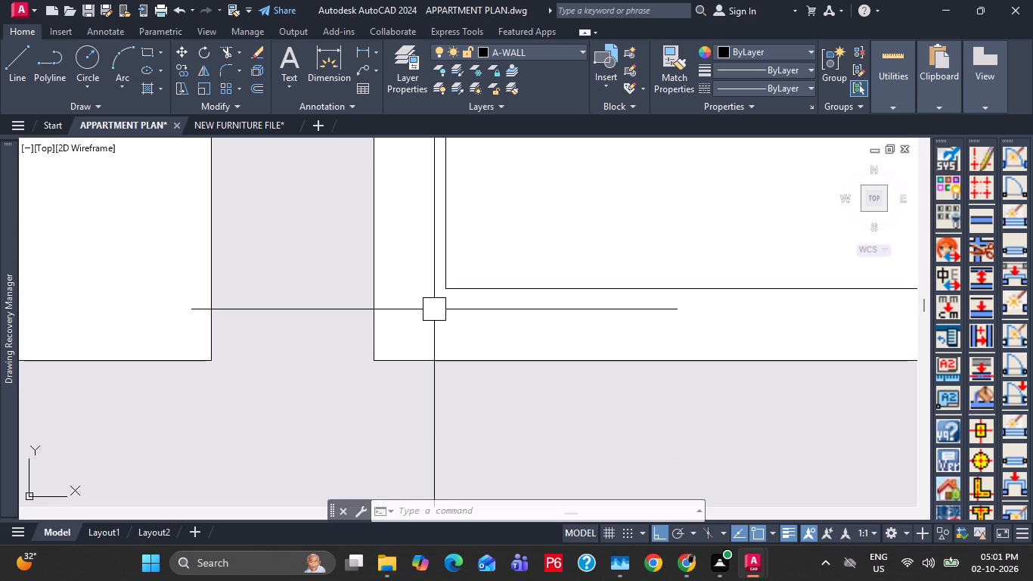
pyautogui.scroll(-9, 450, 312)
pyautogui.press('Escape')
pyautogui.press('Escape')
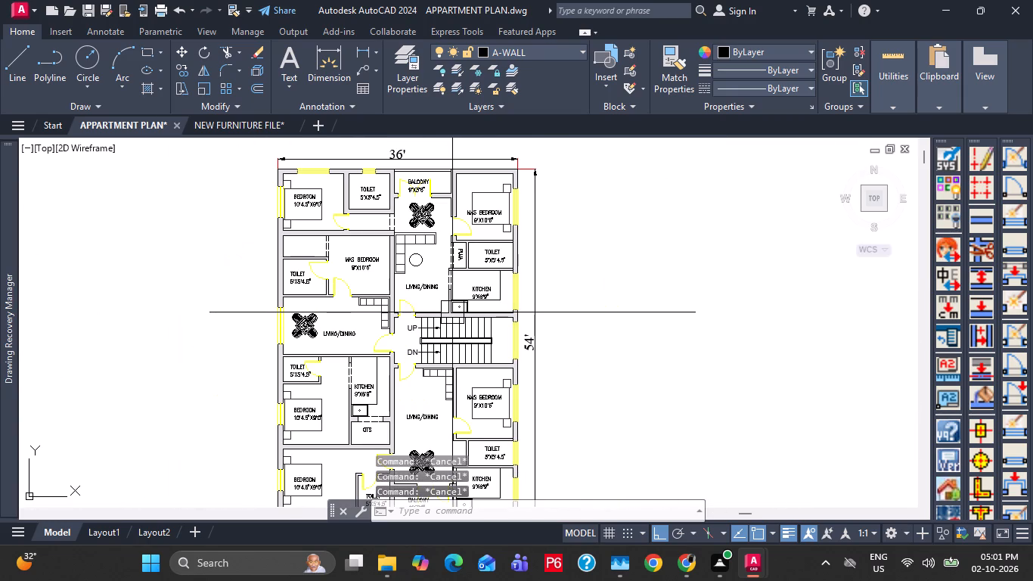
# Save the apartment plan drawing.
pyautogui.hotkey('ctrl', 's')
# Preview the DWG To PDF plot of the floor plan on portrait ISO A4 and examine the furnished rooms.
pyautogui.scroll(-2, 452, 312)
pyautogui.hotkey('ctrl', 'p')
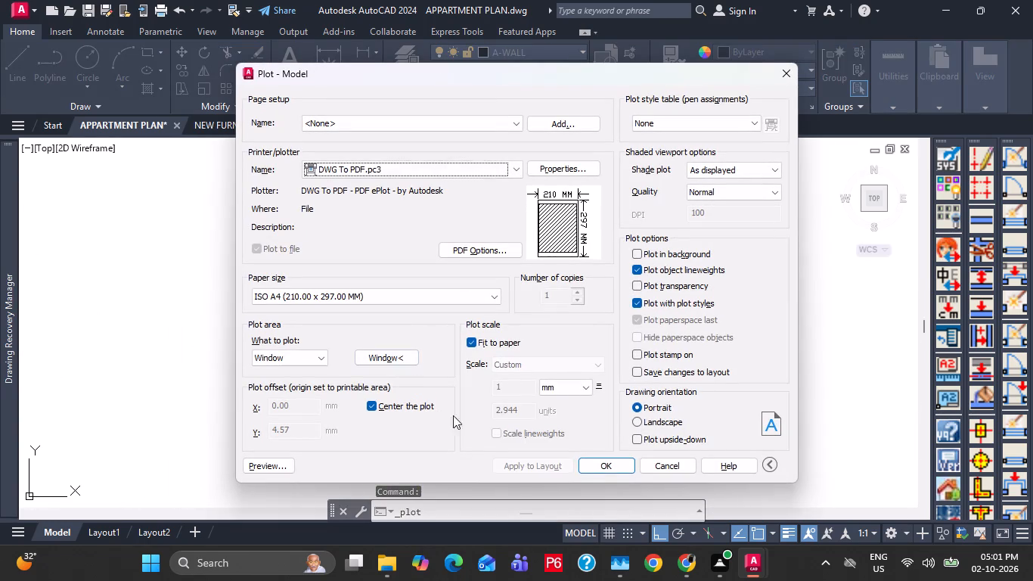
pyautogui.click(278, 468)
pyautogui.scroll(2, 462, 268)
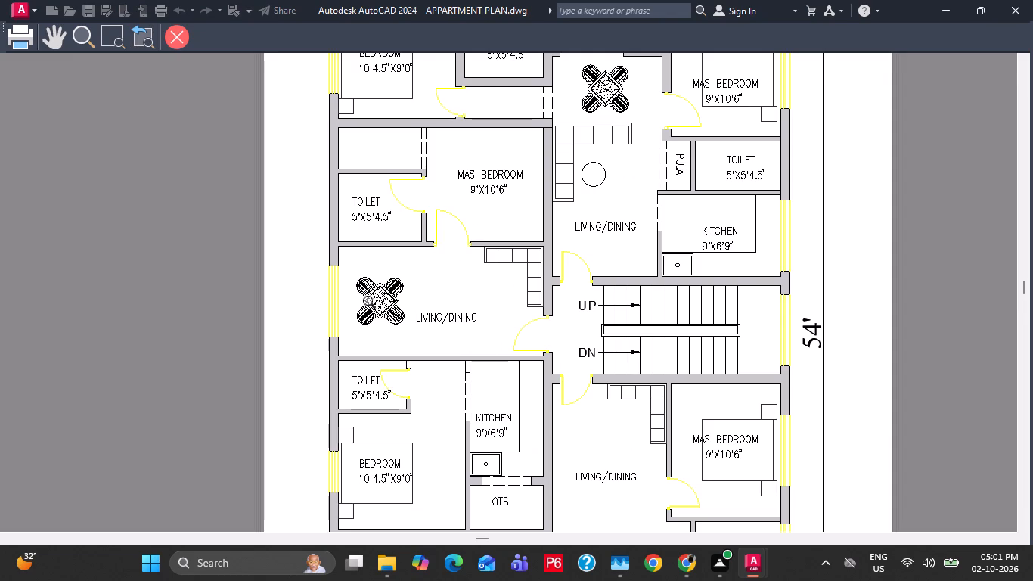
pyautogui.press('Escape')
pyautogui.press('Escape')
pyautogui.press('Escape')
pyautogui.press('Escape')
pyautogui.press('Escape')
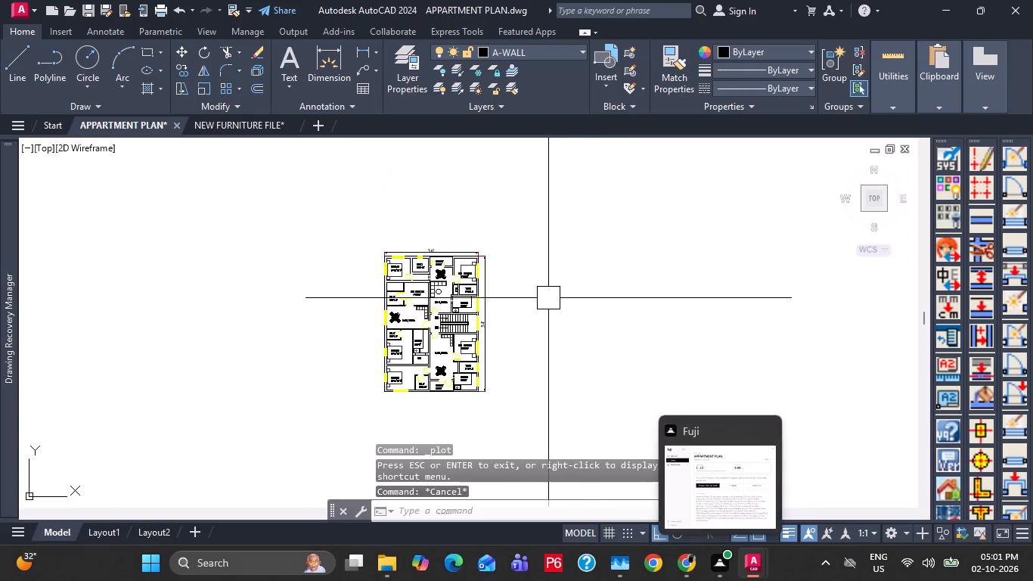
pyautogui.press('Escape')
pyautogui.press('Escape')
pyautogui.press('Escape')
# Save the apartment plan drawing again.
pyautogui.hotkey('ctrl', 's')
pyautogui.scroll(2, 320, 331)
pyautogui.moveTo(558, 310); pyautogui.dragTo(480, 400, button='middle')
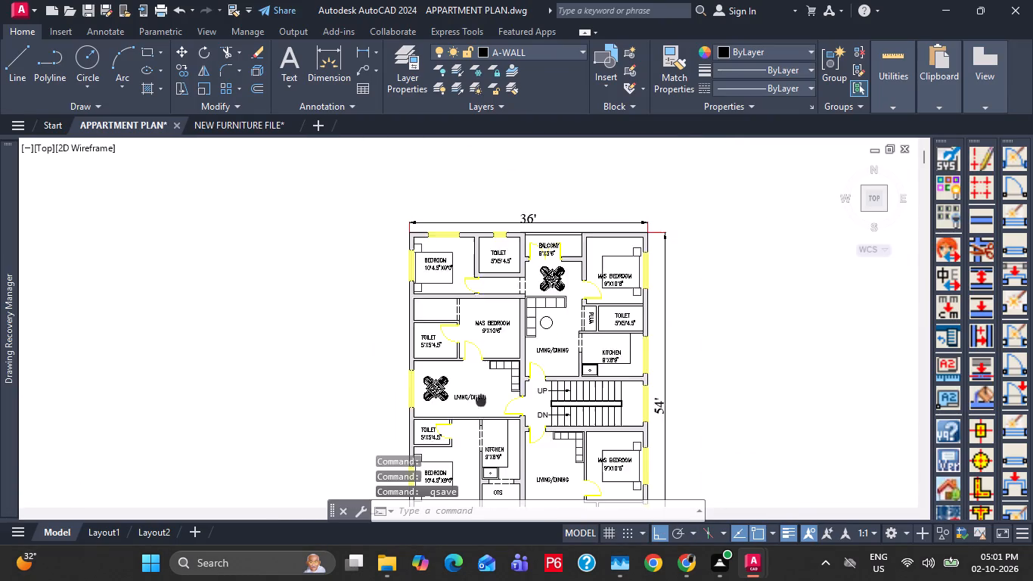
pyautogui.scroll(2, 433, 328)
pyautogui.moveTo(436, 322); pyautogui.dragTo(442, 341, button='middle')
pyautogui.press('Escape')
pyautogui.press('Escape')
pyautogui.hotkey('ctrl', 's')
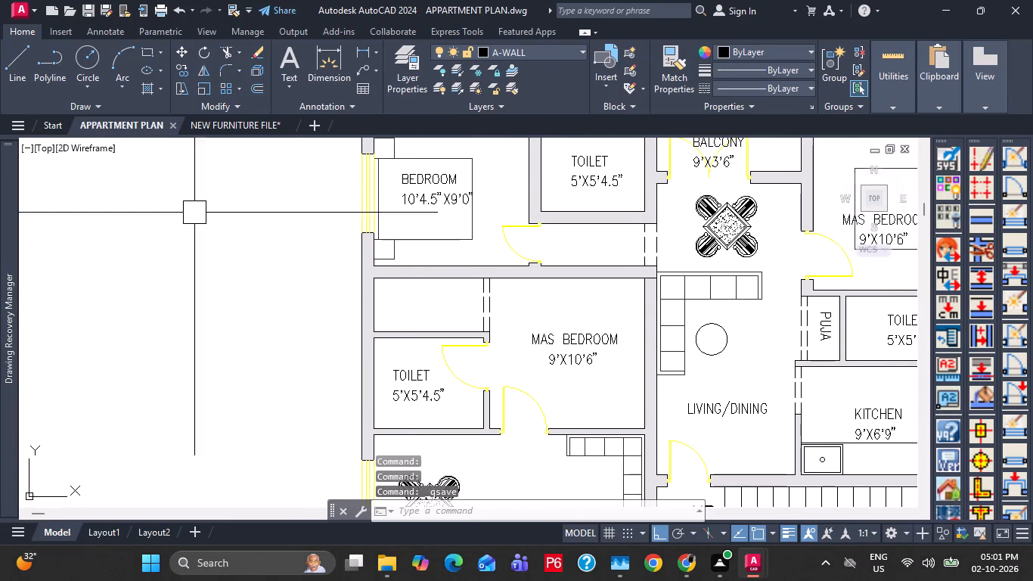
# Open the recent drawing FLOOR PLAN.dwg.
pyautogui.click(23, 20)
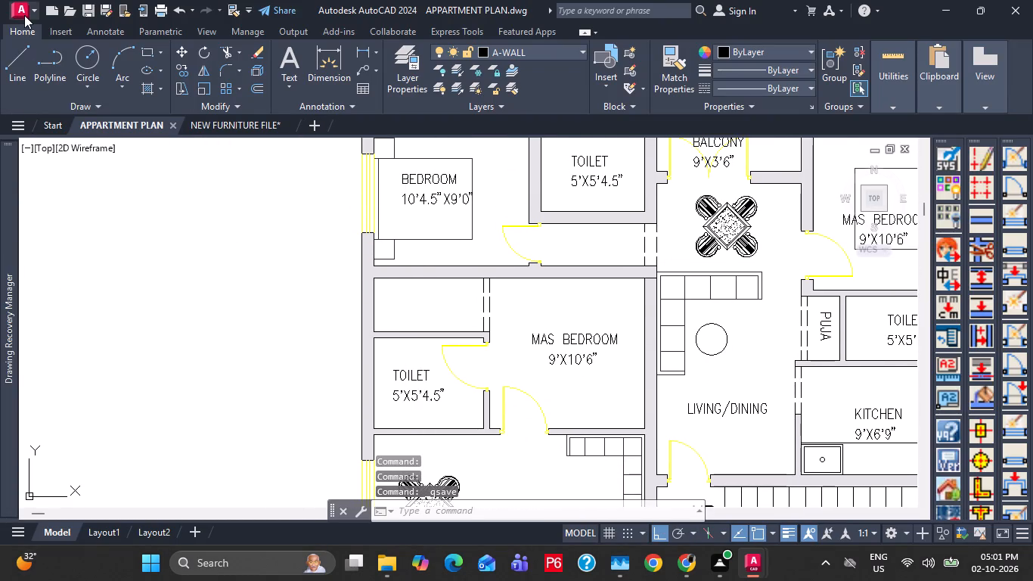
pyautogui.click(24, 15)
pyautogui.click(167, 147)
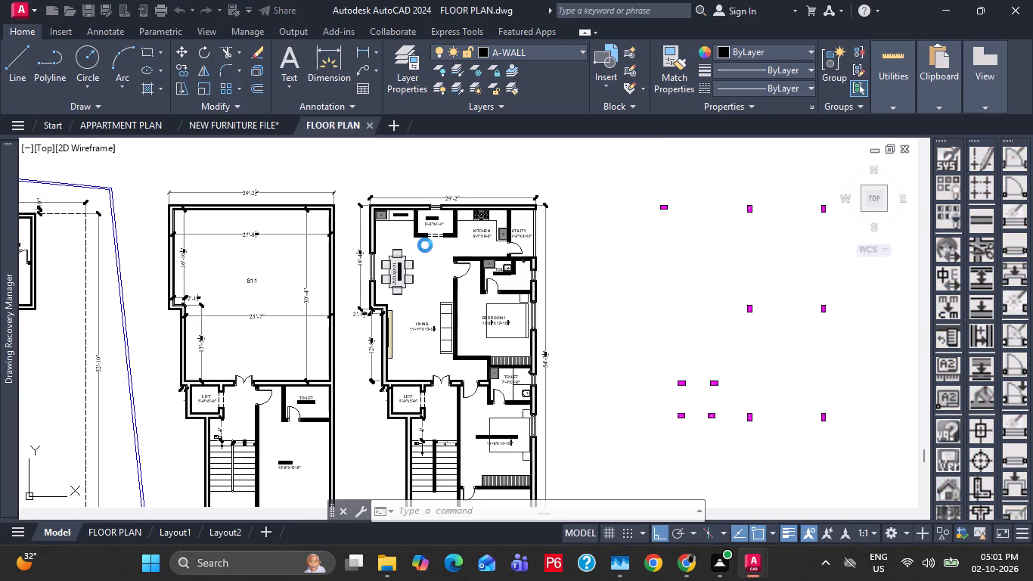
# Copy the WC block and the tap symbol block from the 8'-6"X5'-6" toilet to the clipboard.
pyautogui.scroll(2, 409, 226)
pyautogui.moveTo(669, 339); pyautogui.dragTo(641, 306, button='middle')
pyautogui.scroll(1, 625, 300)
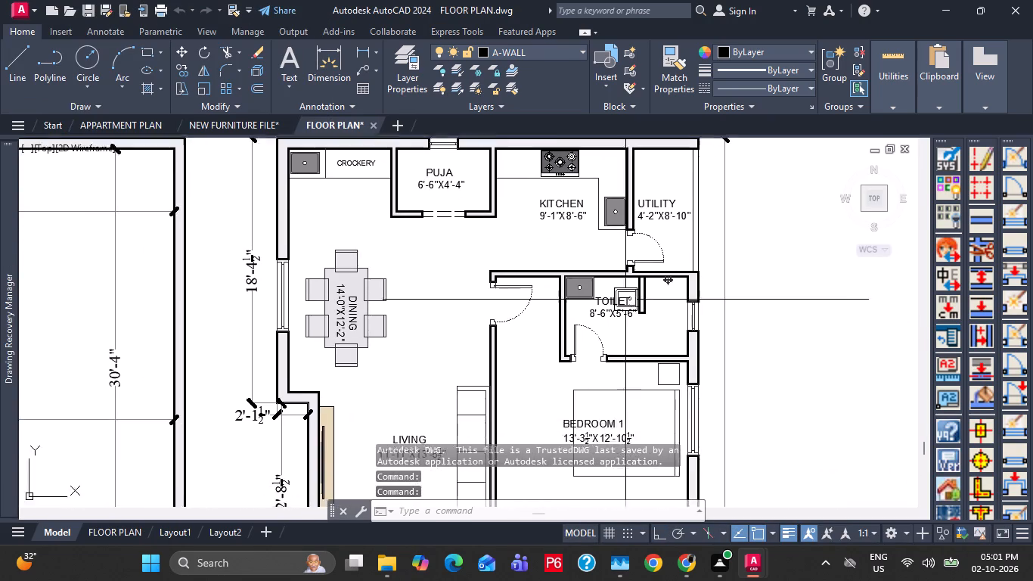
pyautogui.scroll(2, 625, 300)
pyautogui.click(609, 263)
pyautogui.click(787, 231)
pyautogui.hotkey('ctrl', 'c')
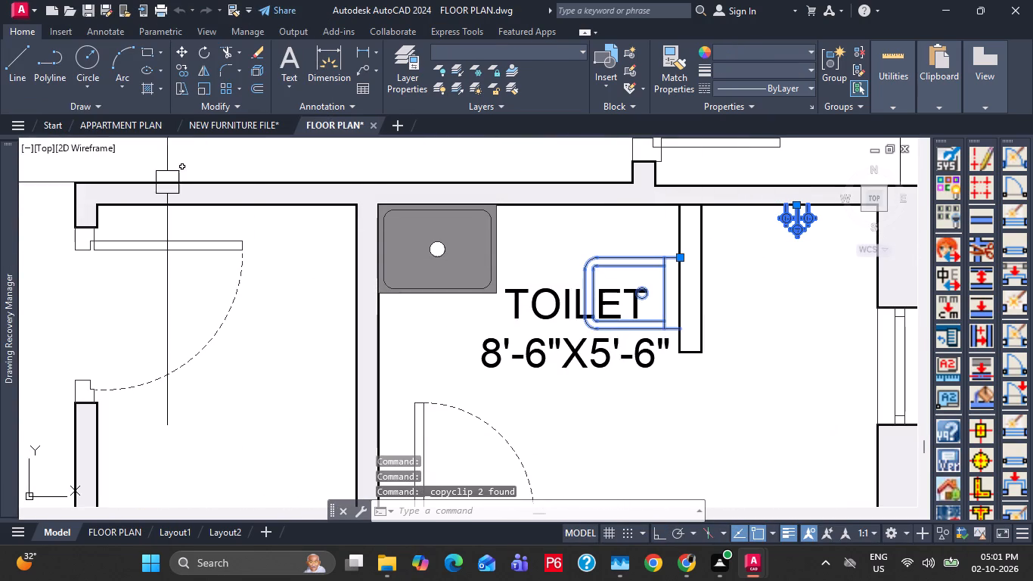
# Paste the two copied fixtures into the APPARTMENT PLAN drawing, outside the outer wall beside the master bedroom's 5'X5'4.5" toilet.
pyautogui.click(134, 129)
pyautogui.hotkey('ctrl', 'v')
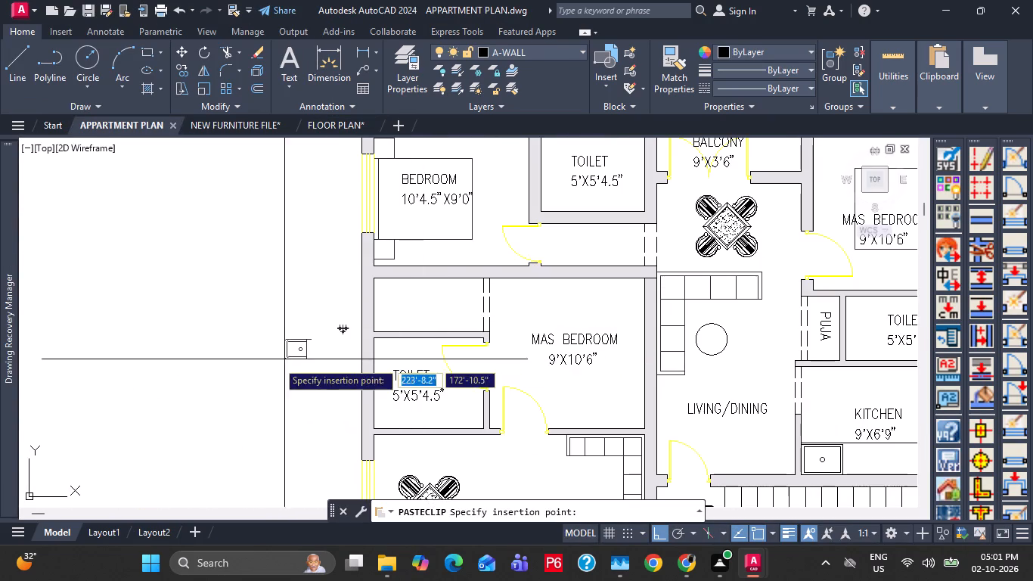
pyautogui.click(256, 360)
pyautogui.scroll(2, 317, 340)
pyautogui.click(323, 332)
pyautogui.press('Escape')
# Rotate the pasted WC block by 270° twice so its bowl points toward the apartment's outer wall.
pyautogui.click(197, 343)
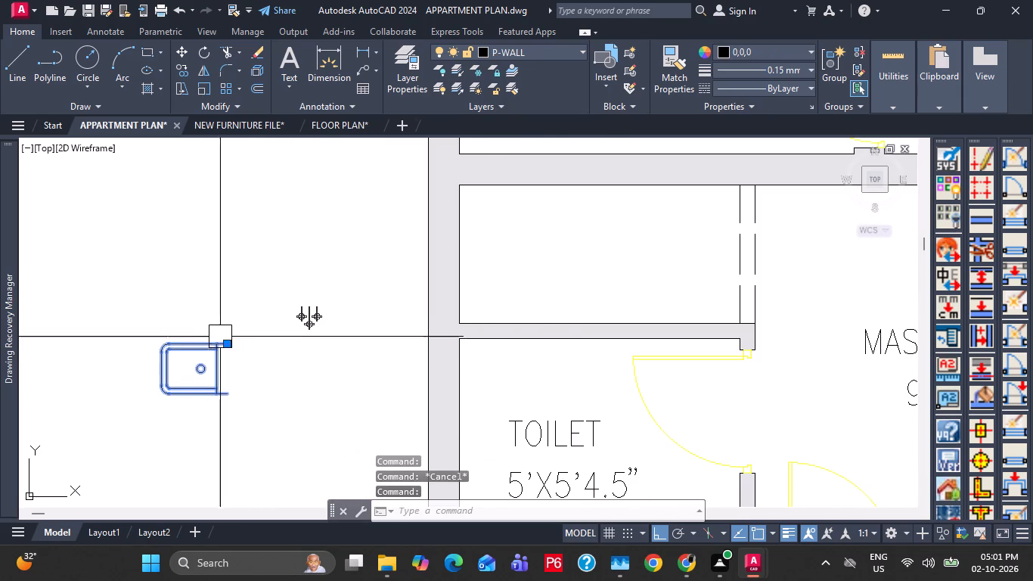
pyautogui.press('r')
pyautogui.write('O')
pyautogui.press('space')
pyautogui.click(226, 325)
pyautogui.click(235, 375)
pyautogui.click(191, 318)
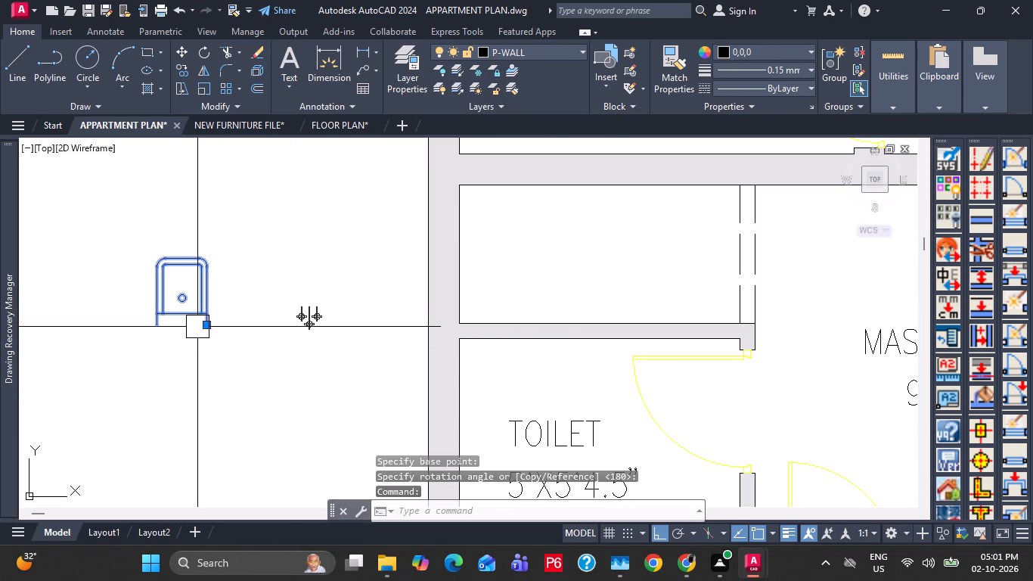
pyautogui.write('RO')
pyautogui.press('space')
pyautogui.click(198, 328)
pyautogui.click(194, 355)
# Move the WC block from outside into the unlabelled compartment above the master bedroom's 5'X5'4.5" toilet, near the outer wall, and shift it slightly down.
pyautogui.click(225, 330)
pyautogui.press('m')
pyautogui.press('space')
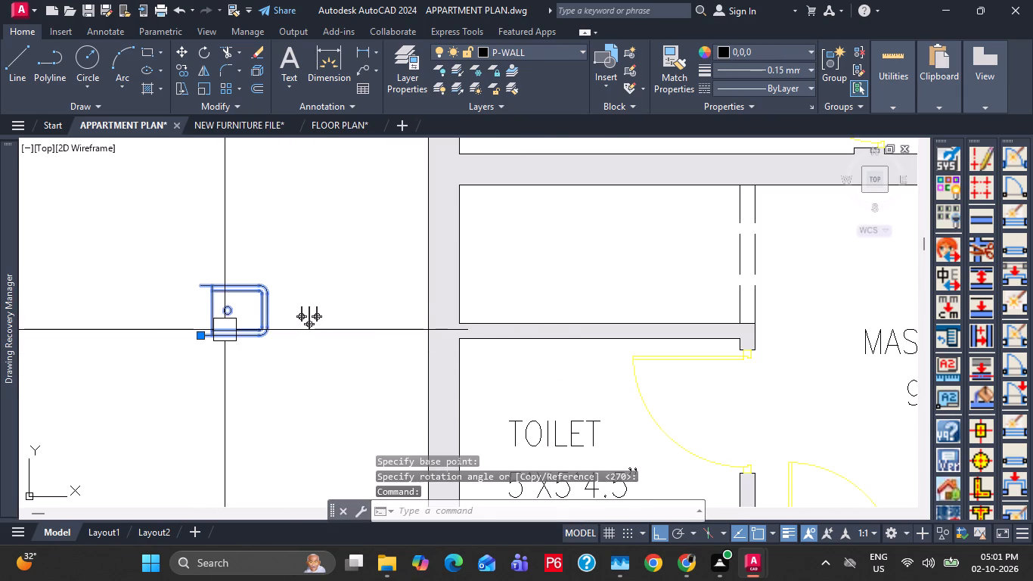
pyautogui.click(194, 334)
pyautogui.click(457, 255)
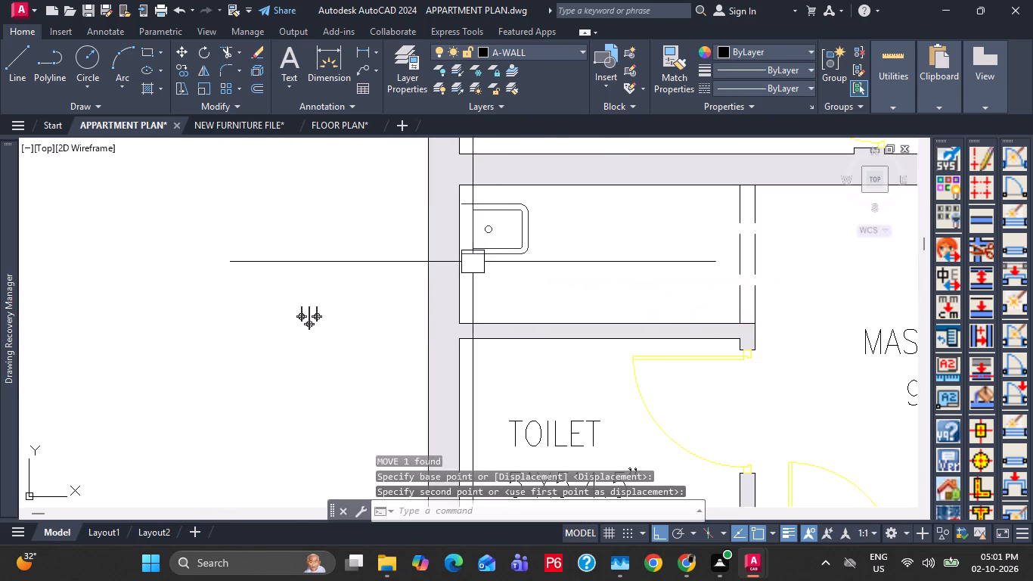
pyautogui.click(511, 253)
pyautogui.press('m')
pyautogui.press('space')
pyautogui.click(588, 245)
pyautogui.click(589, 253)
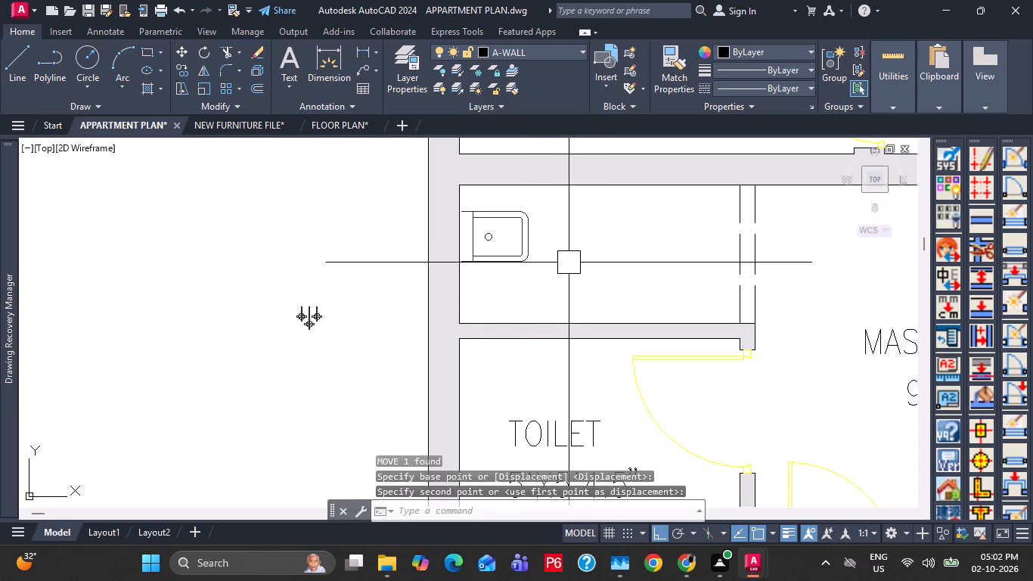
# Align the back of the WC block with the outer wall's inner face, and shift it slightly further down along the wall.
pyautogui.scroll(2, 477, 260)
pyautogui.click(477, 260)
pyautogui.moveTo(490, 280); pyautogui.dragTo(504, 334, button='middle')
pyautogui.press('m')
pyautogui.press('space')
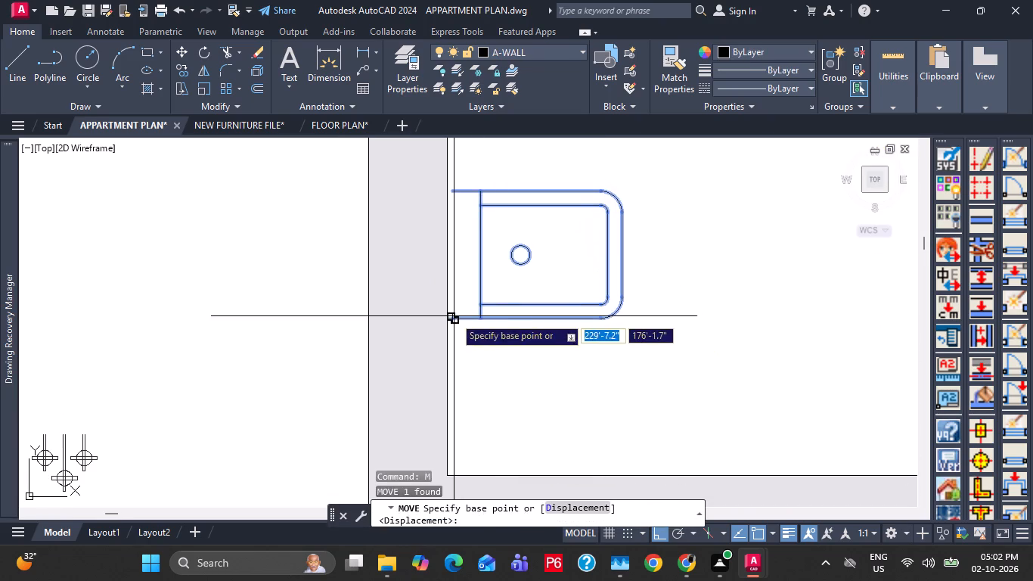
pyautogui.click(454, 316)
pyautogui.click(446, 321)
pyautogui.scroll(-3, 504, 263)
pyautogui.click(523, 278)
pyautogui.scroll(1, 554, 281)
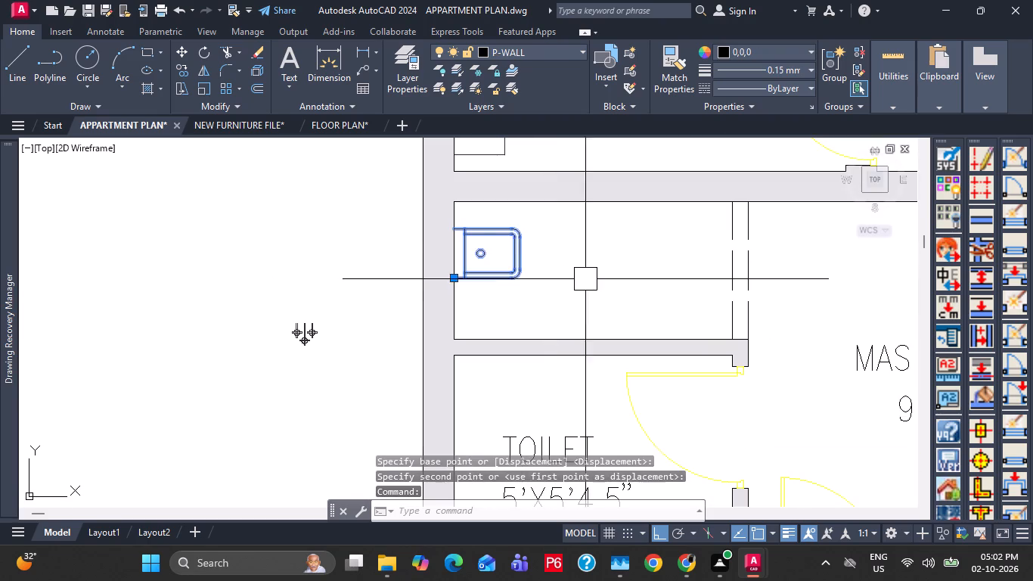
pyautogui.press('m')
pyautogui.press('space')
pyautogui.click(596, 251)
pyautogui.click(598, 265)
pyautogui.click(538, 269)
# Copy the WC block into the 5'X5'4.5" toilet beside the PUJA room, with its back against the puja wall.
pyautogui.click(497, 275)
pyautogui.write('CO')
pyautogui.press('space')
pyautogui.click(450, 298)
pyautogui.scroll(-2, 532, 301)
pyautogui.moveTo(647, 308); pyautogui.dragTo(458, 346, button='middle')
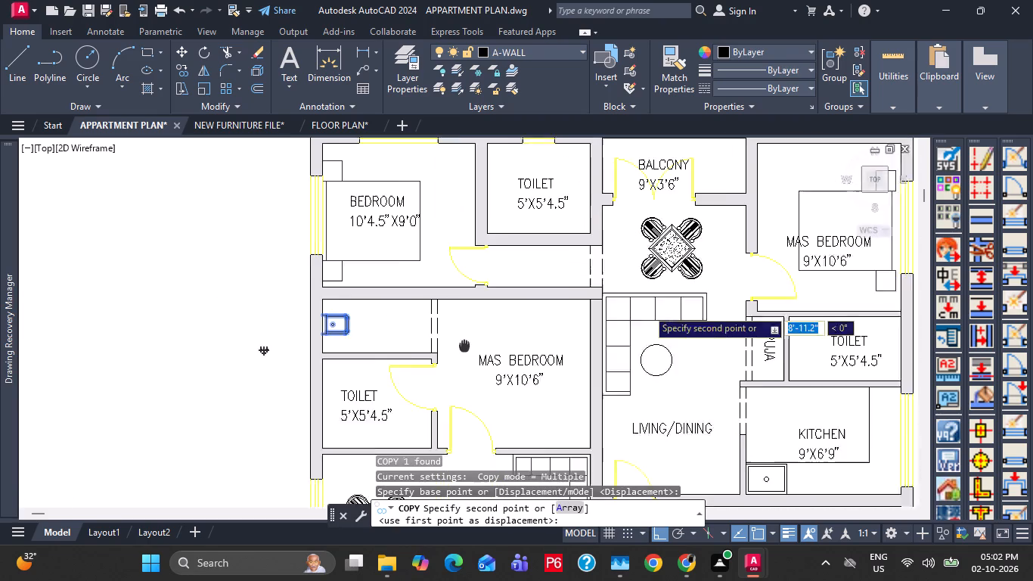
pyautogui.moveTo(458, 346); pyautogui.dragTo(442, 350, button='middle')
pyautogui.moveTo(521, 350); pyautogui.dragTo(394, 297, button='middle')
pyautogui.scroll(1, 651, 332)
pyautogui.click(640, 305)
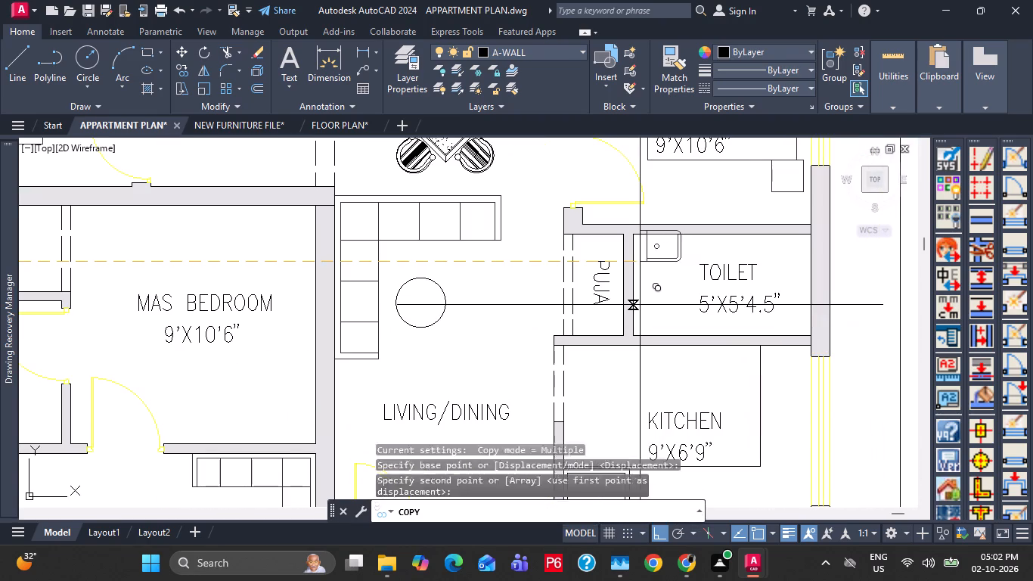
pyautogui.press('Escape')
pyautogui.press('Escape')
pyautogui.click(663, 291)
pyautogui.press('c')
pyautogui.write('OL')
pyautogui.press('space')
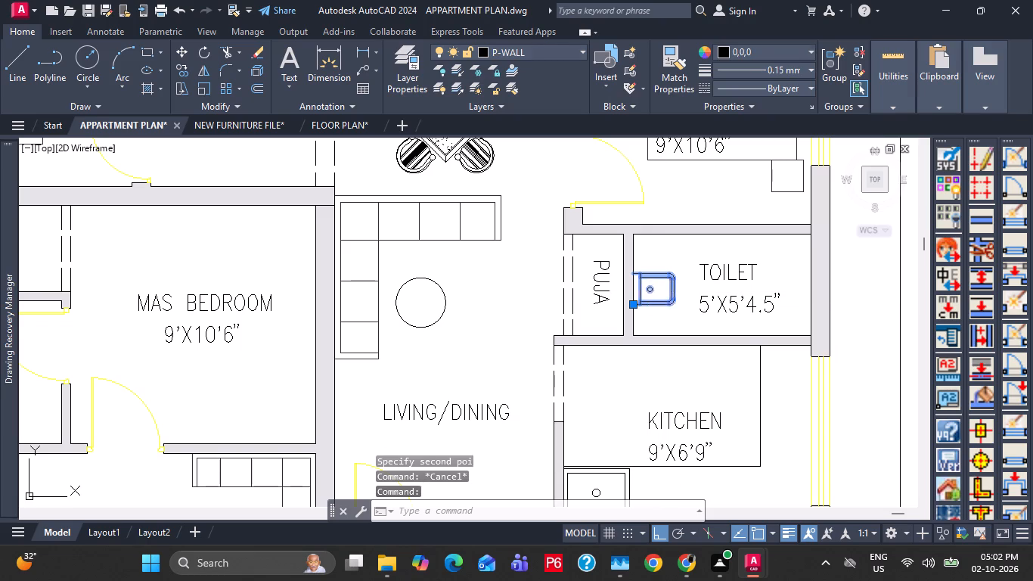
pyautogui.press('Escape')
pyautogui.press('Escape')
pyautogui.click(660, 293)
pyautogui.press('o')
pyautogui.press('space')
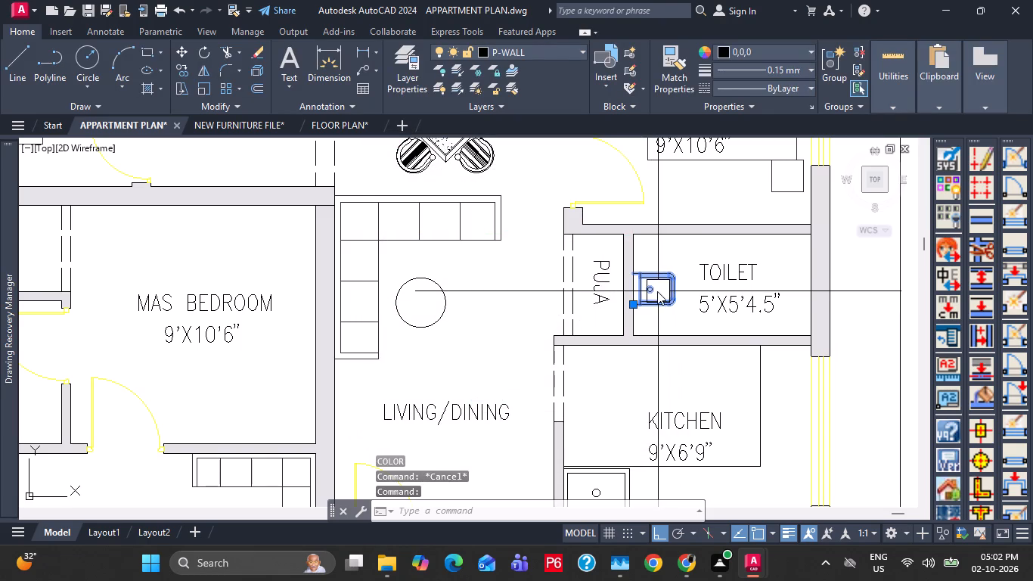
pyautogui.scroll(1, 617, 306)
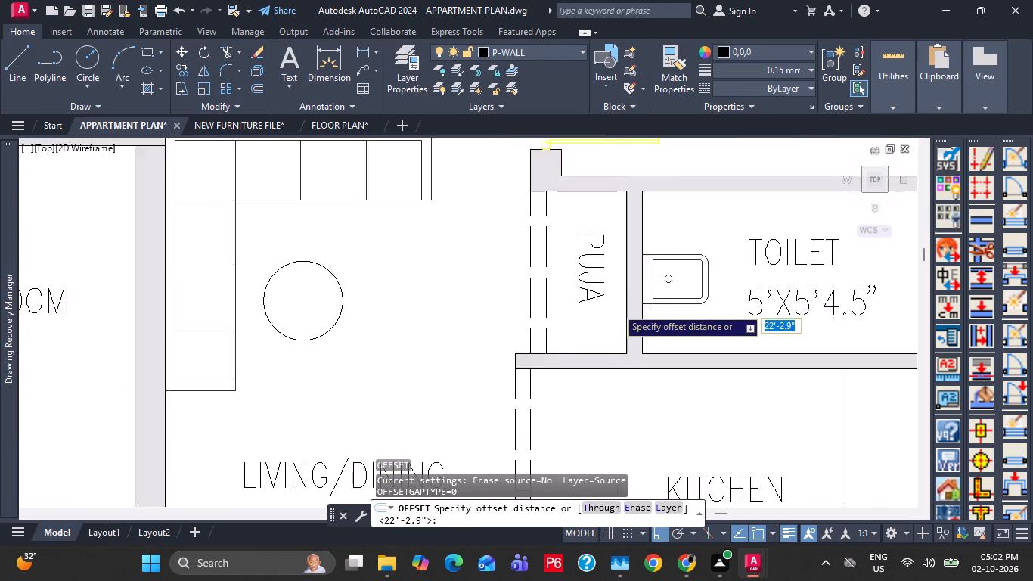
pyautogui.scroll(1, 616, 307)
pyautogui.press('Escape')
# Copy the puja-side WC block into the 5'X5'4.5" toilet between the lower master bedroom and its kitchen, against the living-side wall.
pyautogui.click(677, 296)
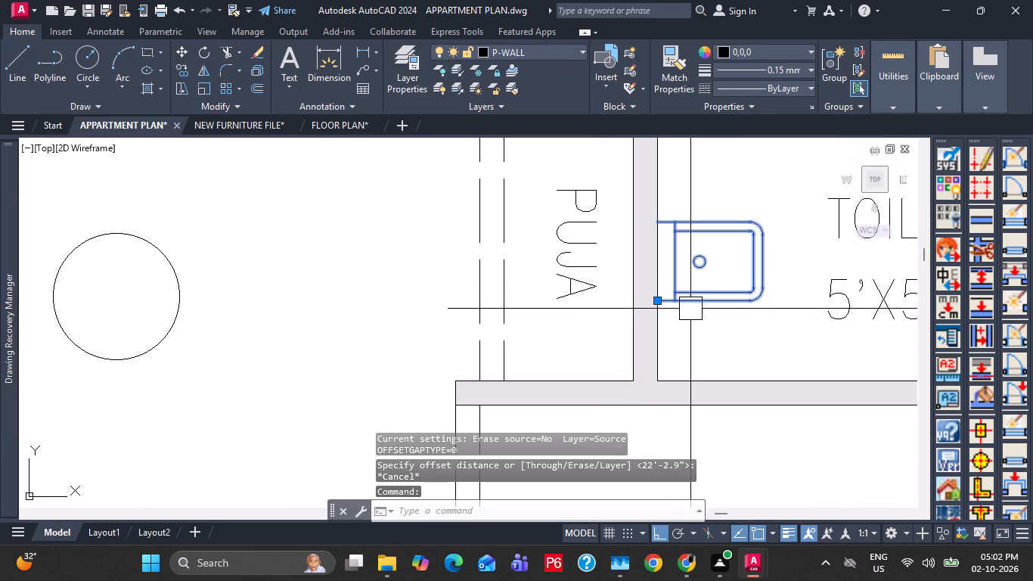
pyautogui.write('CO')
pyautogui.press('space')
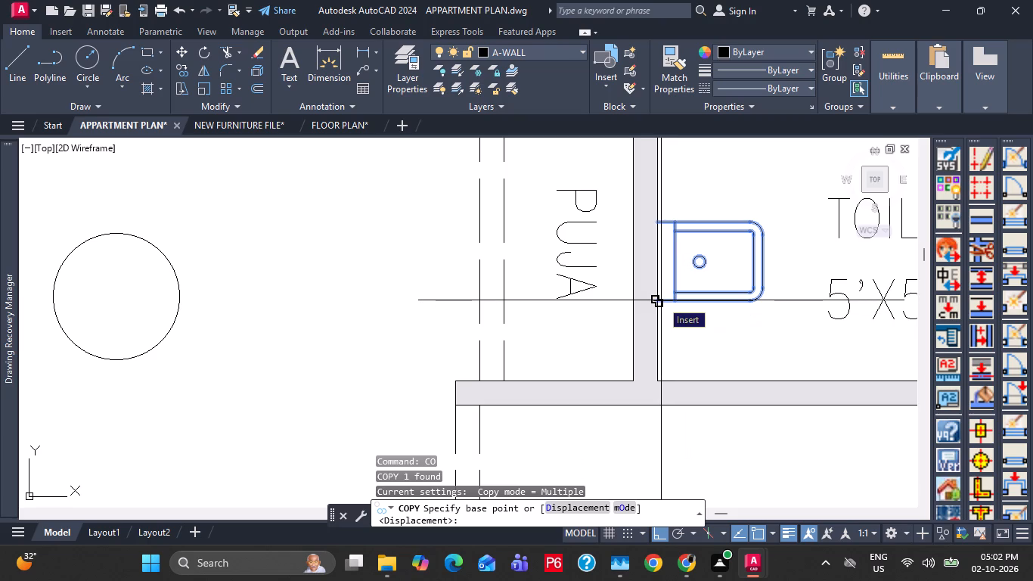
pyautogui.click(661, 300)
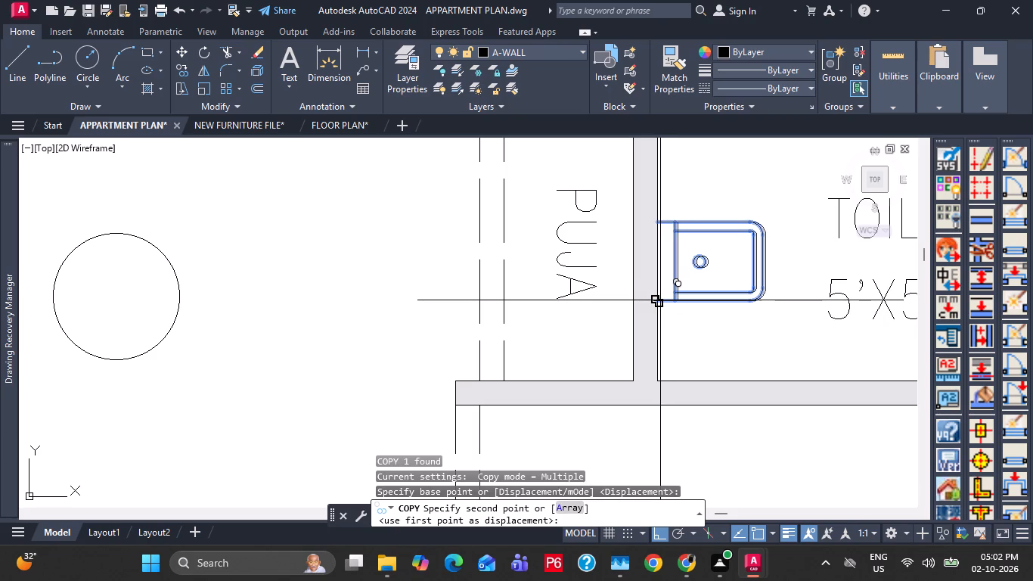
pyautogui.scroll(-4, 661, 301)
pyautogui.moveTo(693, 389); pyautogui.dragTo(672, 272, button='middle')
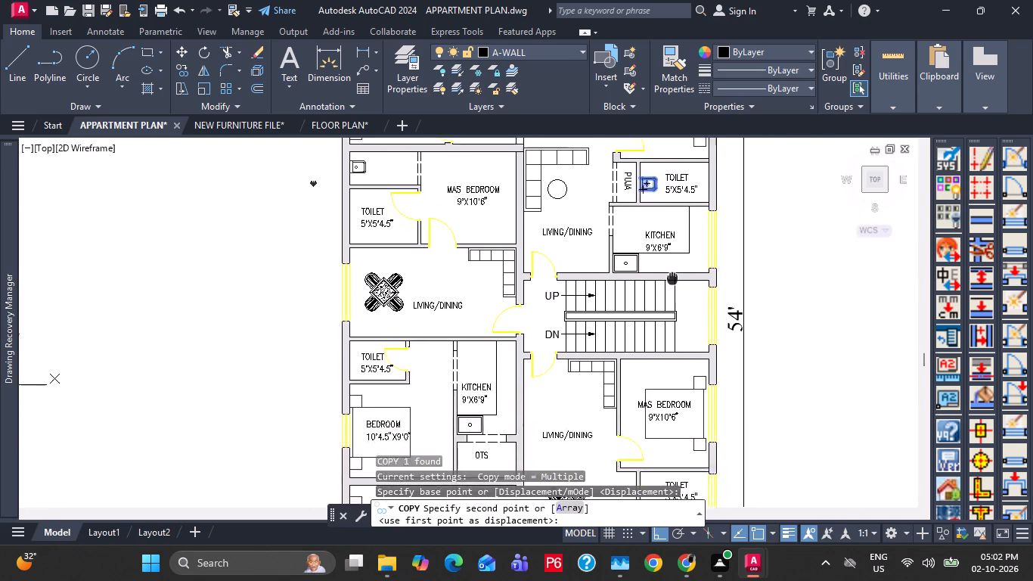
pyautogui.moveTo(672, 272); pyautogui.dragTo(665, 172, button='middle')
pyautogui.scroll(3, 623, 406)
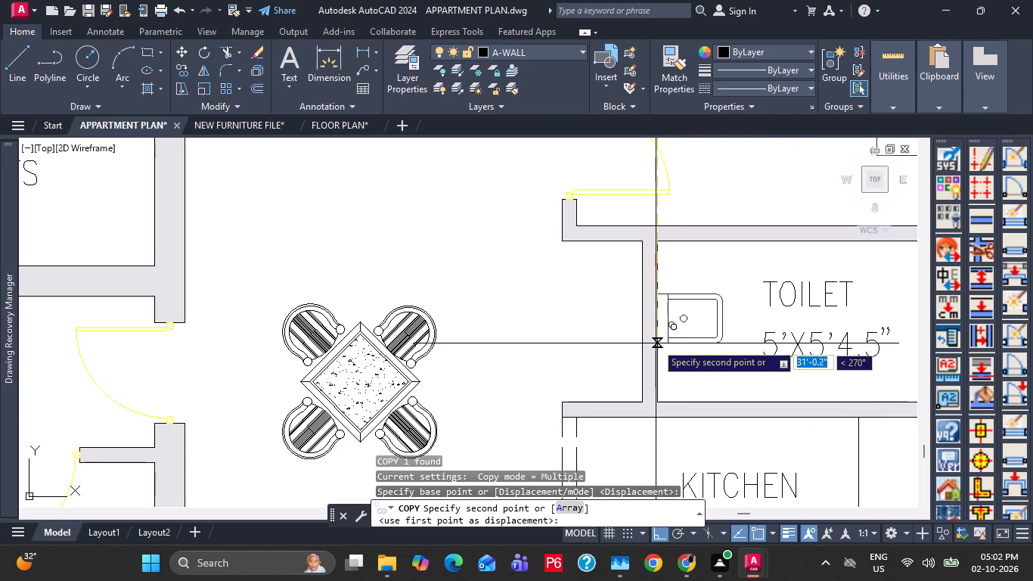
pyautogui.click(659, 347)
pyautogui.scroll(-1, 698, 362)
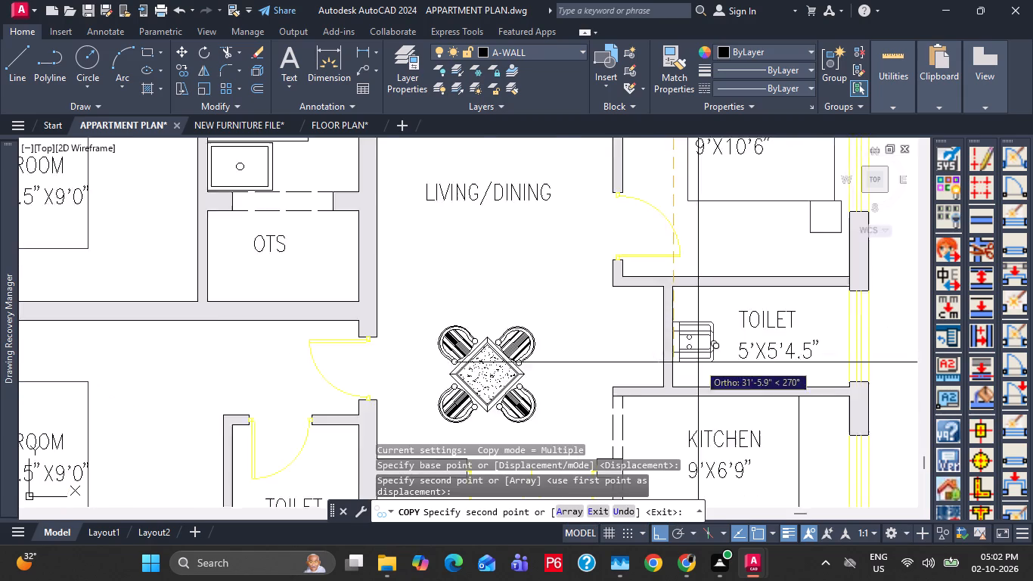
# Place another WC copy on the lower wall of the 5'X5'4.5" toilet beside the lower balcony.
pyautogui.scroll(-1, 698, 364)
pyautogui.moveTo(597, 379); pyautogui.dragTo(696, 295, button='middle')
pyautogui.scroll(2, 594, 423)
pyautogui.click(496, 389)
pyautogui.press('Escape')
pyautogui.press('Escape')
# Rotate the WC copy beside the balcony so its back faces the lower outer wall, and move it onto that wall's inner face.
pyautogui.click(525, 376)
pyautogui.scroll(1, 532, 375)
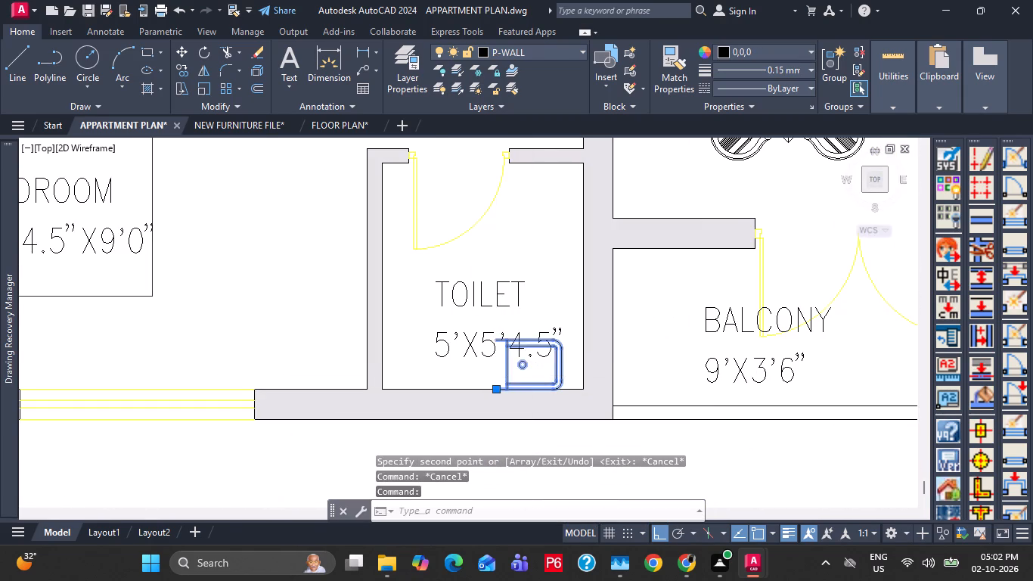
pyautogui.write('RO')
pyautogui.press('space')
pyautogui.click(532, 375)
pyautogui.click(544, 225)
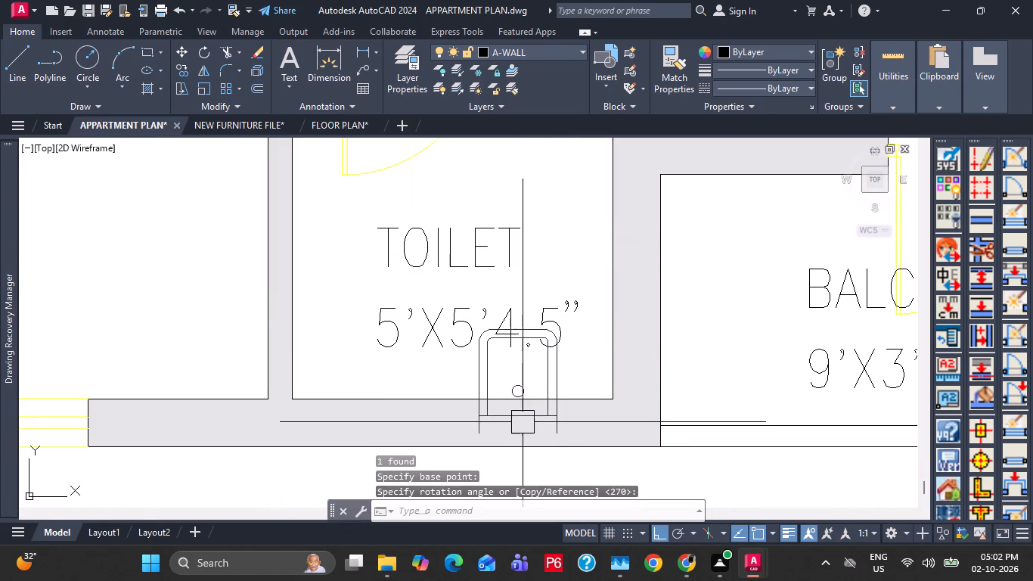
pyautogui.click(523, 424)
pyautogui.write('M')
pyautogui.press('space')
pyautogui.click(560, 433)
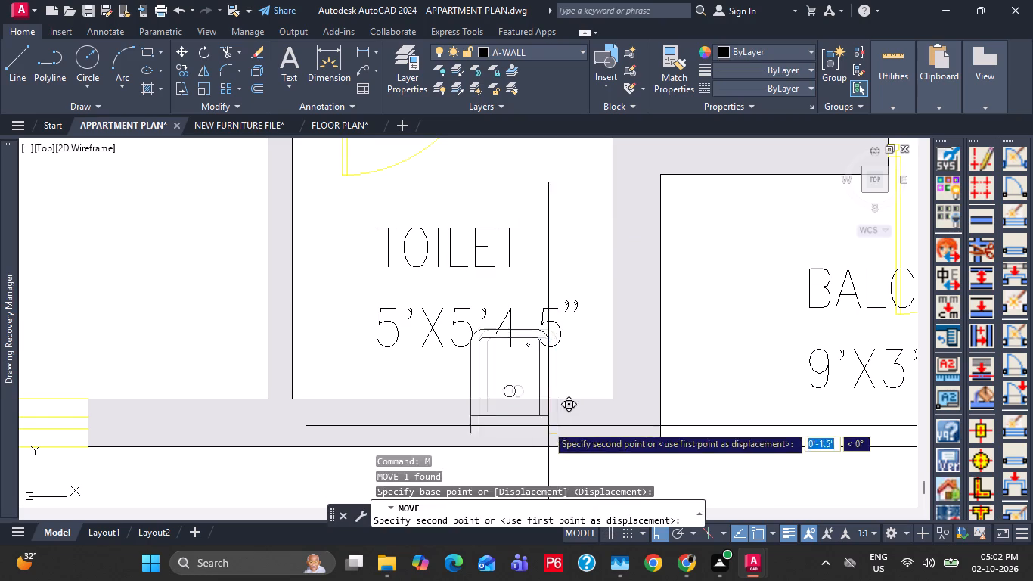
pyautogui.click(496, 402)
# Copy the WC block from the unlabelled compartment to the lower 5'X5'4.5" toilet beside the kitchen, using the compartment's upper wall corner as base point.
pyautogui.scroll(-3, 517, 387)
pyautogui.moveTo(525, 306); pyautogui.dragTo(544, 427, button='middle')
pyautogui.scroll(-1, 441, 336)
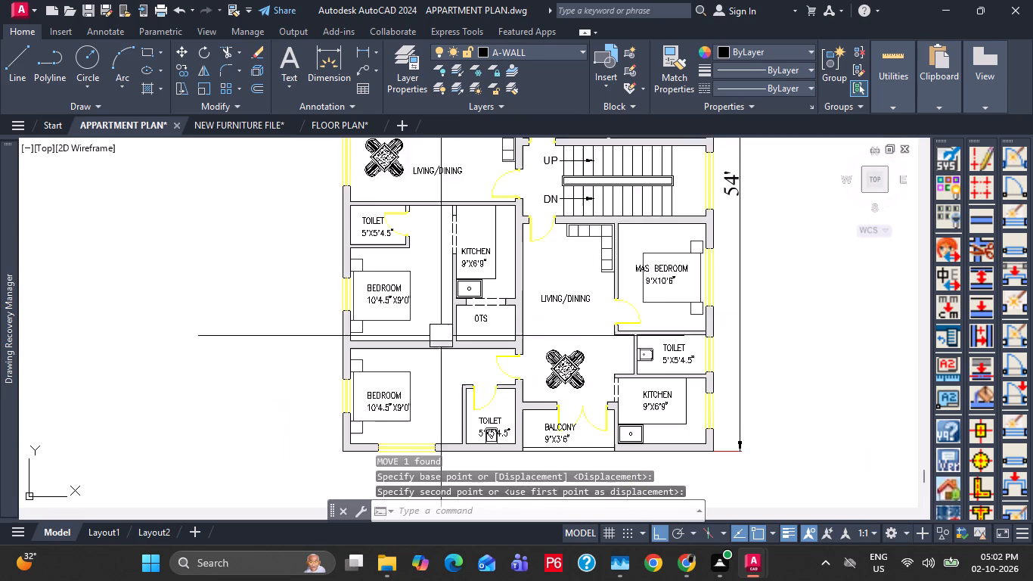
pyautogui.moveTo(430, 191); pyautogui.dragTo(450, 278, button='middle')
pyautogui.moveTo(442, 294); pyautogui.dragTo(460, 412, button='middle')
pyautogui.moveTo(422, 290); pyautogui.dragTo(437, 324, button='middle')
pyautogui.scroll(2, 411, 246)
pyautogui.click(425, 310)
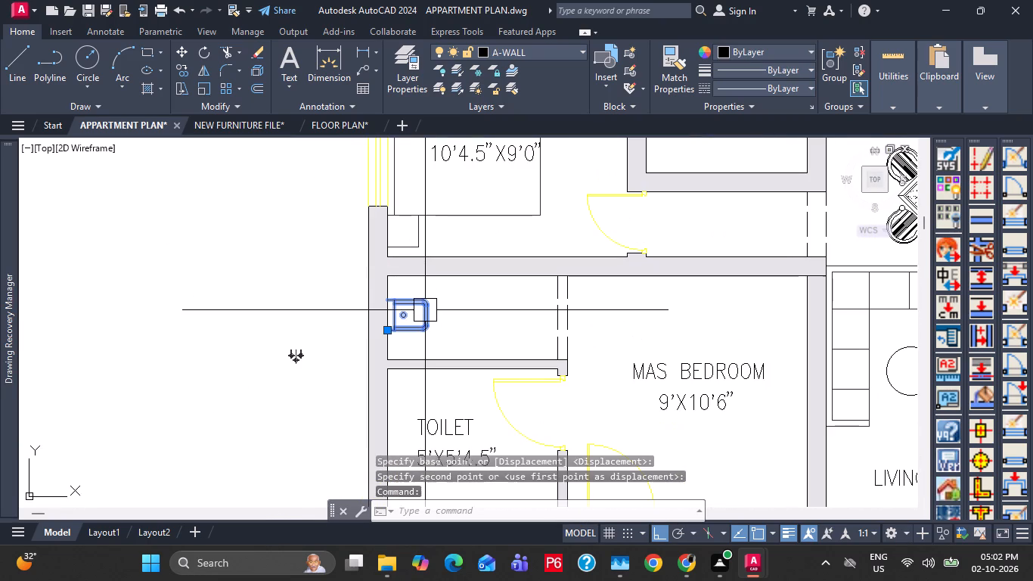
pyautogui.write('CO')
pyautogui.press('space')
pyautogui.scroll(1, 403, 303)
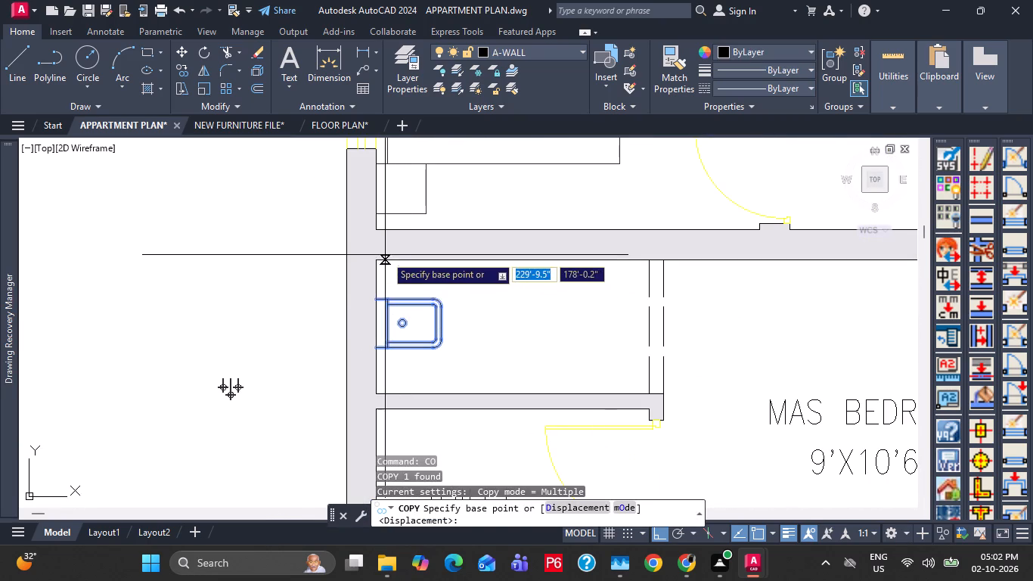
pyautogui.click(379, 263)
pyautogui.scroll(-2, 396, 285)
pyautogui.moveTo(410, 366); pyautogui.dragTo(388, 154, button='middle')
pyautogui.moveTo(394, 355); pyautogui.dragTo(387, 339, button='middle')
pyautogui.scroll(1, 352, 361)
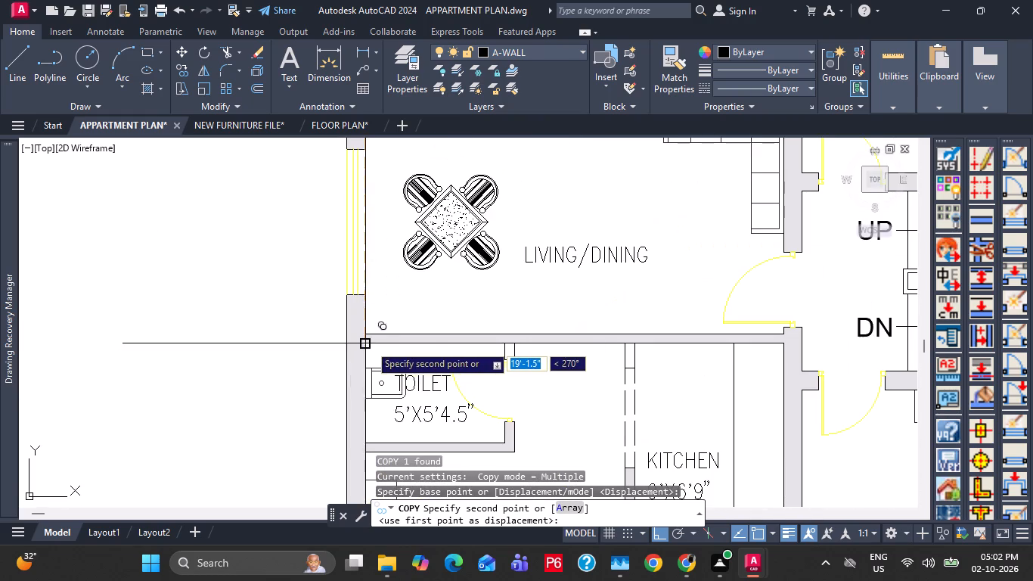
pyautogui.click(366, 343)
pyautogui.press('Escape')
pyautogui.press('Escape')
# Shift the WC copy in the toilet beside the kitchen slightly down along the outer wall.
pyautogui.scroll(2, 390, 410)
pyautogui.click(374, 377)
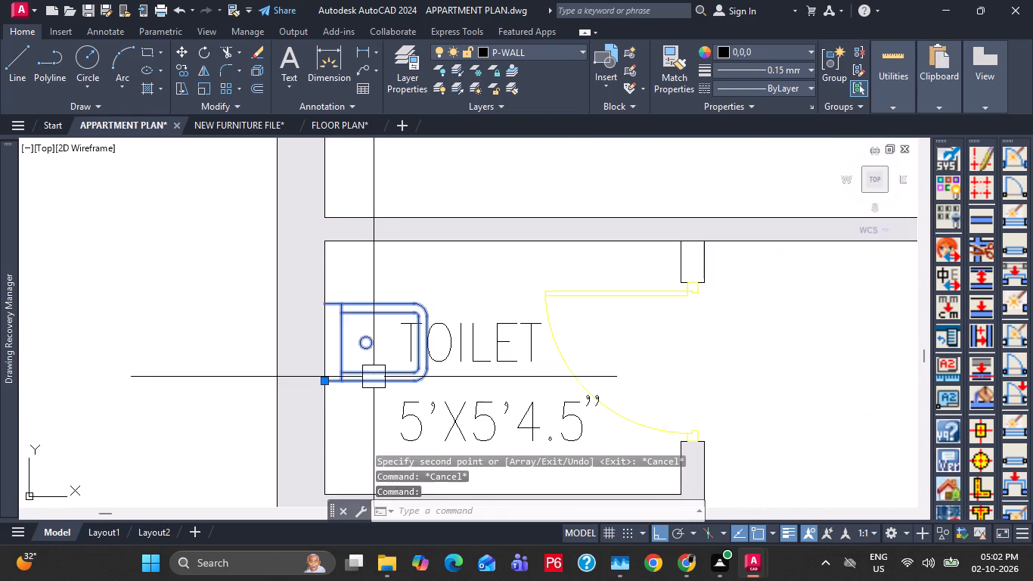
pyautogui.scroll(-1, 416, 365)
pyautogui.moveTo(610, 363); pyautogui.dragTo(585, 349, button='middle')
pyautogui.press('m')
pyautogui.press('space')
pyautogui.click(653, 347)
pyautogui.click(650, 363)
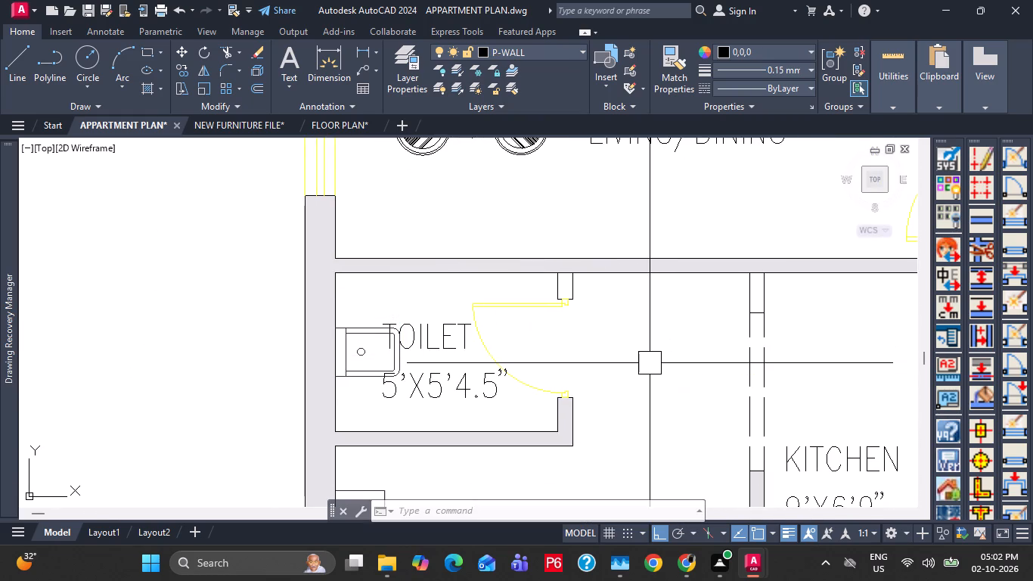
pyautogui.press('Escape')
pyautogui.press('Escape')
# Save the APPARTMENT PLAN drawing.
pyautogui.hotkey('ctrl', 's')
# Move the tap symbol from outside the building onto the inner face of the upper wall in the unlabelled compartment beside the master bedroom.
pyautogui.scroll(-2, 510, 334)
pyautogui.moveTo(393, 310); pyautogui.dragTo(393, 339, button='middle')
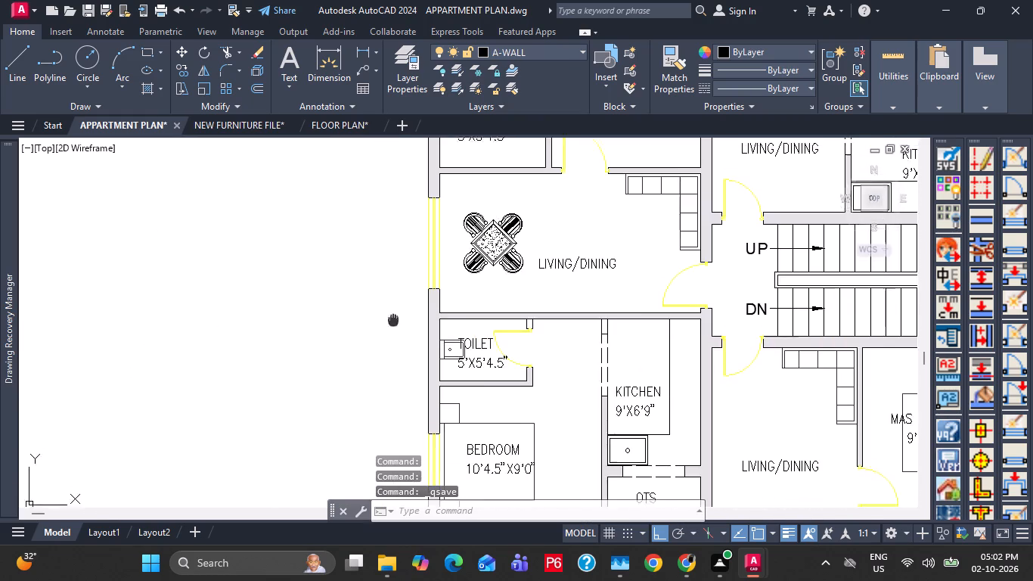
pyautogui.moveTo(393, 339); pyautogui.dragTo(401, 418, button='middle')
pyautogui.scroll(-1, 365, 297)
pyautogui.scroll(2, 360, 198)
pyautogui.click(404, 267)
pyautogui.scroll(1, 411, 267)
pyautogui.moveTo(411, 284); pyautogui.dragTo(405, 371, button='middle')
pyautogui.press('m')
pyautogui.press('space')
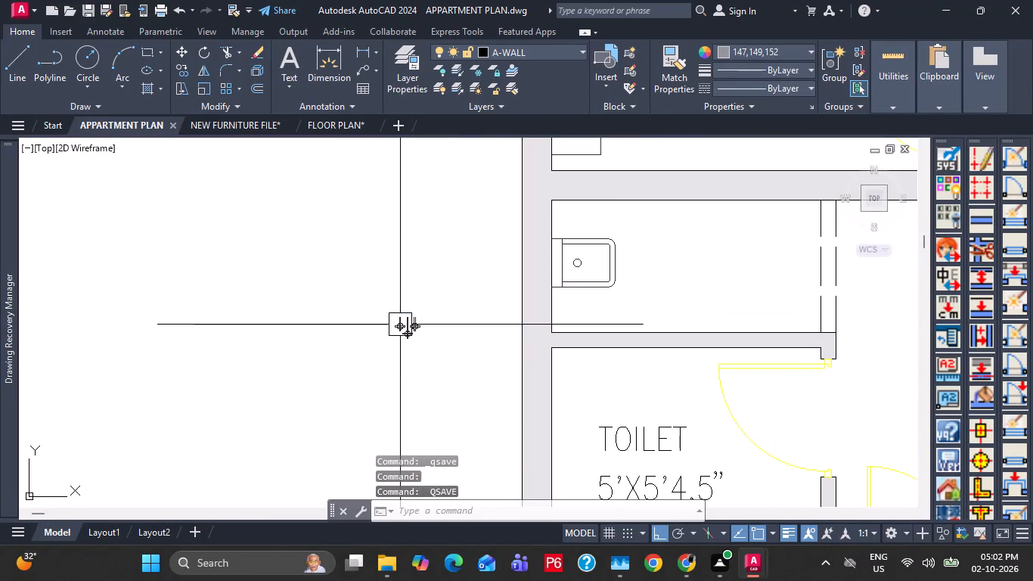
pyautogui.click(411, 320)
pyautogui.write('M')
pyautogui.press('space')
pyautogui.click(405, 314)
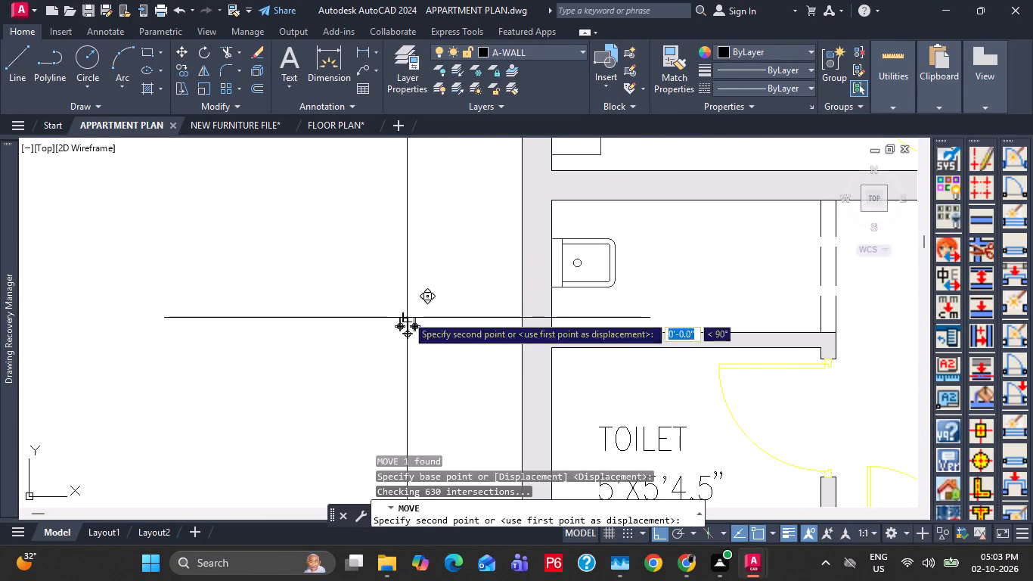
pyautogui.scroll(-2, 420, 304)
pyautogui.moveTo(461, 294); pyautogui.dragTo(445, 399, button='middle')
pyautogui.scroll(2, 539, 400)
pyautogui.click(529, 330)
pyautogui.press('Escape')
# Copy the tap symbol from the compartment to the upper wall of the master bedroom's 5'X5'4.5" toilet.
pyautogui.click(531, 350)
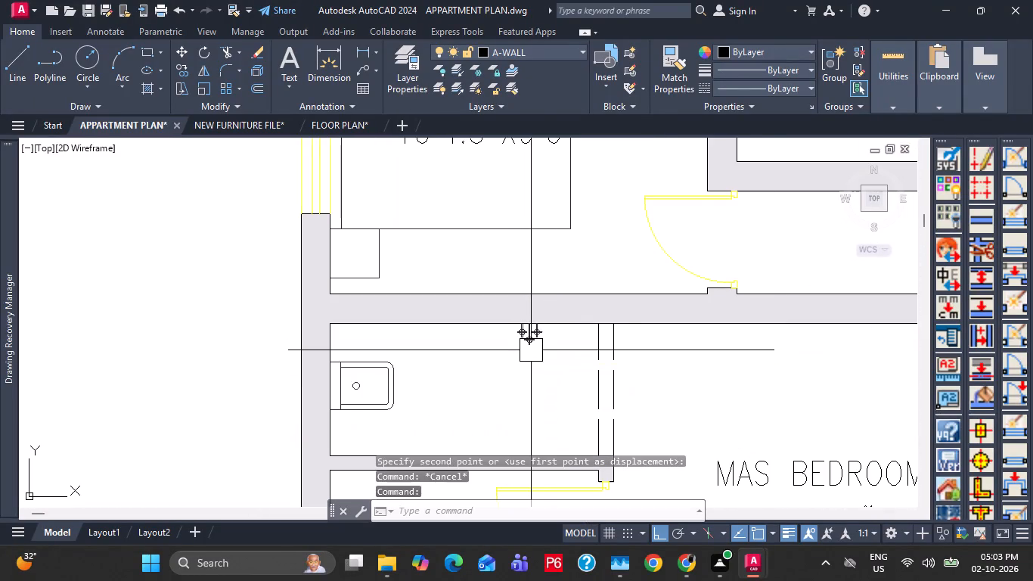
pyautogui.press('c')
pyautogui.write('O')
pyautogui.press('space')
pyautogui.click(529, 321)
pyautogui.scroll(-2, 536, 353)
pyautogui.moveTo(538, 393); pyautogui.dragTo(504, 223, button='middle')
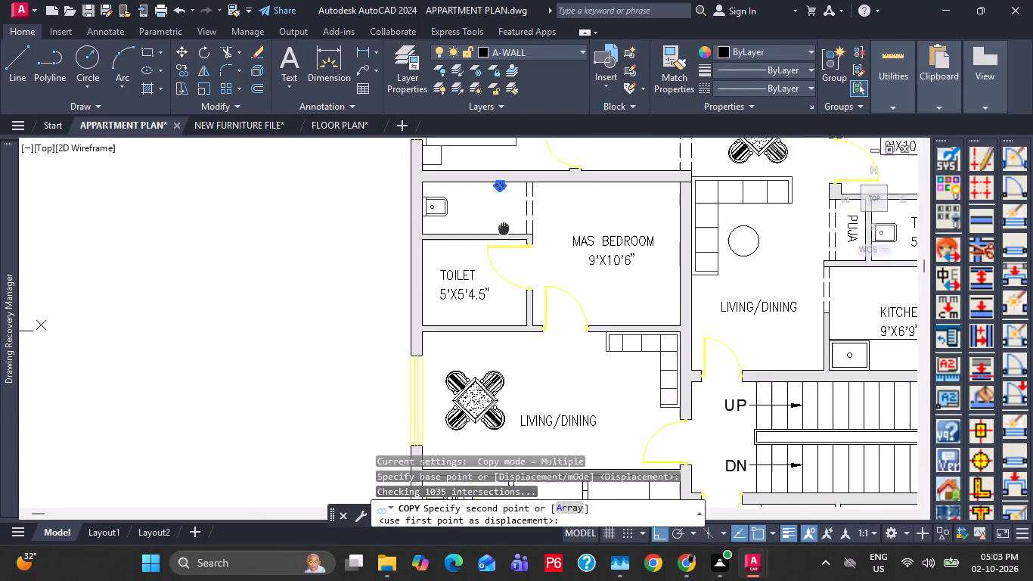
pyautogui.moveTo(504, 223); pyautogui.dragTo(504, 216, button='middle')
pyautogui.moveTo(518, 365); pyautogui.dragTo(498, 210, button='middle')
pyautogui.moveTo(498, 328); pyautogui.dragTo(515, 431, button='middle')
pyautogui.moveTo(486, 238); pyautogui.dragTo(504, 348, button='middle')
pyautogui.scroll(2, 485, 294)
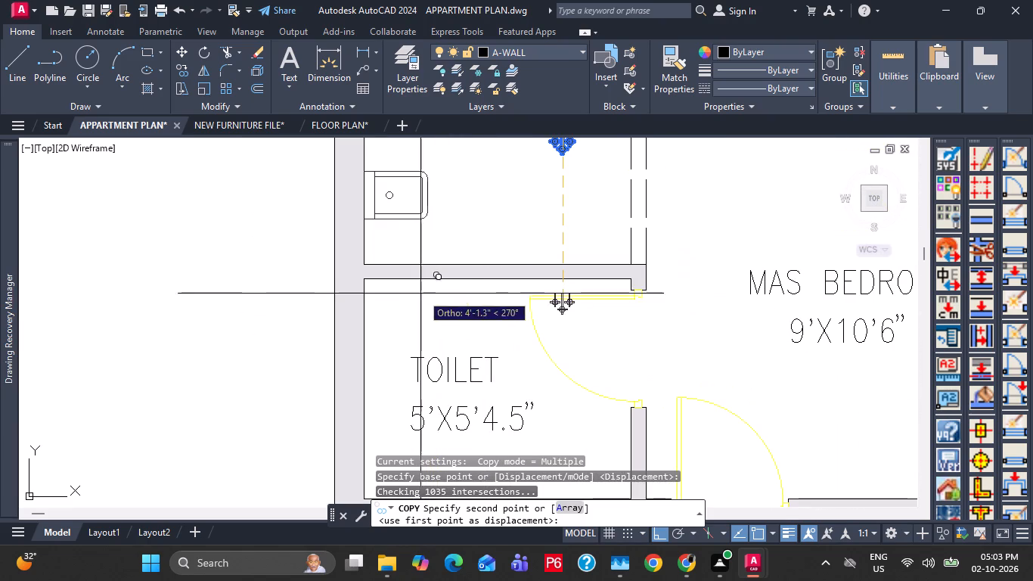
pyautogui.click(450, 284)
pyautogui.press('Escape')
pyautogui.press('Escape')
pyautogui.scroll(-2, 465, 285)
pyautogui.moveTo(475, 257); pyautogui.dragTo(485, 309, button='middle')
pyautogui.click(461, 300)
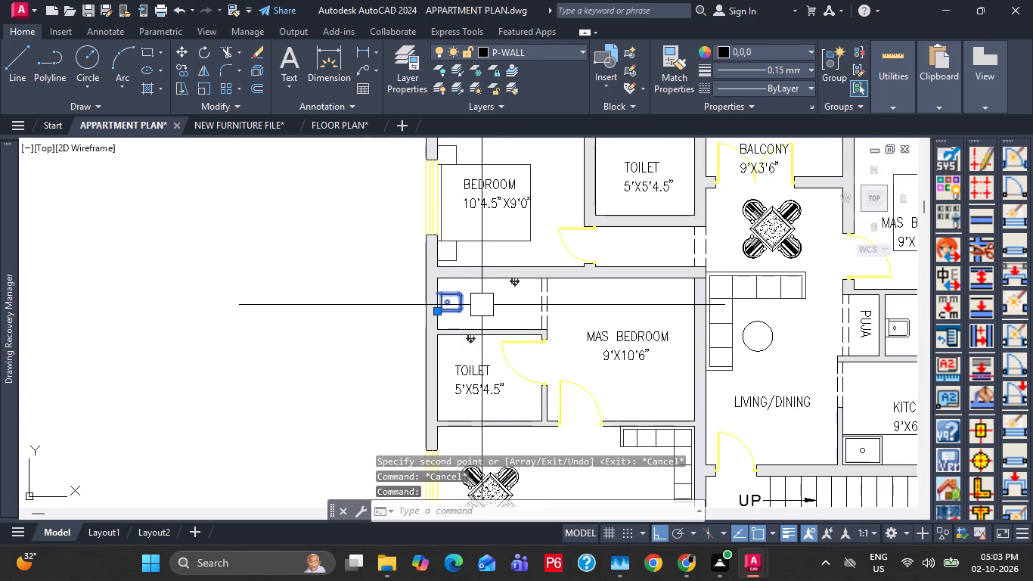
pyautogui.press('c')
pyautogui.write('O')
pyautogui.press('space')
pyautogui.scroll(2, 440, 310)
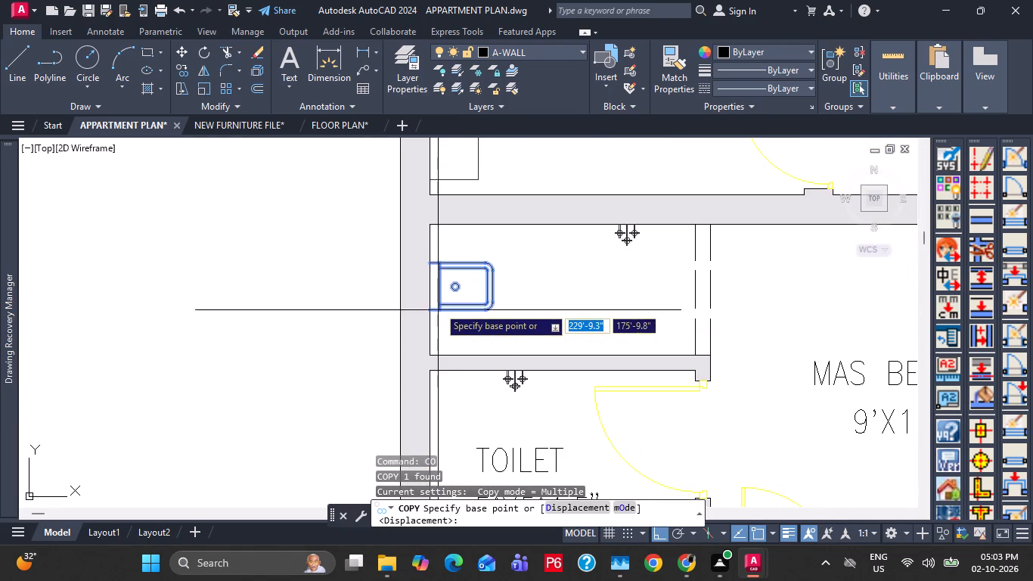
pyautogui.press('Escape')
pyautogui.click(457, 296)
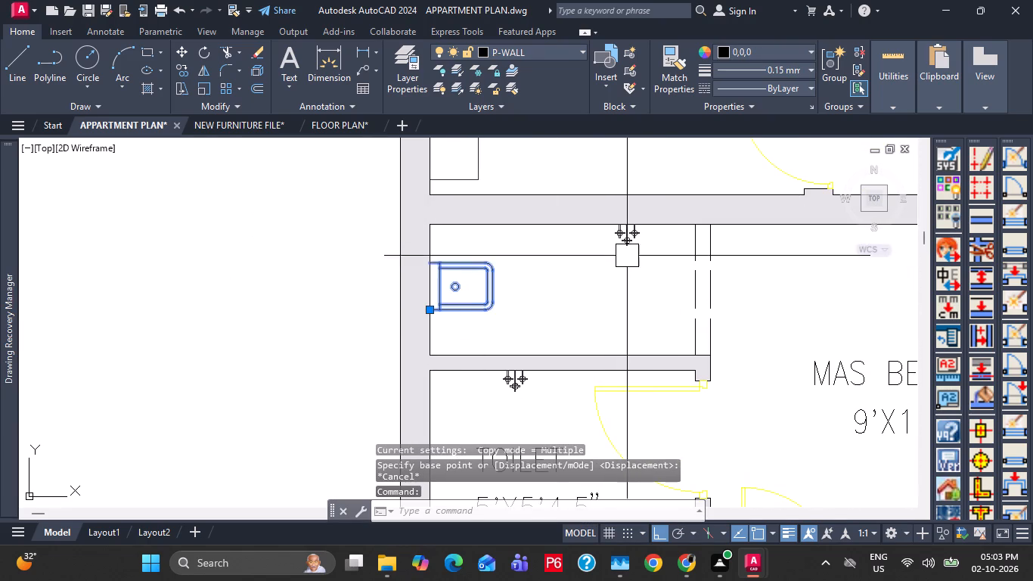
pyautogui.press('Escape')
# Delete the tap symbol from the upper wall of the unlabelled compartment.
pyautogui.click(625, 247)
pyautogui.press('Delete')
# Move the WC from the unlabelled compartment into the master bedroom's 5'X5'4.5" toilet, against its left wall.
pyautogui.click(475, 301)
pyautogui.press('m')
pyautogui.press('space')
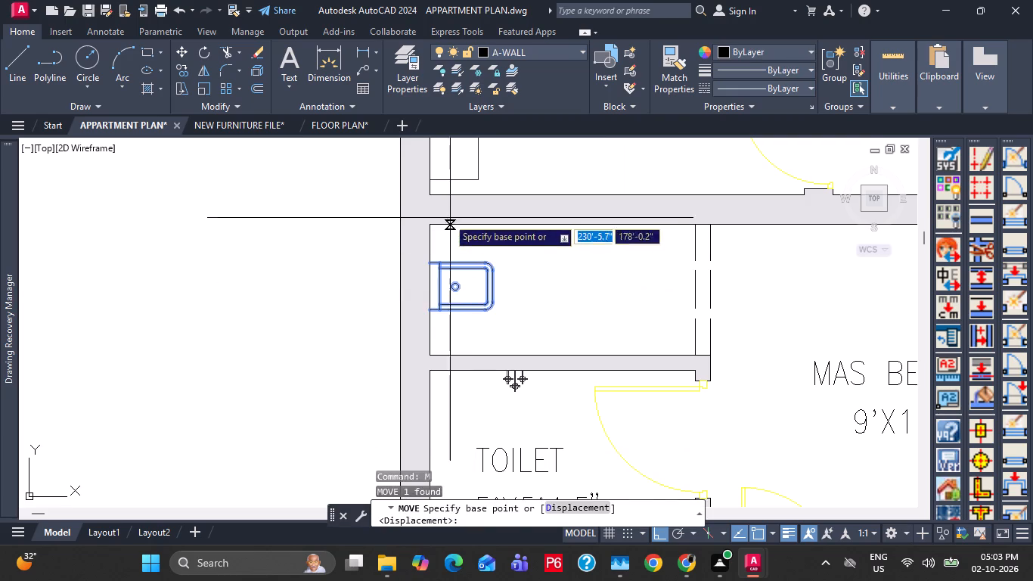
pyautogui.click(430, 224)
pyautogui.click(430, 373)
pyautogui.press('Escape')
# Shift the WC down along the left wall of the master bedroom's toilet, away from the tap.
pyautogui.scroll(-2, 467, 306)
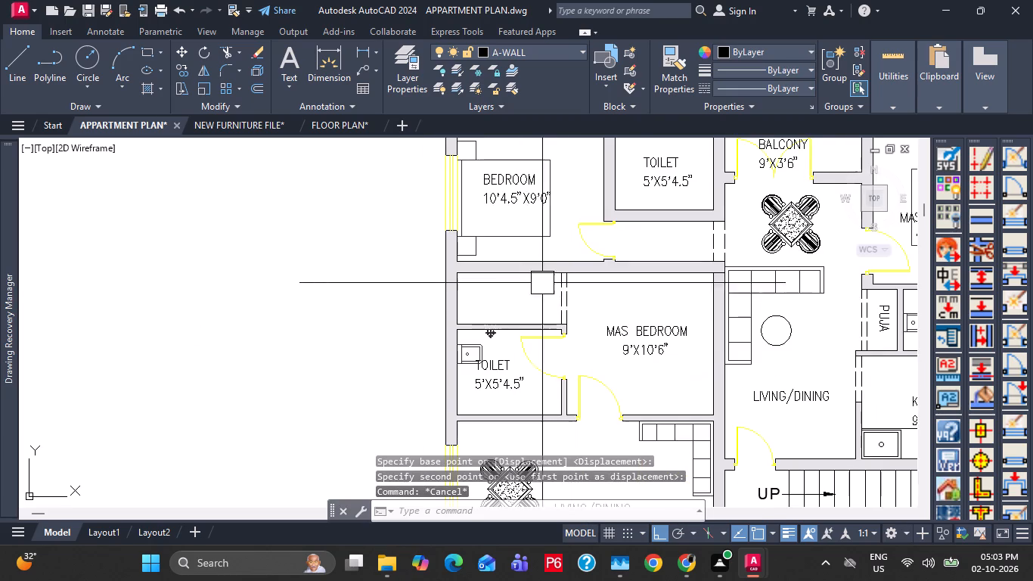
pyautogui.moveTo(535, 278); pyautogui.dragTo(515, 230, button='middle')
pyautogui.scroll(2, 455, 305)
pyautogui.moveTo(471, 322); pyautogui.dragTo(480, 272, button='middle')
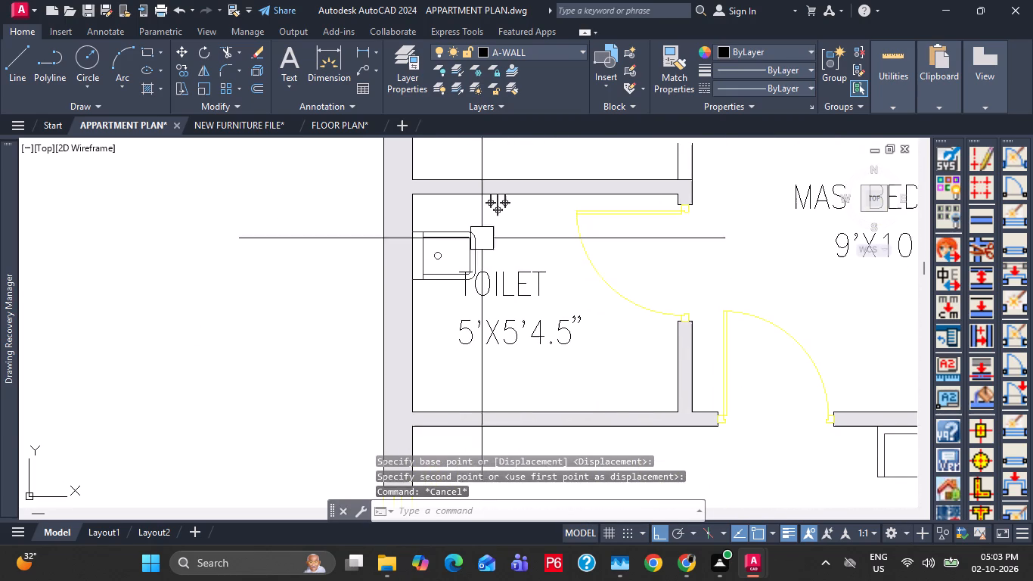
pyautogui.click(445, 271)
pyautogui.press('m')
pyautogui.press('space')
pyautogui.click(606, 328)
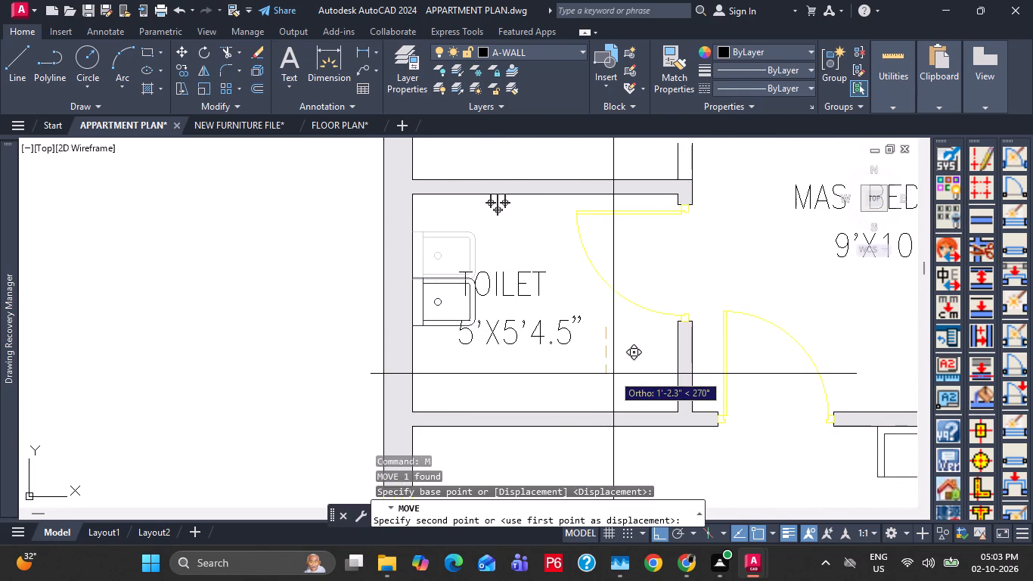
pyautogui.click(607, 361)
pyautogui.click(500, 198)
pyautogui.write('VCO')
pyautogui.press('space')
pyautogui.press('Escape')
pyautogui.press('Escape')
# Copy the tap symbol from the master bedroom's toilet to the upper wall of the toilet below the left LIVING/DINING room.
pyautogui.click(499, 197)
pyautogui.write('CO')
pyautogui.press('space')
pyautogui.click(498, 193)
pyautogui.scroll(-2, 513, 271)
pyautogui.moveTo(513, 342); pyautogui.dragTo(488, 180, button='middle')
pyautogui.middleClick(504, 337)
pyautogui.scroll(2, 494, 326)
pyautogui.click(484, 294)
# Place another copy of the tap symbol on the left wall of the bottom toilet beside the 9'X3'6" balcony.
pyautogui.scroll(-2, 523, 297)
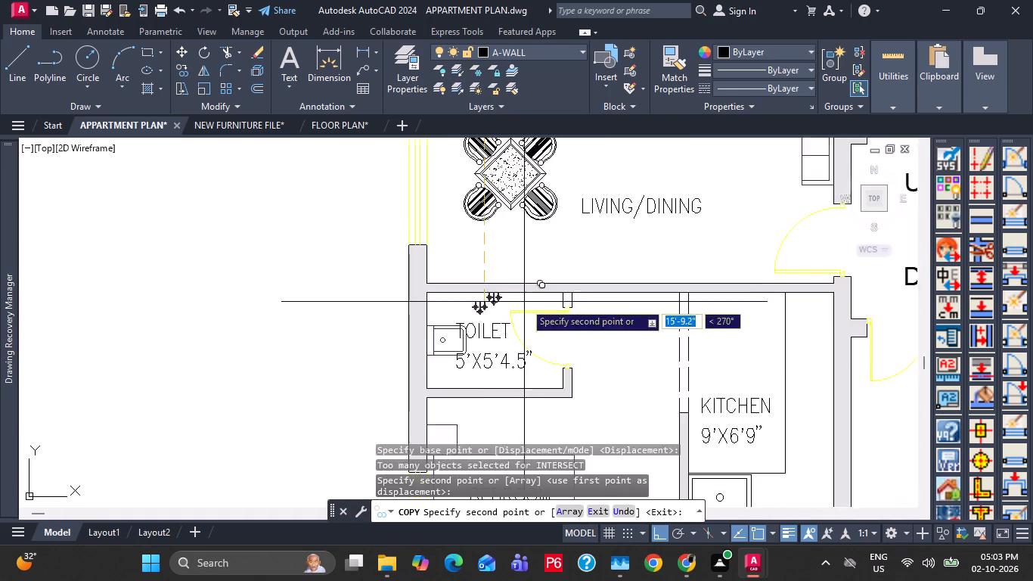
pyautogui.moveTo(535, 343); pyautogui.dragTo(492, 155, button='middle')
pyautogui.scroll(-1, 513, 341)
pyautogui.moveTo(513, 343); pyautogui.dragTo(485, 311, button='middle')
pyautogui.scroll(2, 524, 346)
pyautogui.click(560, 389)
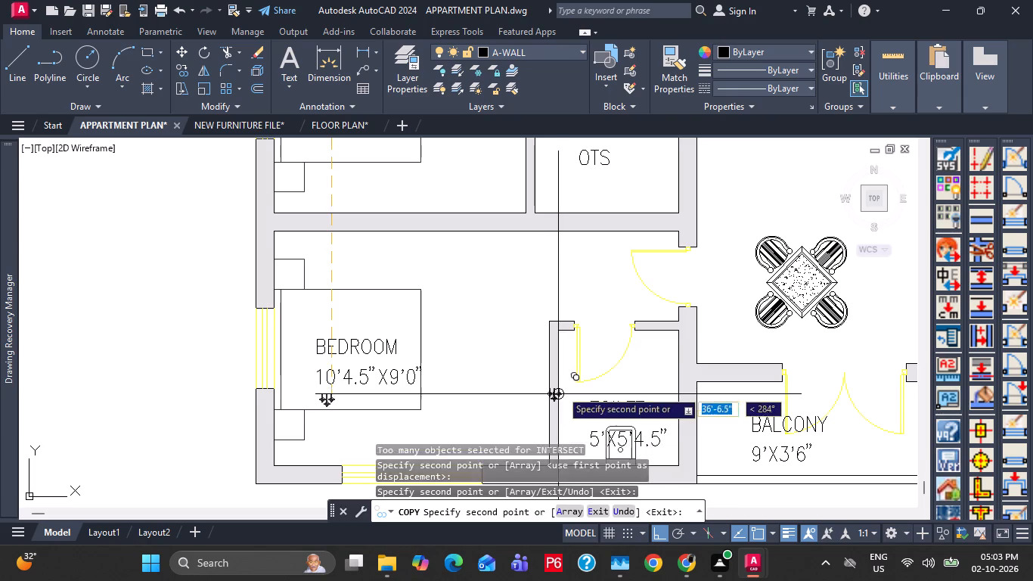
pyautogui.press('Escape')
pyautogui.press('Escape')
# Rotate the bottom toilet's tap symbol 90° so it points from the left wall into the room.
pyautogui.scroll(2, 575, 390)
pyautogui.press('Escape')
pyautogui.moveTo(546, 397); pyautogui.dragTo(551, 351, button='middle')
pyautogui.click(527, 371)
pyautogui.press('Escape')
pyautogui.press('r')
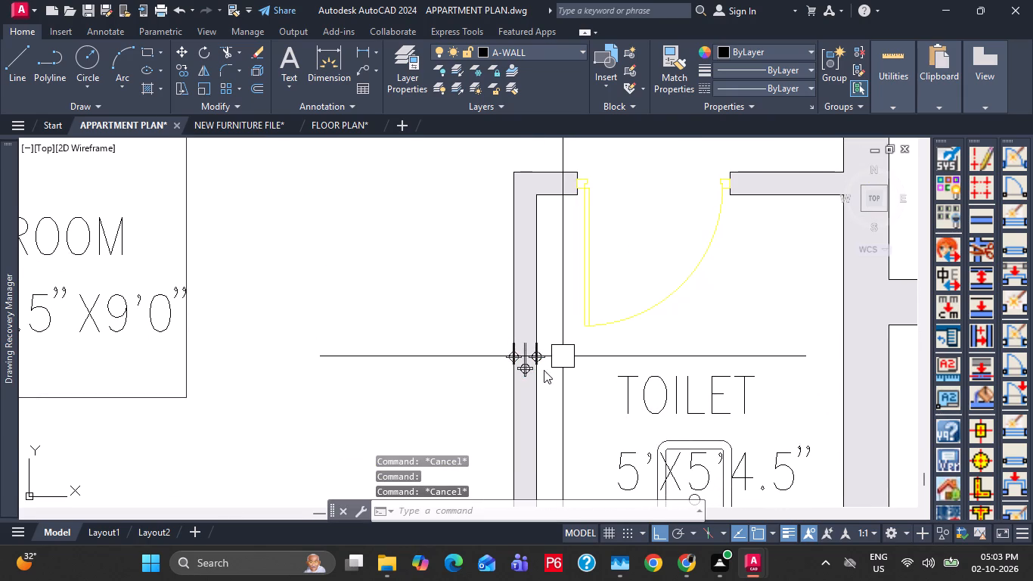
pyautogui.press('Escape')
pyautogui.click(509, 368)
pyautogui.press('r')
pyautogui.write('O')
pyautogui.press('space')
pyautogui.click(568, 363)
pyautogui.click(562, 303)
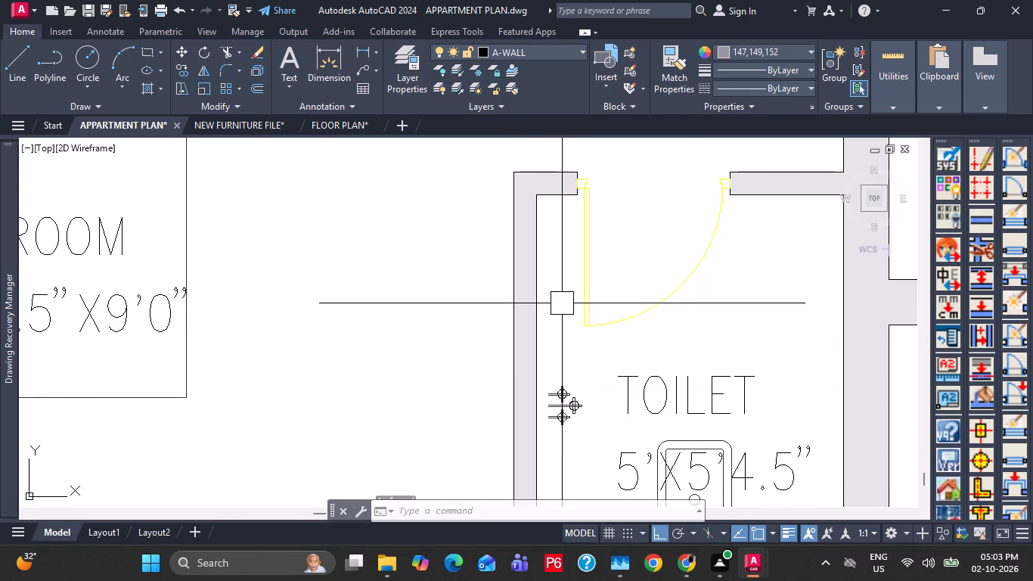
# Move the rotated tap symbol onto the inner face of the bottom toilet's left wall.
pyautogui.click(571, 409)
pyautogui.moveTo(569, 410); pyautogui.dragTo(566, 398, button='middle')
pyautogui.press('m')
pyautogui.scroll(3, 549, 400)
pyautogui.press('space')
pyautogui.click(533, 383)
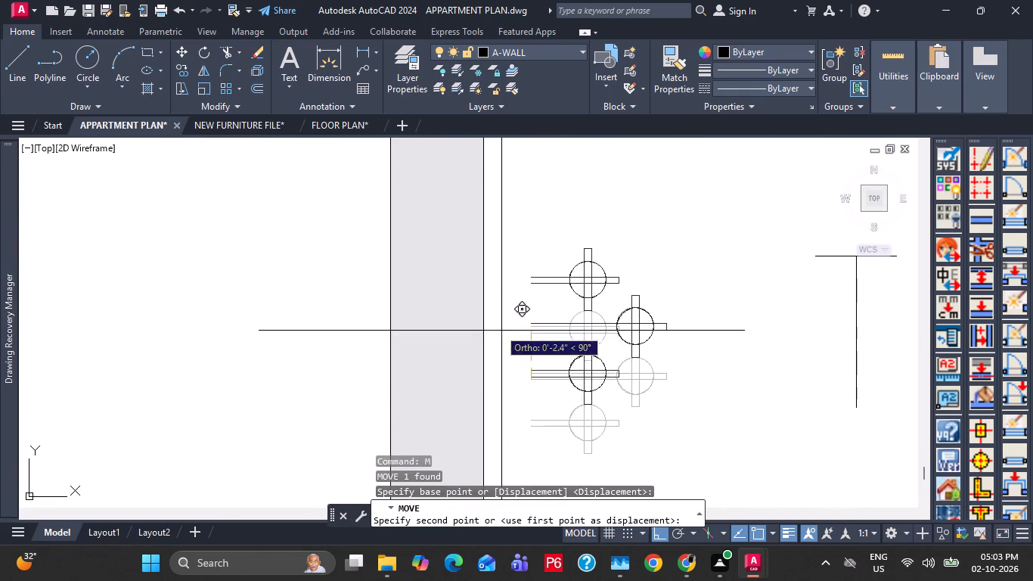
pyautogui.click(484, 308)
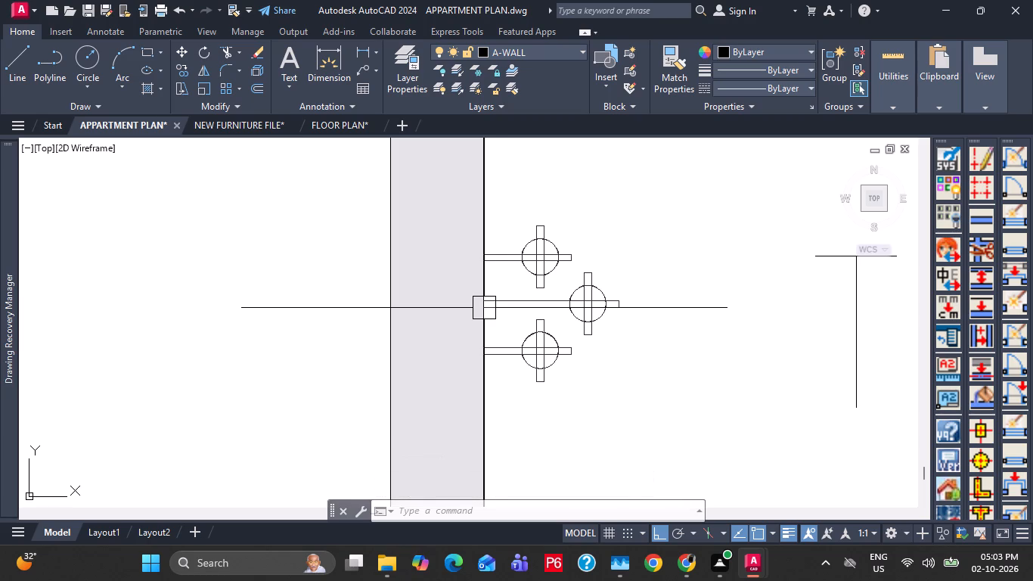
pyautogui.press('Escape')
pyautogui.press('Escape')
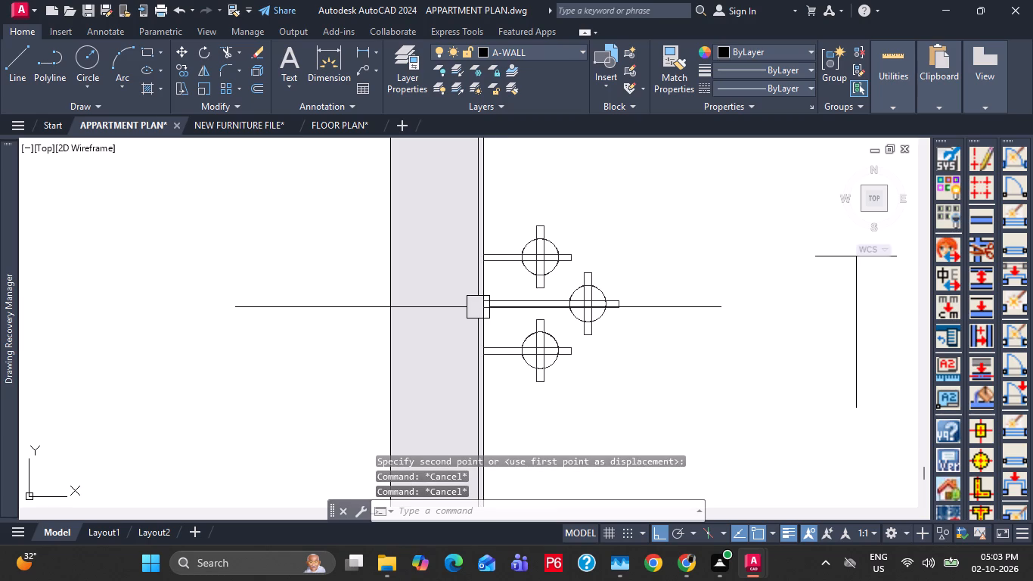
# Save the APPARTMENT PLAN drawing.
pyautogui.hotkey('ctrl', 's')
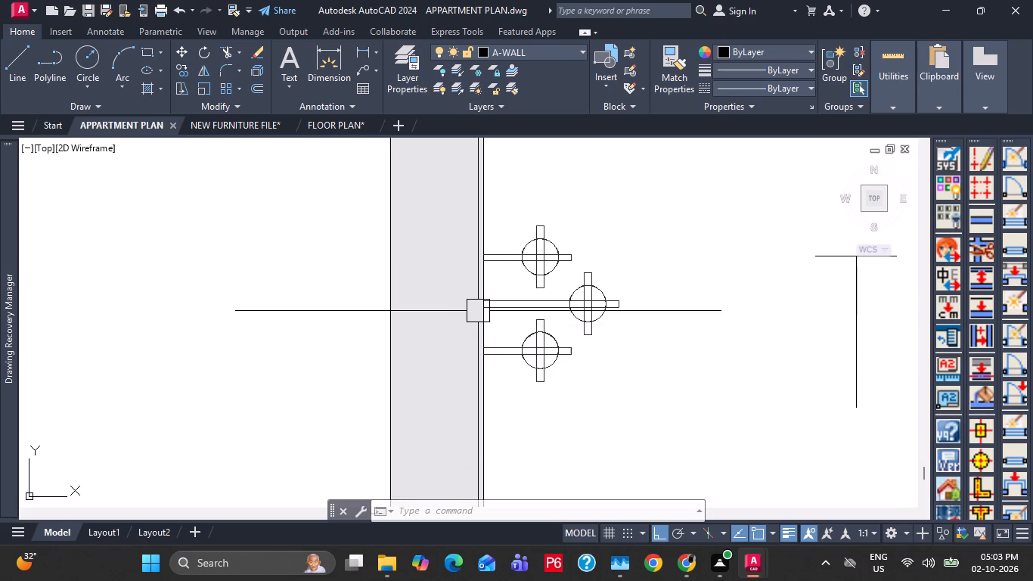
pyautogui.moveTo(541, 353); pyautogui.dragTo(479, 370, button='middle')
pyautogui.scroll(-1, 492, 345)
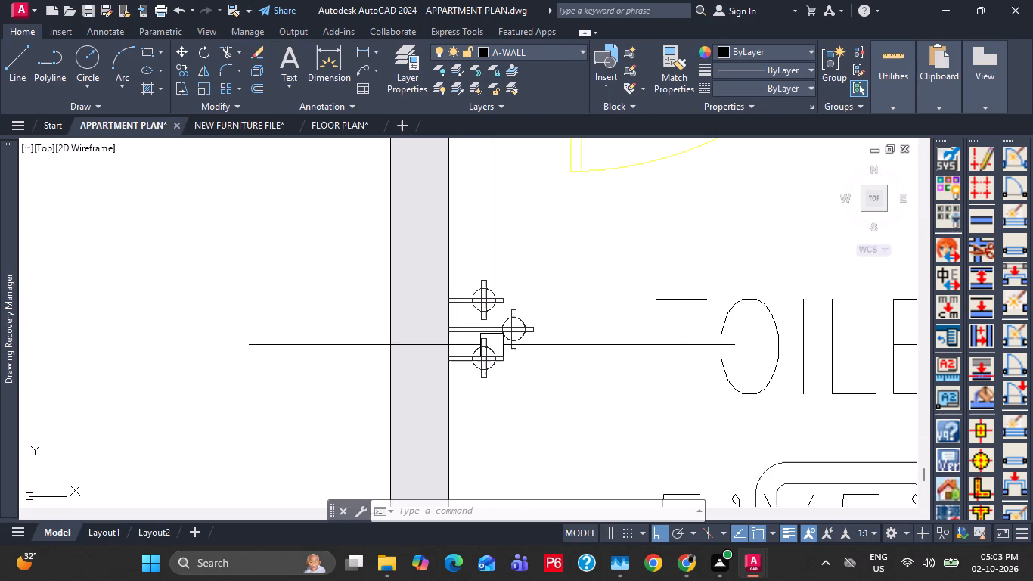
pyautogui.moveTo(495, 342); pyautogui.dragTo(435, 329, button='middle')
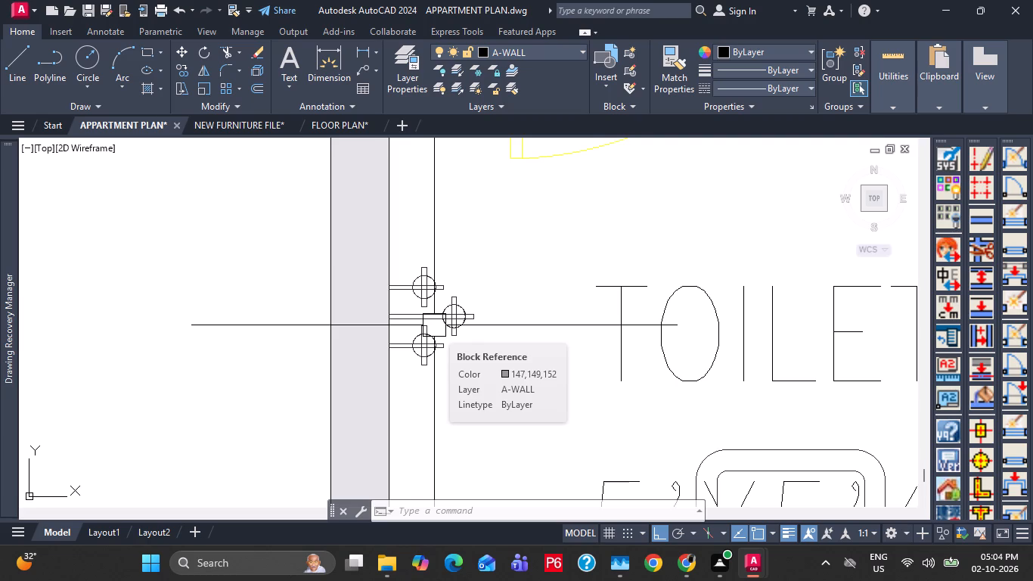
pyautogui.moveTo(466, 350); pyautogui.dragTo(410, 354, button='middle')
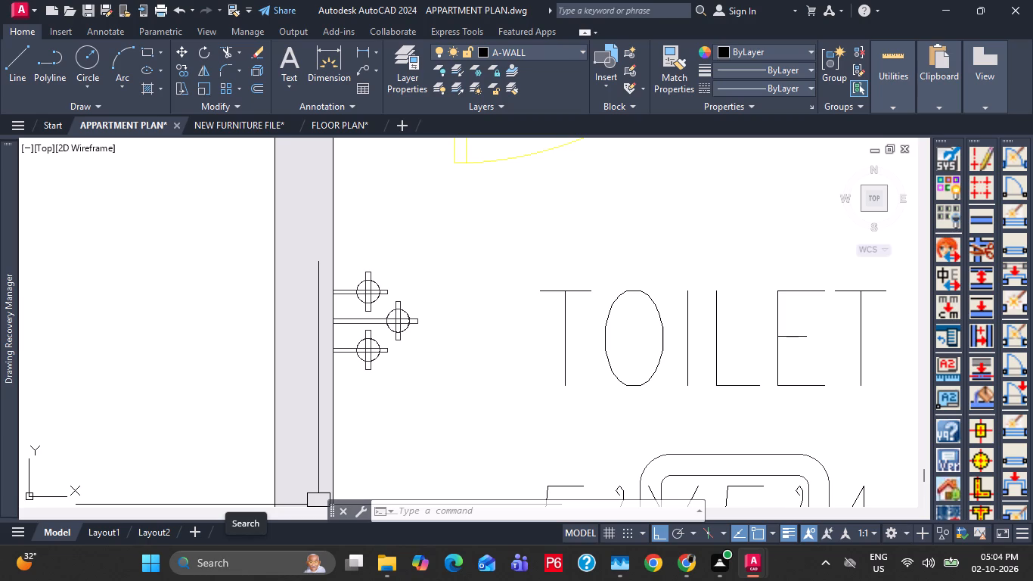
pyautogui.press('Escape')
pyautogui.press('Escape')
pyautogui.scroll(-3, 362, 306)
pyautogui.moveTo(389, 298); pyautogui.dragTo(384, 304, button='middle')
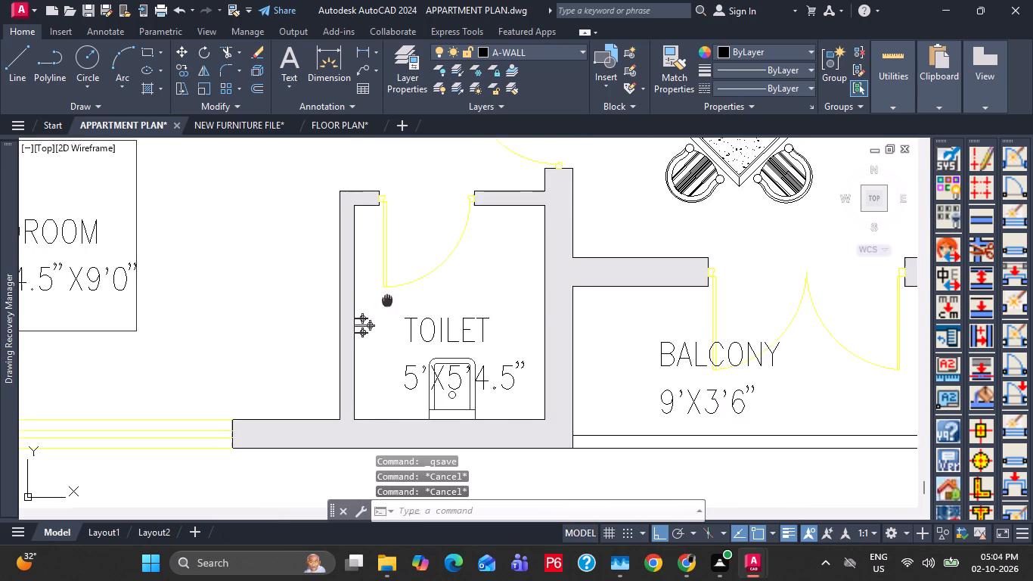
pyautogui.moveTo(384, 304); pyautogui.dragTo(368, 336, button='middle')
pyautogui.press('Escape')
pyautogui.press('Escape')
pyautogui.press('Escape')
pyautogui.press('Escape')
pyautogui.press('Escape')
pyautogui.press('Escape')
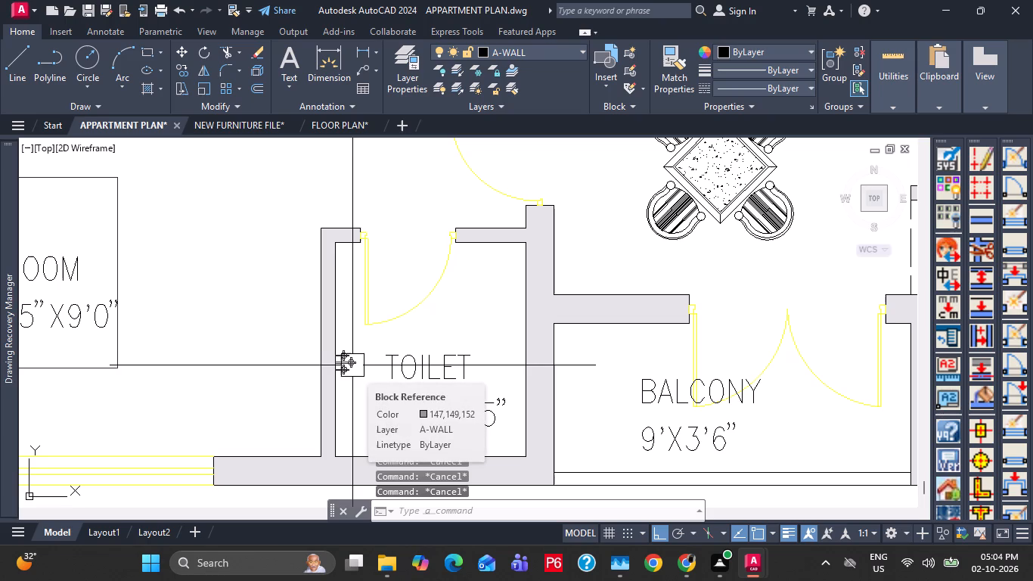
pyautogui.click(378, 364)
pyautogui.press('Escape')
# Copy the bottom toilet's tap symbol to the upper wall of the toilet below the lower-right MAS BEDROOM.
pyautogui.click(357, 364)
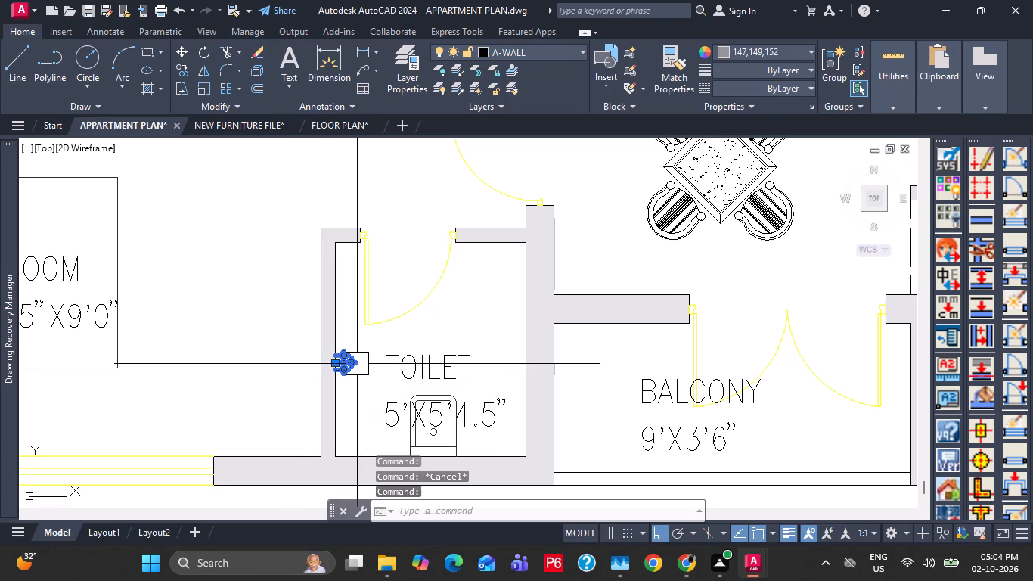
pyautogui.write('CO')
pyautogui.press('space')
pyautogui.scroll(2, 340, 365)
pyautogui.click(325, 364)
pyautogui.scroll(-2, 371, 367)
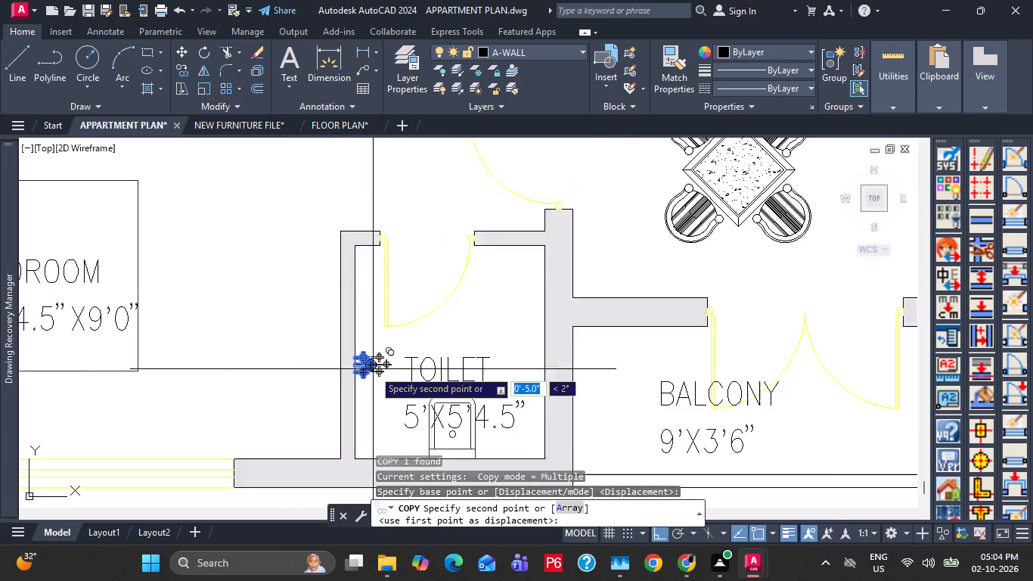
pyautogui.scroll(-2, 373, 369)
pyautogui.moveTo(520, 369); pyautogui.dragTo(448, 412, button='middle')
pyautogui.moveTo(532, 399); pyautogui.dragTo(520, 472, button='middle')
pyautogui.scroll(2, 602, 353)
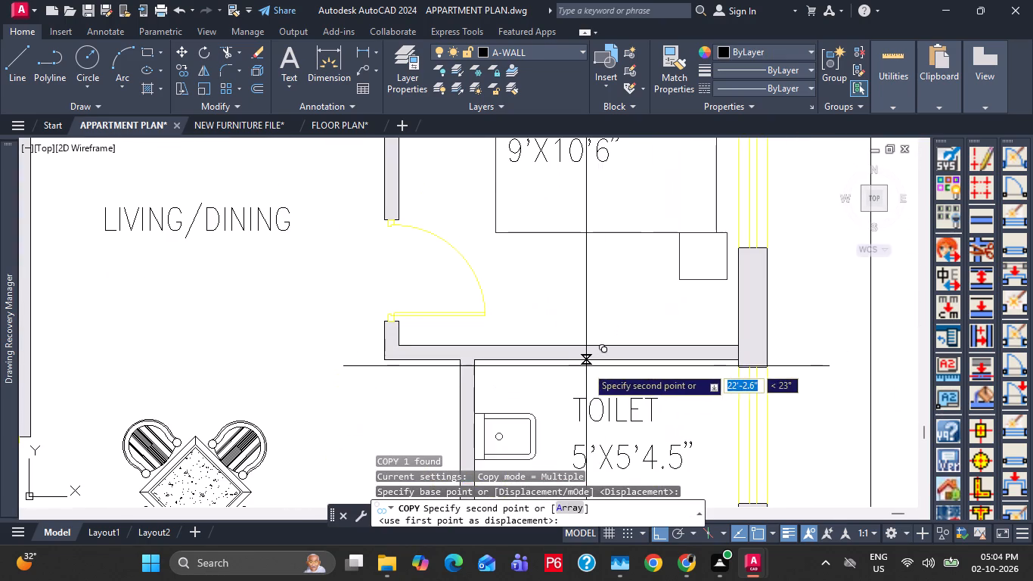
pyautogui.click(585, 366)
pyautogui.press('Escape')
pyautogui.press('Escape')
# Rotate the tap symbol in the toilet below the lower-right MAS BEDROOM 90° so it points upward.
pyautogui.scroll(2, 597, 370)
pyautogui.click(597, 370)
pyautogui.write('RO')
pyautogui.press('space')
pyautogui.click(597, 370)
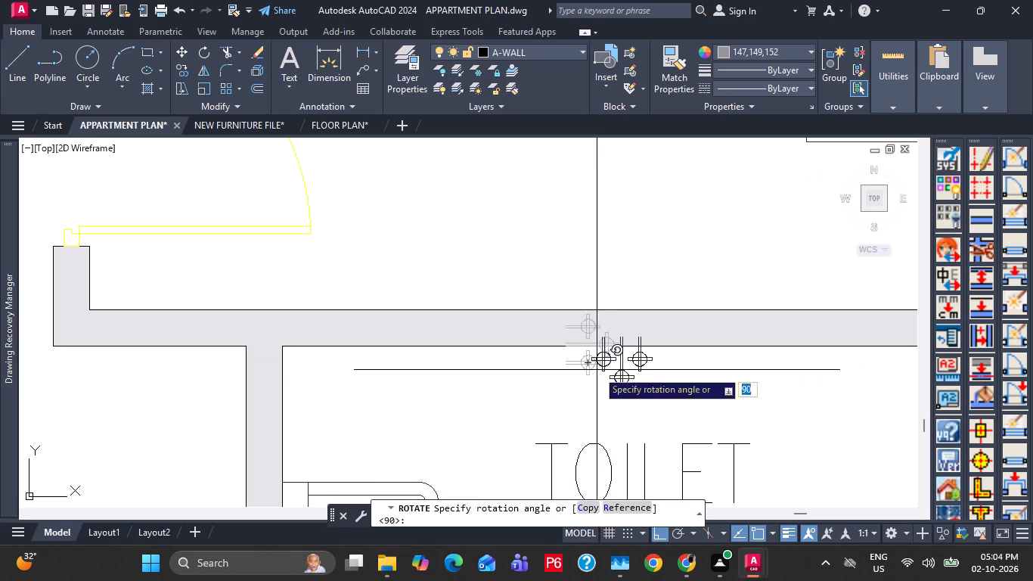
pyautogui.click(616, 248)
# Move the rotated tap symbol from the upper wall to the inner face of the same toilet's lower wall.
pyautogui.click(566, 396)
pyautogui.middleClick(591, 398)
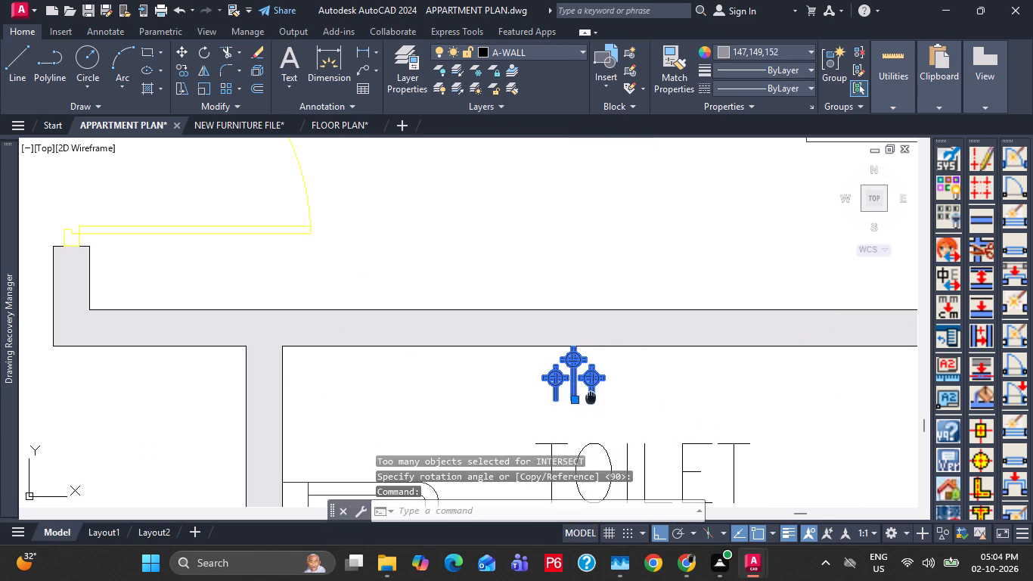
pyautogui.write('M')
pyautogui.press('space')
pyautogui.click(575, 396)
pyautogui.scroll(-1, 575, 403)
pyautogui.moveTo(575, 412); pyautogui.dragTo(546, 300, button='middle')
pyautogui.moveTo(572, 451); pyautogui.dragTo(535, 349, button='middle')
pyautogui.click(526, 396)
pyautogui.press('Escape')
pyautogui.press('Escape')
# Copy the upward-pointing tap symbol to the lower wall of the toilet beside the PUJA room.
pyautogui.click(542, 379)
pyautogui.scroll(-1, 553, 371)
pyautogui.write('CO')
pyautogui.press('space')
pyautogui.click(536, 388)
pyautogui.scroll(-3, 538, 385)
pyautogui.moveTo(529, 348); pyautogui.dragTo(562, 441, button='middle')
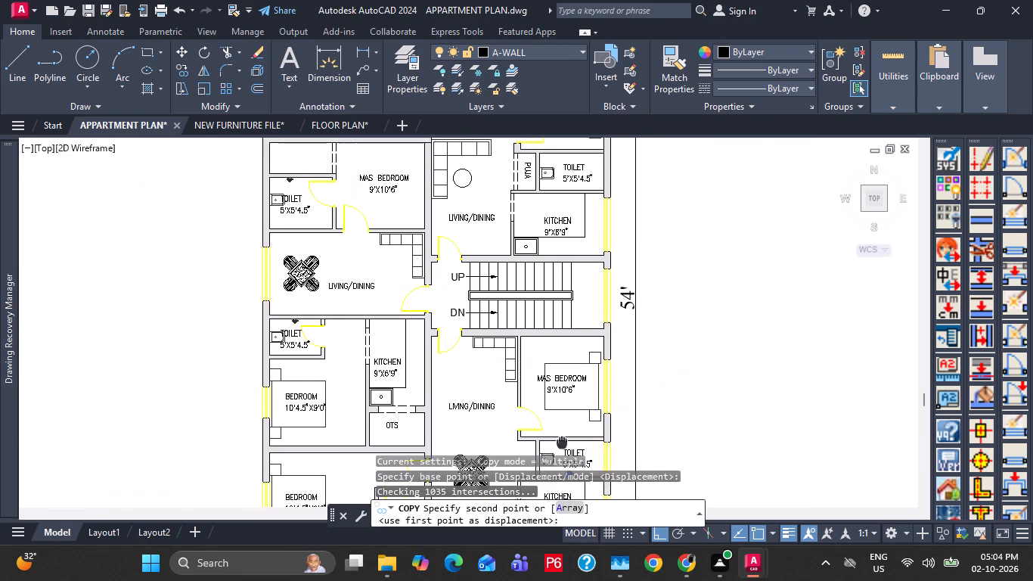
pyautogui.moveTo(562, 441); pyautogui.dragTo(584, 519, button='middle')
pyautogui.scroll(3, 613, 254)
pyautogui.click(532, 306)
# Place another copy of the tap symbol on the lower wall of the top toilet beside the upper balcony.
pyautogui.scroll(-2, 627, 272)
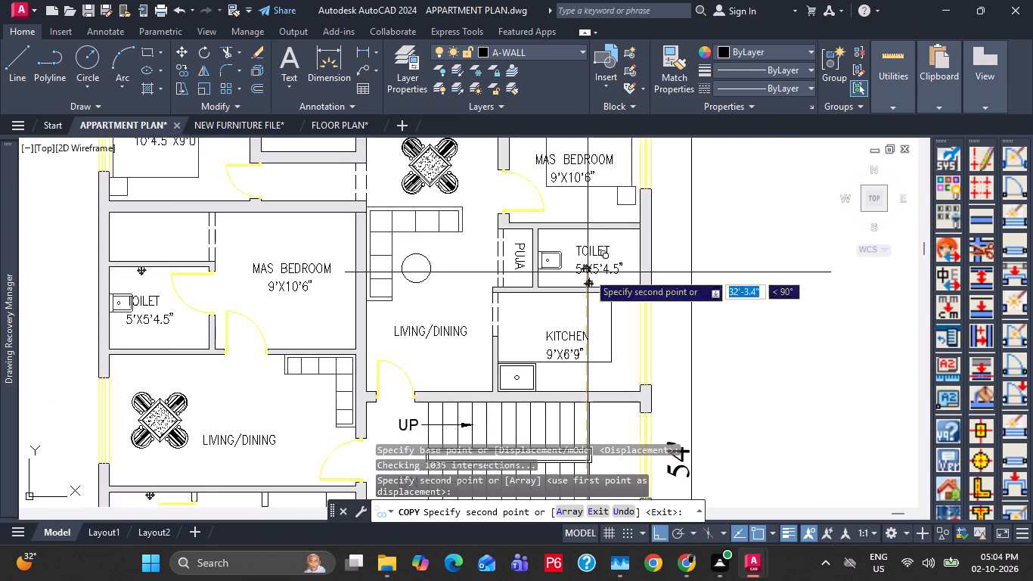
pyautogui.moveTo(516, 272); pyautogui.dragTo(711, 378, button='middle')
pyautogui.scroll(1, 490, 256)
pyautogui.click(501, 261)
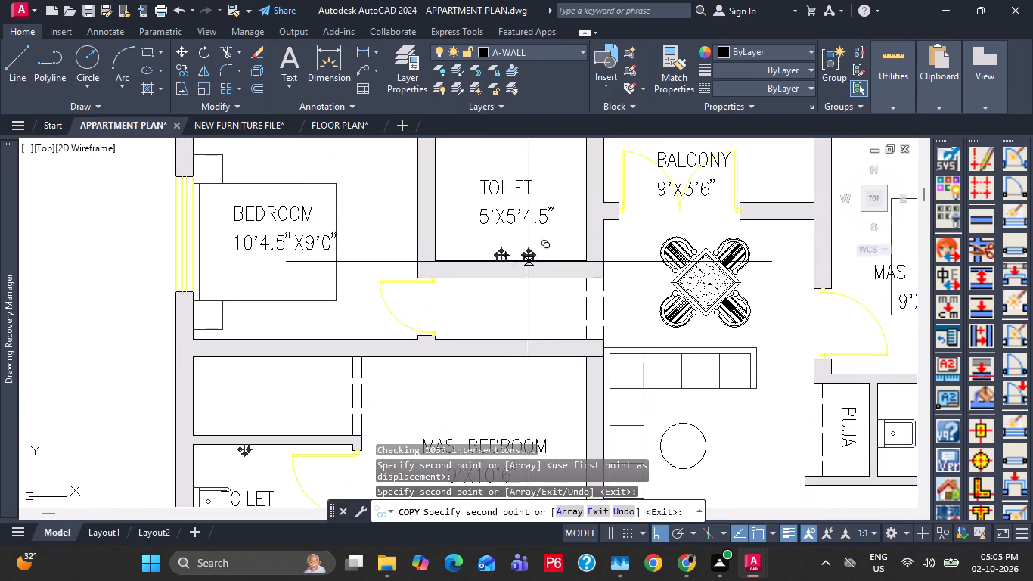
pyautogui.moveTo(537, 259); pyautogui.dragTo(571, 368, button='middle')
pyautogui.press('Escape')
pyautogui.press('Escape')
# Copy the WC from the left master bedroom's toilet to the left wall of the top toilet beside the upper balcony.
pyautogui.scroll(-2, 568, 264)
pyautogui.moveTo(486, 346); pyautogui.dragTo(490, 308, button='middle')
pyautogui.scroll(2, 464, 348)
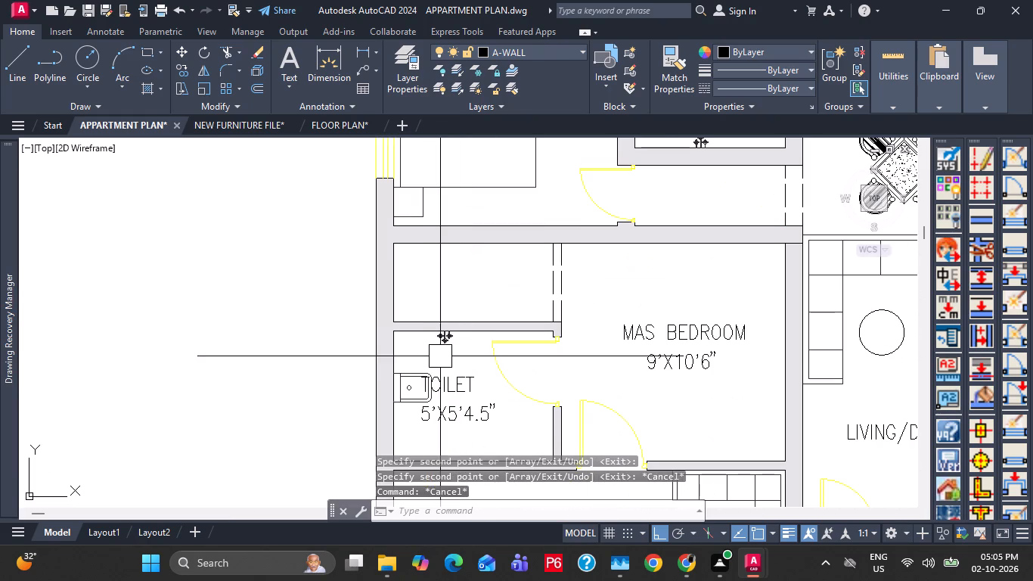
pyautogui.click(430, 365)
pyautogui.write('CO')
pyautogui.press('space')
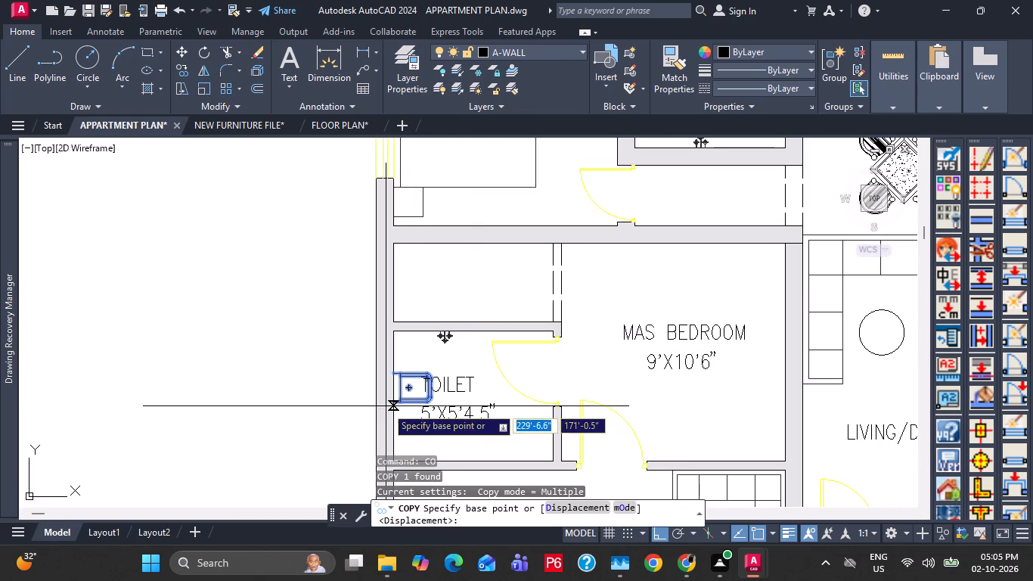
pyautogui.click(392, 404)
pyautogui.scroll(-2, 427, 361)
pyautogui.moveTo(563, 270); pyautogui.dragTo(548, 345, button='middle')
pyautogui.scroll(2, 526, 332)
pyautogui.click(443, 326)
pyautogui.press('Escape')
pyautogui.press('Escape')
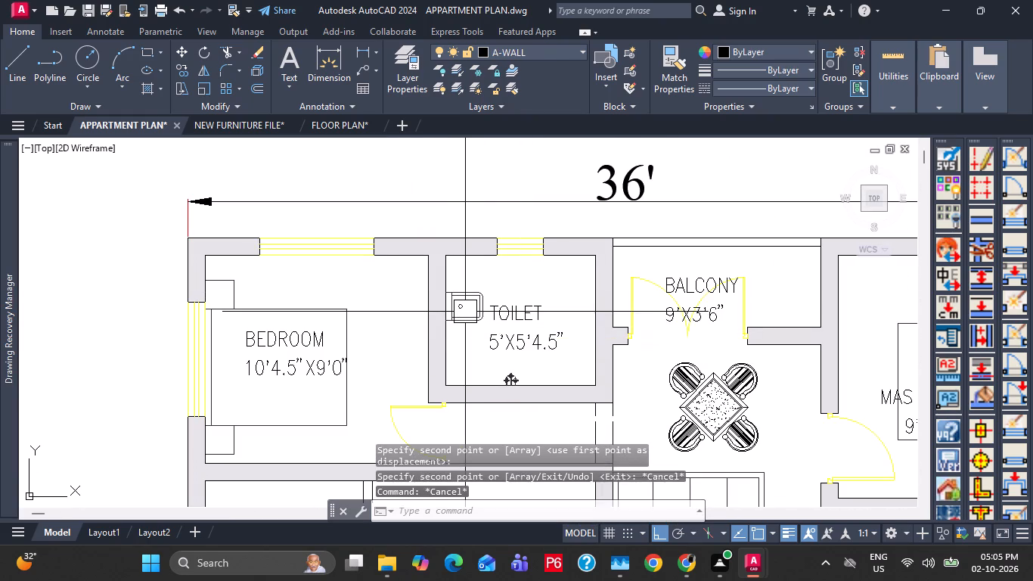
# Save the APPARTMENT PLAN drawing with all toilet fixtures placed.
pyautogui.hotkey('ctrl', 's')
pyautogui.scroll(-2, 538, 281)
pyautogui.moveTo(535, 375); pyautogui.dragTo(521, 281, button='middle')
pyautogui.moveTo(508, 417); pyautogui.dragTo(523, 251, button='middle')
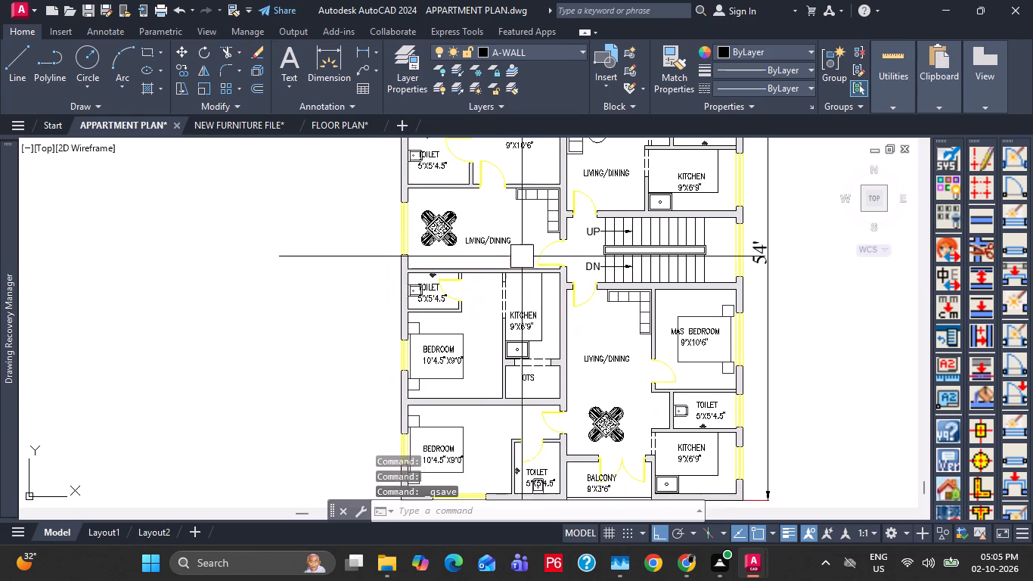
pyautogui.moveTo(501, 443); pyautogui.dragTo(492, 286, button='middle')
pyautogui.scroll(2, 516, 304)
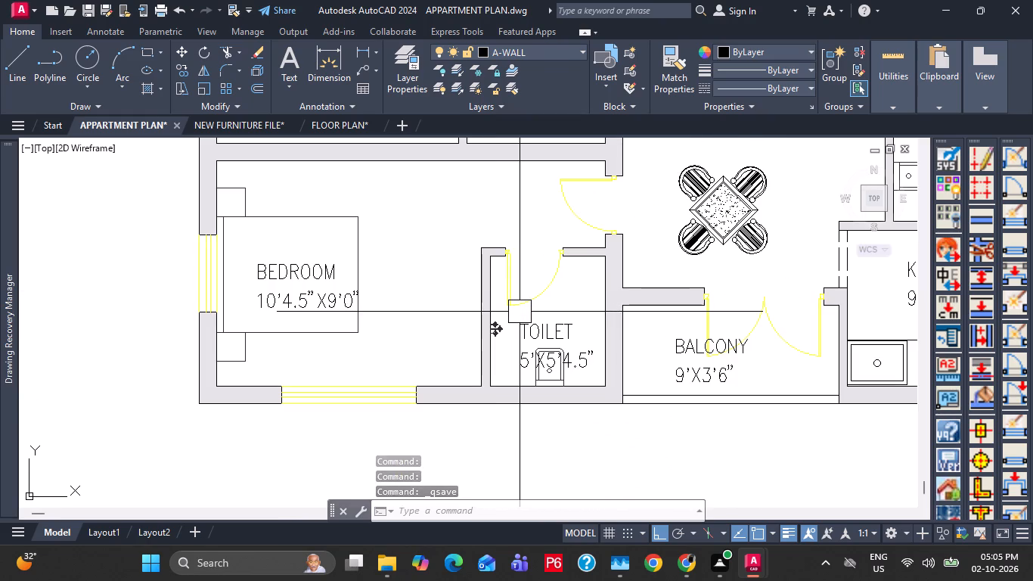
pyautogui.press('Escape')
pyautogui.press('Escape')
pyautogui.hotkey('ctrl', 's')
pyautogui.hotkey('ctrl', 's')
pyautogui.hotkey('ctrl', 's')
pyautogui.hotkey('ctrl', 's')
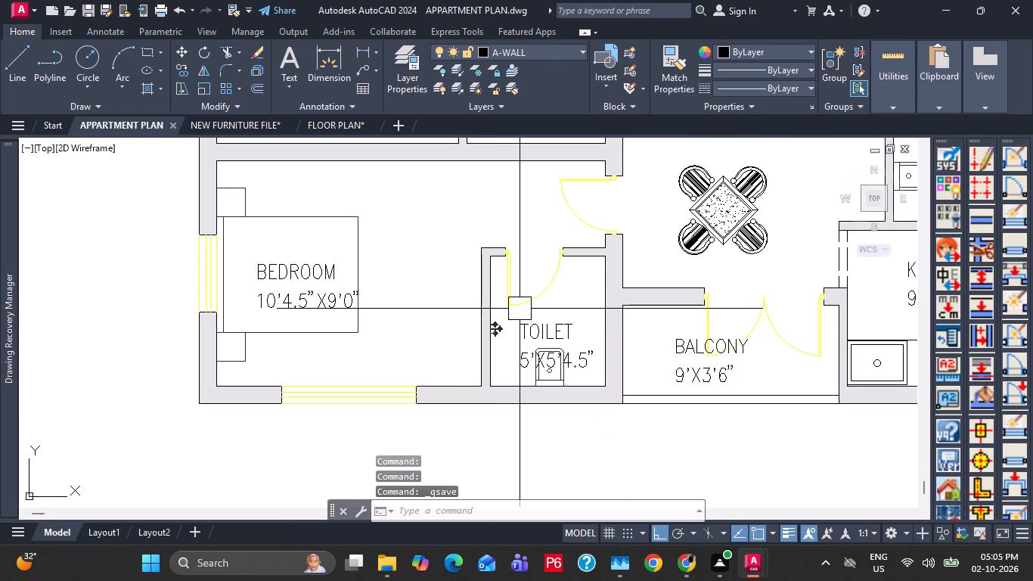
pyautogui.hotkey('ctrl', 's')
pyautogui.hotkey('ctrl', 's')
pyautogui.hotkey('ctrl', 's')
pyautogui.hotkey('ctrl', 's')
pyautogui.press('Escape')
pyautogui.press('Escape')
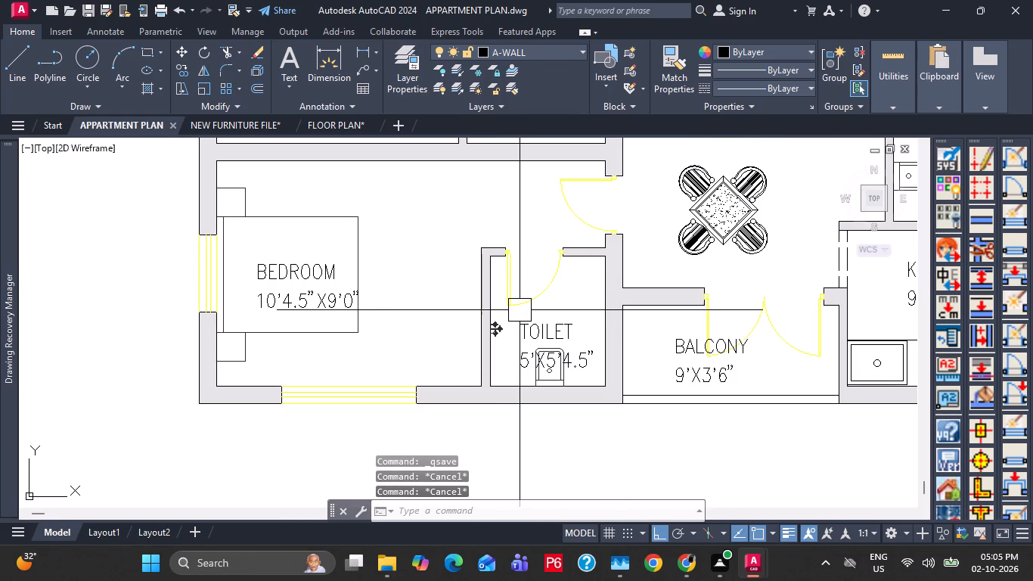
# Check the lower toilet, balcony and kitchen area of the plan and save the APPARTMENT PLAN drawing.
pyautogui.press('Escape')
pyautogui.press('Escape')
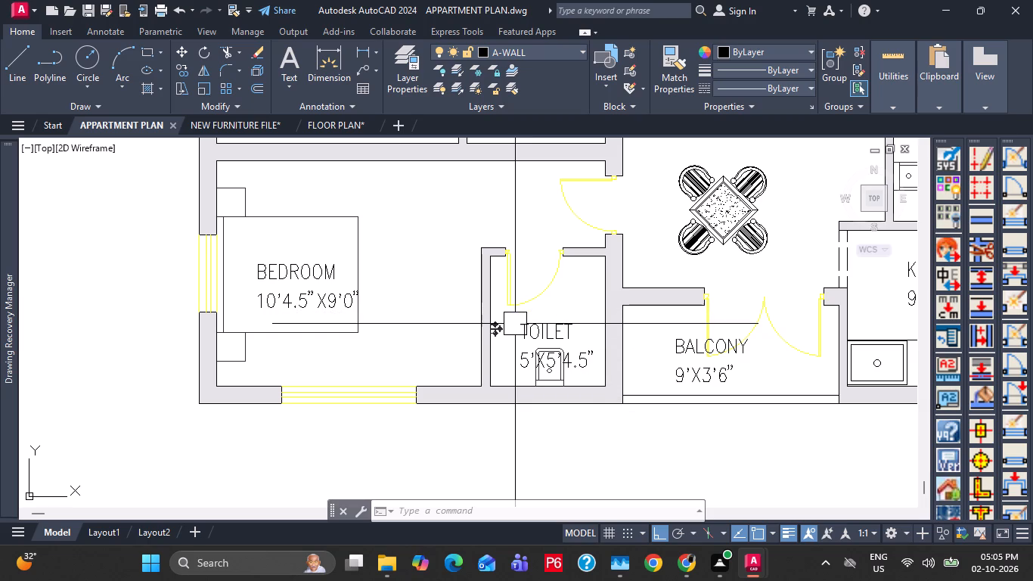
pyautogui.moveTo(731, 315); pyautogui.dragTo(622, 297, button='middle')
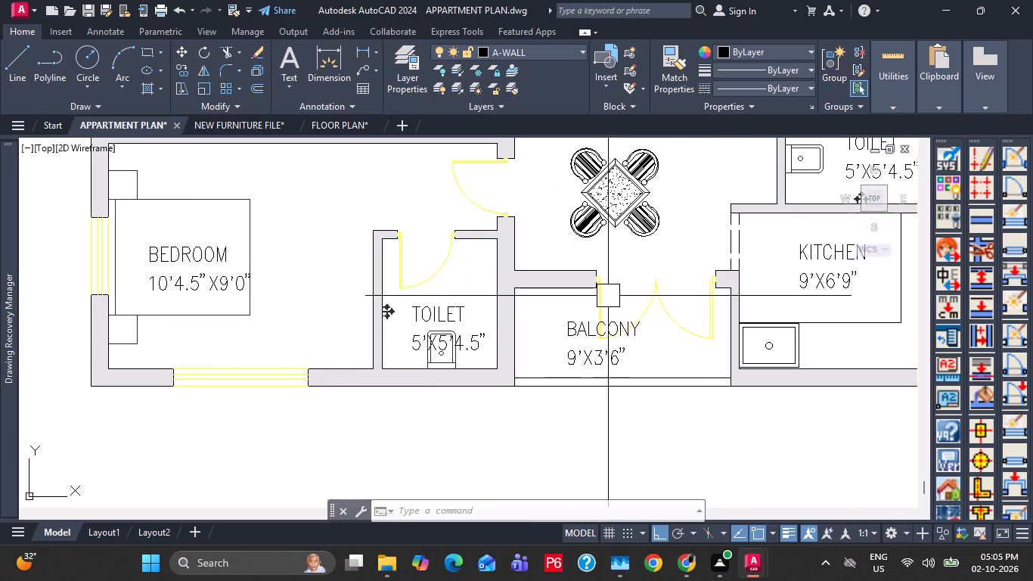
pyautogui.scroll(-1, 591, 291)
pyautogui.moveTo(669, 328); pyautogui.dragTo(625, 332, button='middle')
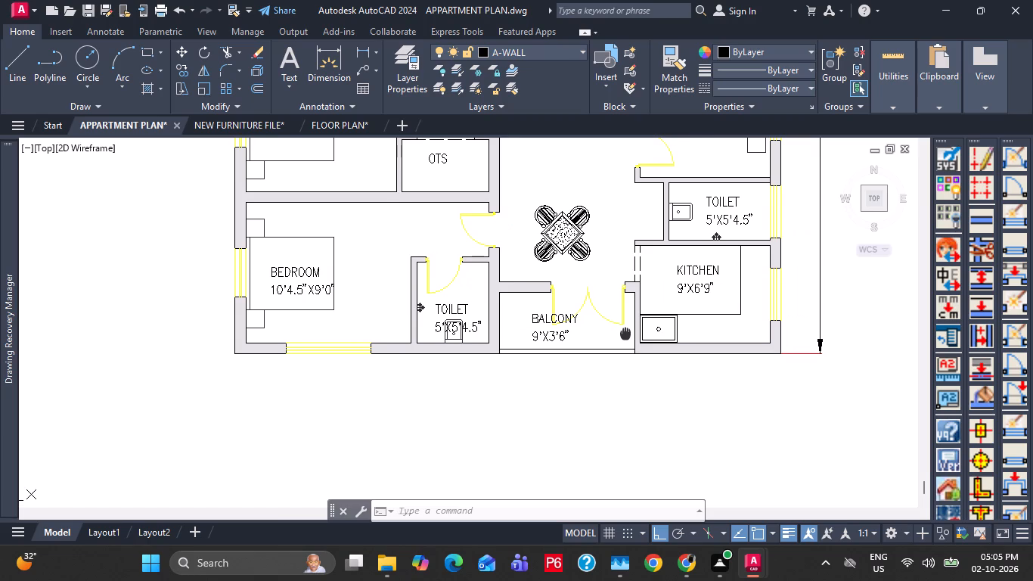
pyautogui.moveTo(625, 332); pyautogui.dragTo(571, 352, button='middle')
pyautogui.press('Escape')
pyautogui.press('Escape')
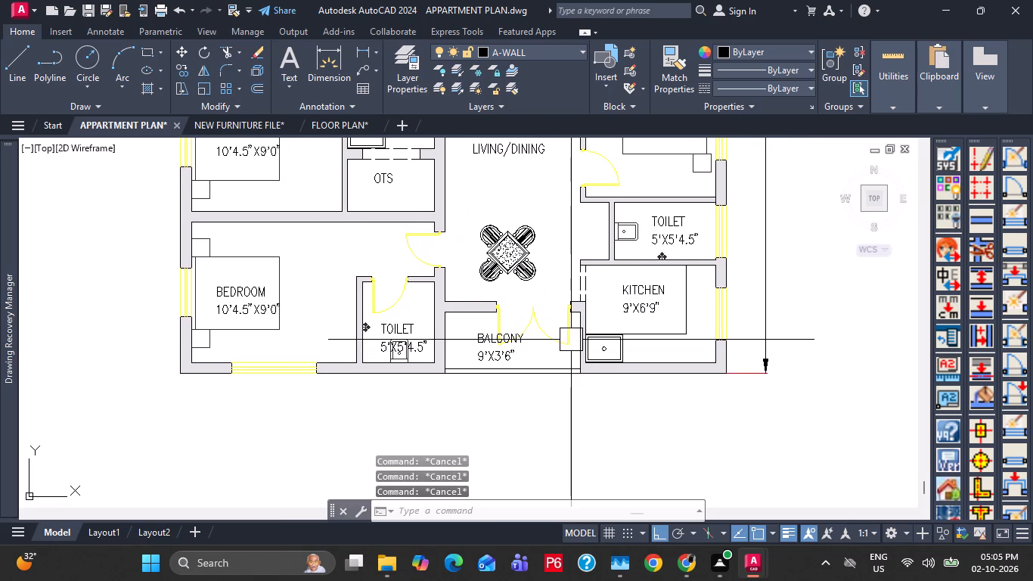
pyautogui.hotkey('ctrl', 's')
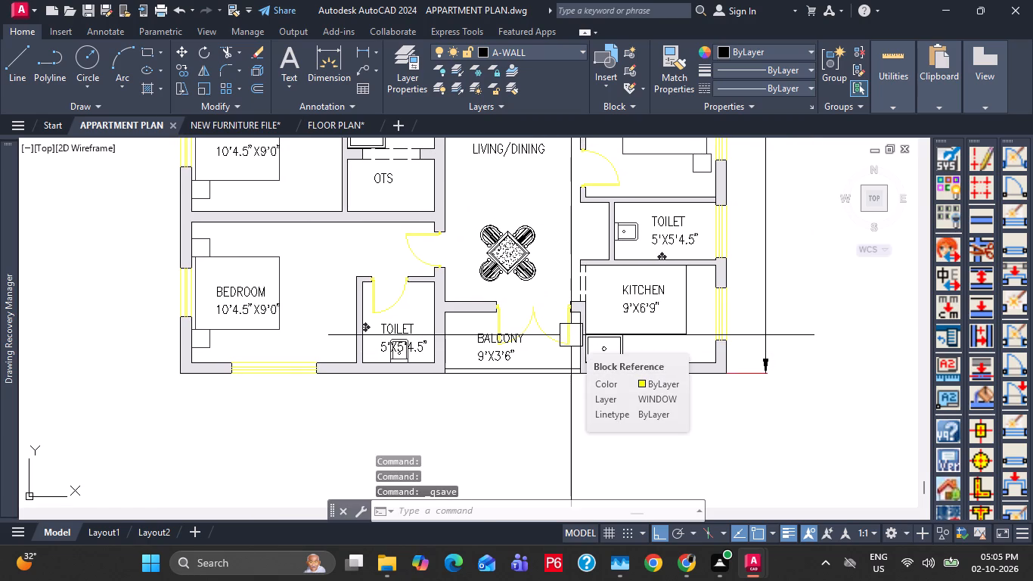
# Look over the whole floor plan from the bottom balcony to the upper rooms and save the drawing again.
pyautogui.scroll(-1, 571, 335)
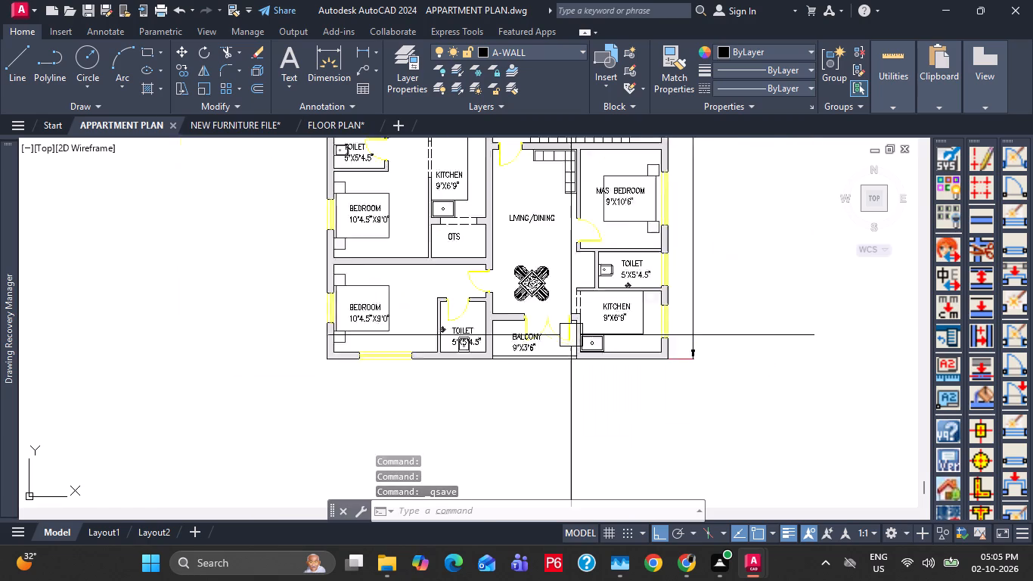
pyautogui.scroll(-1, 571, 335)
pyautogui.moveTo(548, 300); pyautogui.dragTo(529, 361, button='middle')
pyautogui.press('Escape')
pyautogui.press('Escape')
pyautogui.hotkey('ctrl', 's')
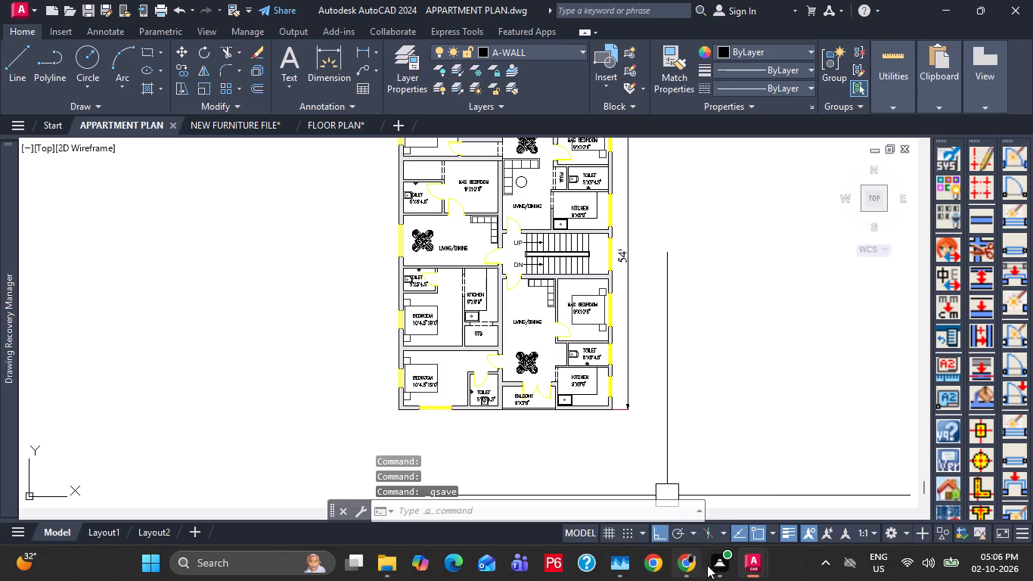
pyautogui.press('Escape')
pyautogui.press('Escape')
pyautogui.hotkey('ctrl', 's')
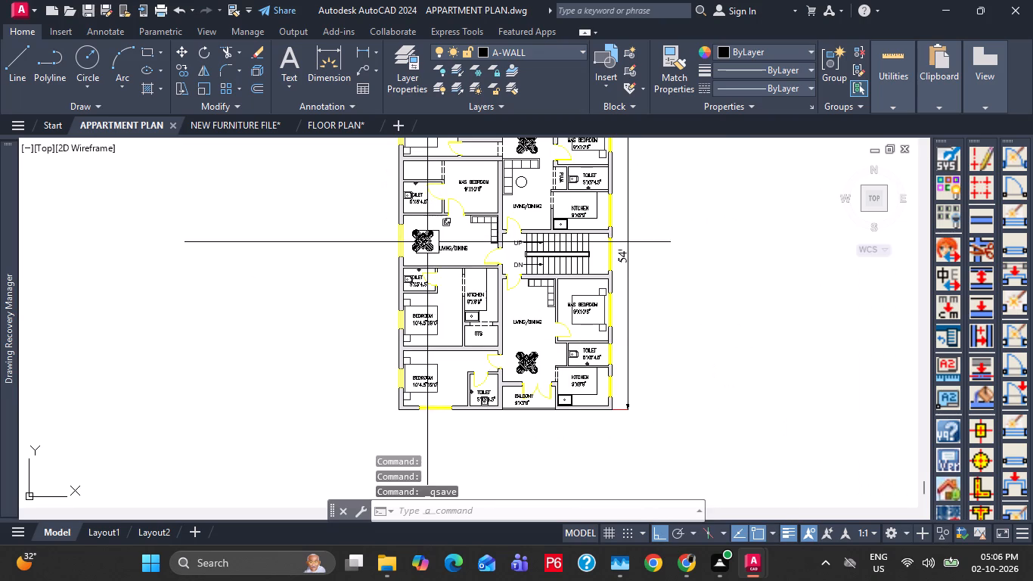
pyautogui.moveTo(427, 242); pyautogui.dragTo(430, 340, button='middle')
pyautogui.hotkey('ctrl', 's')
pyautogui.scroll(5, 393, 191)
pyautogui.moveTo(462, 207); pyautogui.dragTo(411, 350, button='middle')
pyautogui.click(389, 315)
pyautogui.press('Escape')
pyautogui.scroll(-5, 387, 295)
pyautogui.press('Escape')
pyautogui.moveTo(494, 266); pyautogui.dragTo(473, 195, button='middle')
pyautogui.hotkey('ctrl', 's')
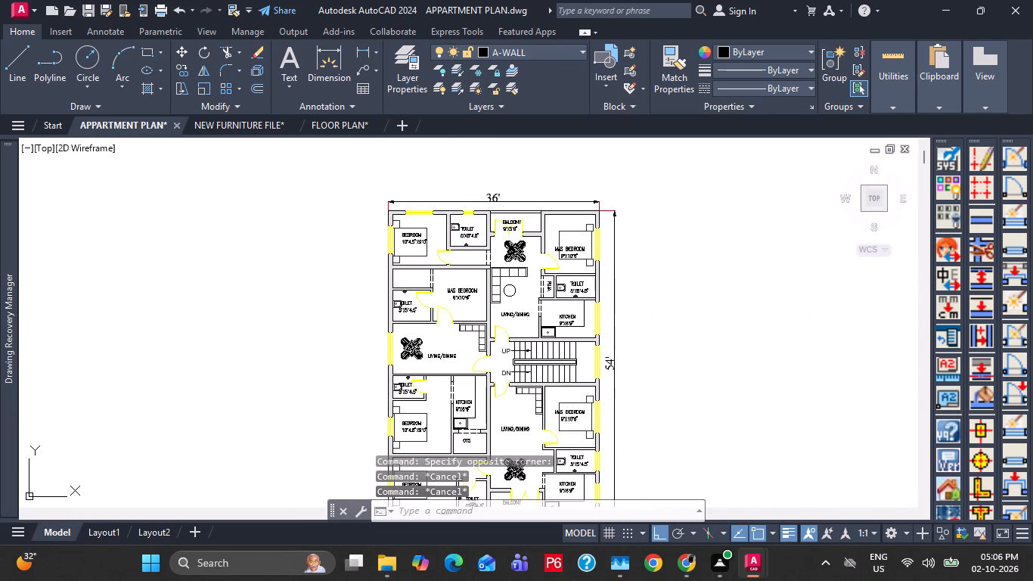
# Preview the DWG To PDF plot on ISO A4 portrait and examine the upper bedrooms, toilets and living areas.
pyautogui.scroll(2, 490, 222)
pyautogui.moveTo(490, 222); pyautogui.dragTo(489, 237, button='middle')
pyautogui.scroll(-2, 467, 210)
pyautogui.moveTo(476, 228); pyautogui.dragTo(437, 178, button='middle')
pyautogui.hotkey('ctrl', 'p')
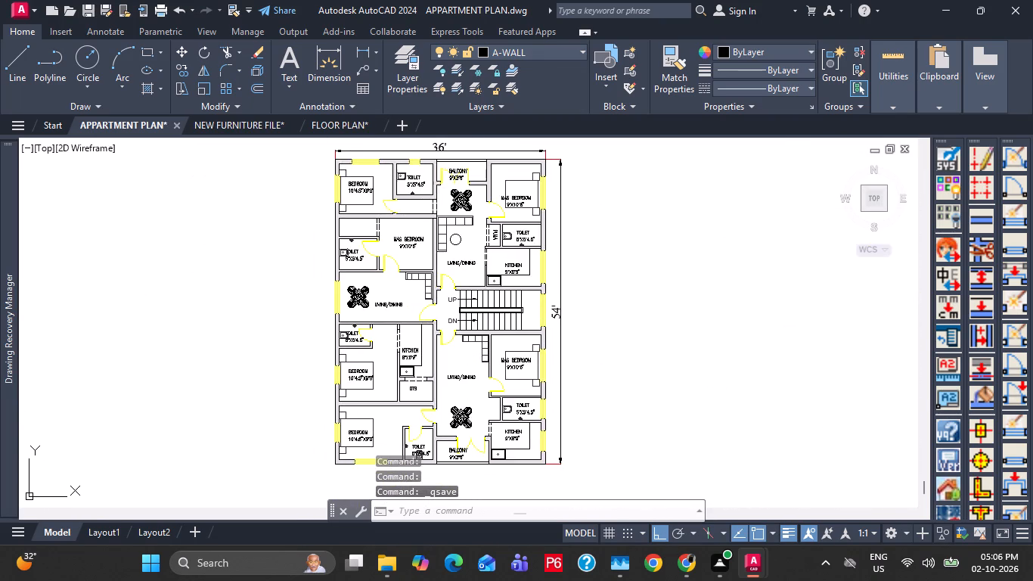
pyautogui.click(392, 354)
pyautogui.moveTo(380, 231); pyautogui.dragTo(397, 321, button='middle')
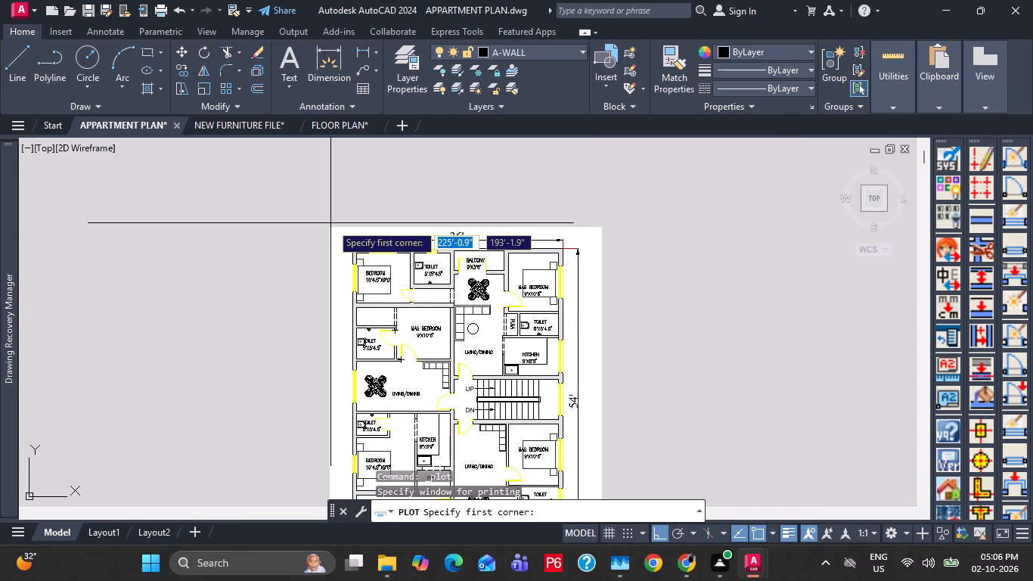
pyautogui.press('Escape')
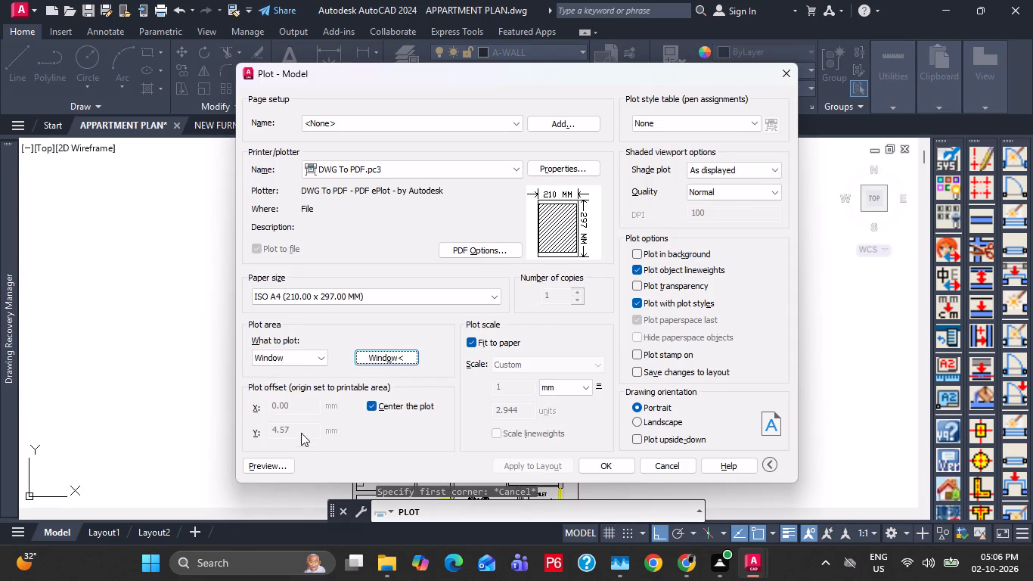
pyautogui.click(288, 462)
pyautogui.scroll(2, 460, 281)
pyautogui.scroll(1, 495, 165)
pyautogui.moveTo(495, 176); pyautogui.dragTo(481, 327, button='middle')
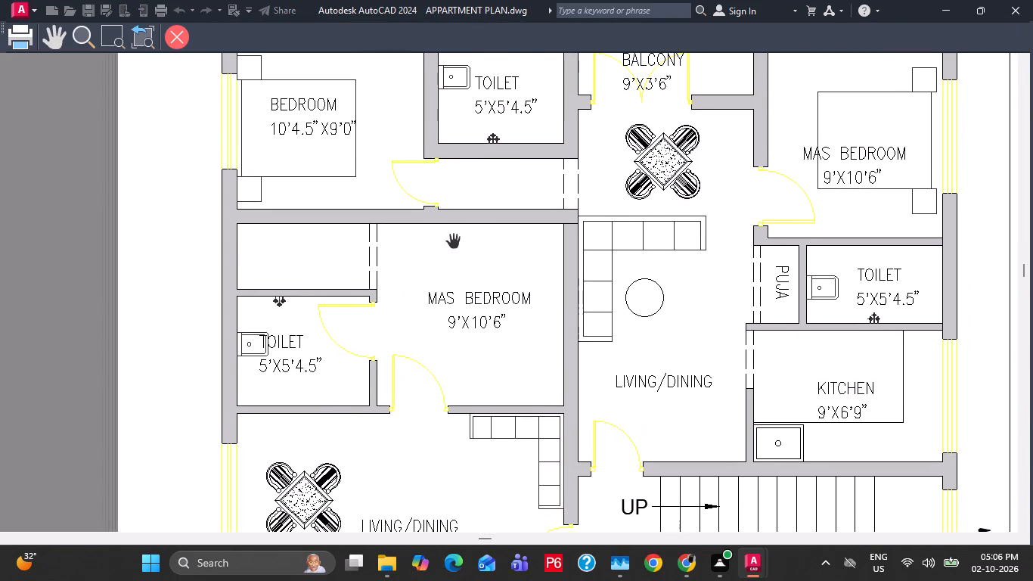
pyautogui.scroll(-1, 459, 225)
pyautogui.press('Escape')
pyautogui.press('Escape')
pyautogui.press('Escape')
pyautogui.press('Escape')
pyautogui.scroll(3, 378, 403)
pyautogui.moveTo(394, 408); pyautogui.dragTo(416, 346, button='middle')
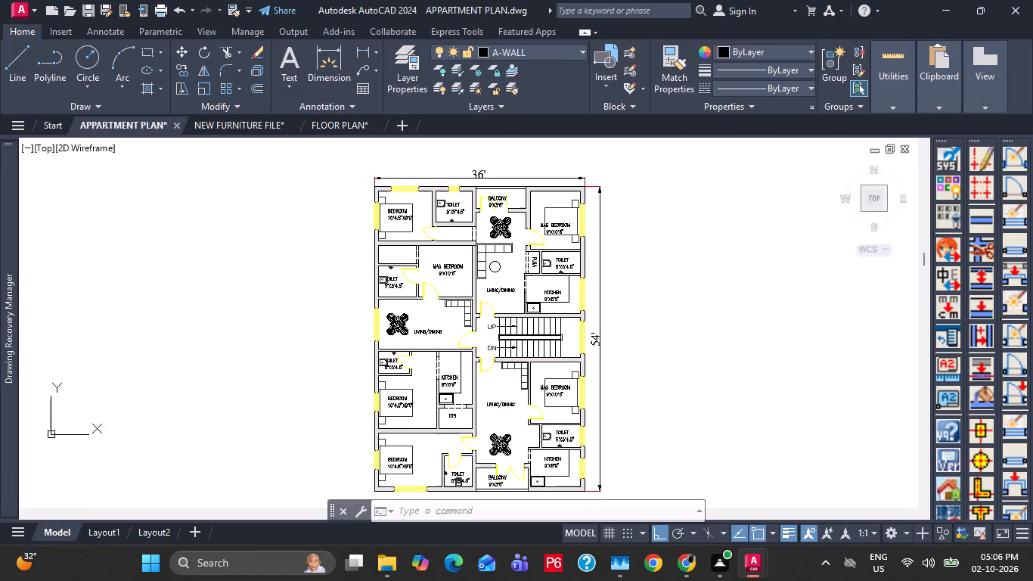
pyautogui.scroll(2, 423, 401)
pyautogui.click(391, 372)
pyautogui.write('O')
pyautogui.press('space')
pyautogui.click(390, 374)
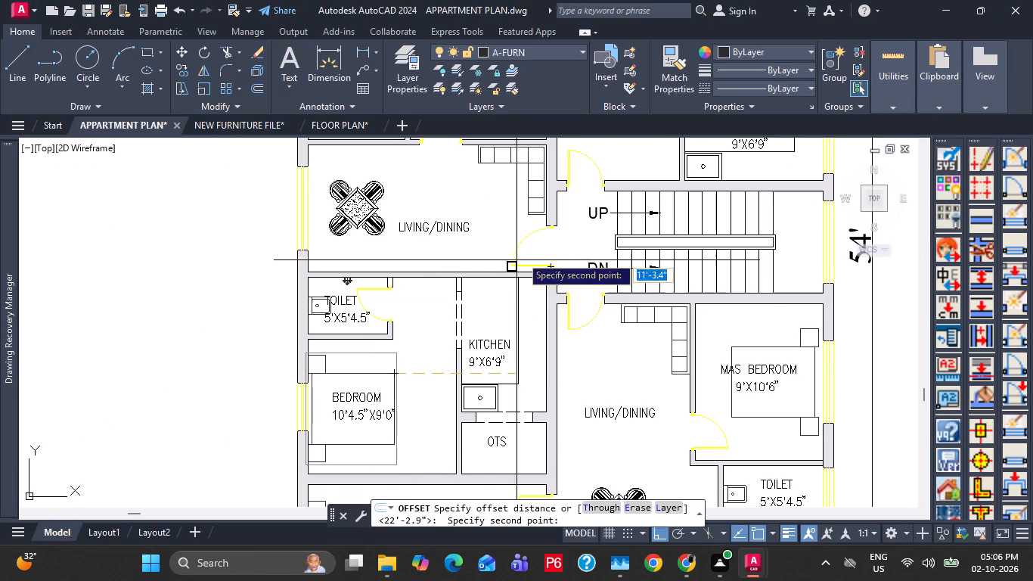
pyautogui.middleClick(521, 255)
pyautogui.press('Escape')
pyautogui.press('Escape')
# Copy the bed with side tables from the bedroom above the OTS into the left LIVING/DINING room.
pyautogui.click(374, 382)
pyautogui.write('CO')
pyautogui.press('space')
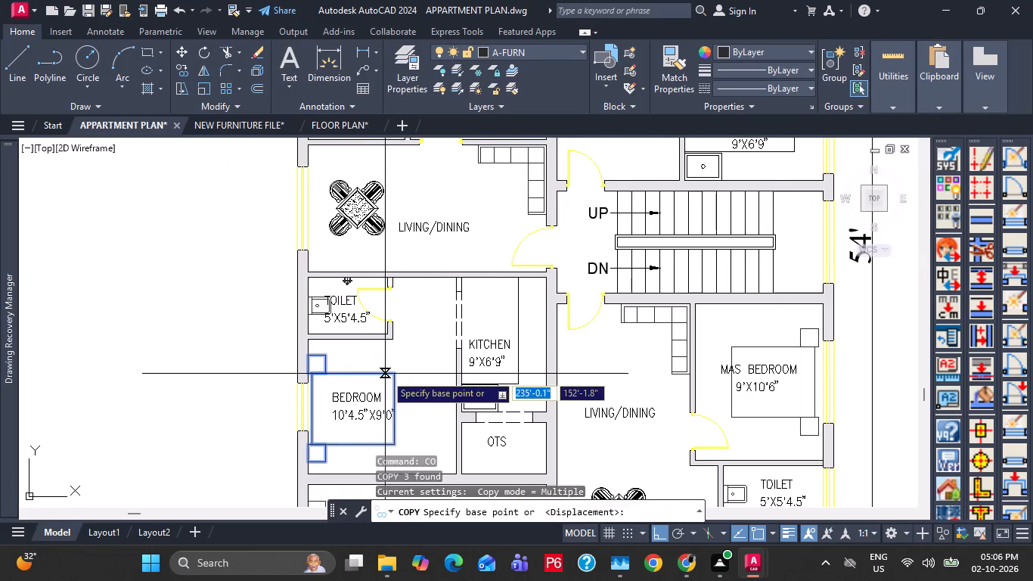
pyautogui.click(385, 374)
pyautogui.moveTo(457, 328); pyautogui.dragTo(464, 481, button='middle')
pyautogui.moveTo(493, 294); pyautogui.dragTo(493, 340, button='middle')
pyautogui.click(493, 340)
pyautogui.press('Escape')
pyautogui.press('Escape')
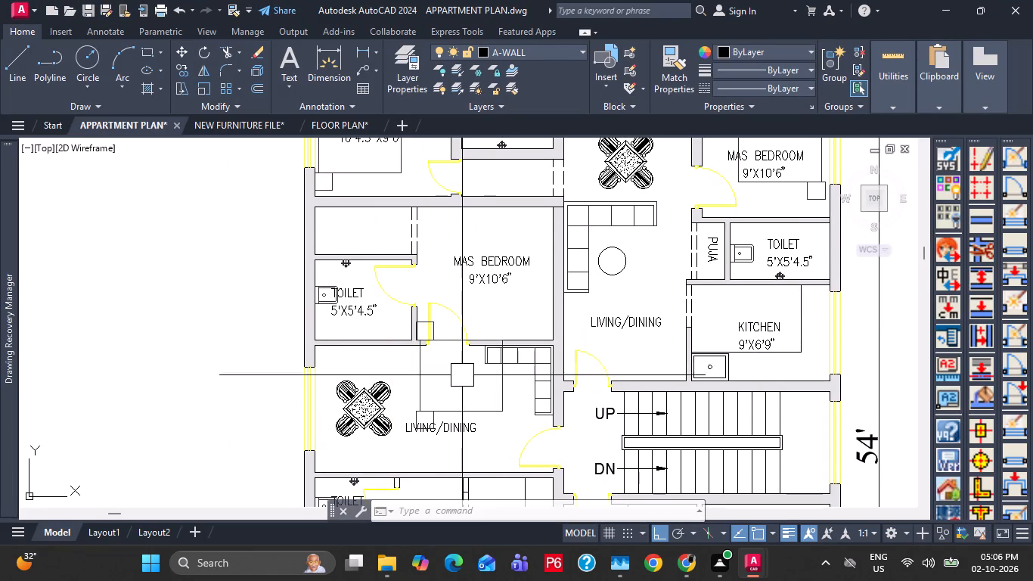
# Rotate the copied bed a quarter turn clockwise so that its side tables are at the upper end.
pyautogui.click(417, 381)
pyautogui.write('RO')
pyautogui.press('space')
pyautogui.click(445, 386)
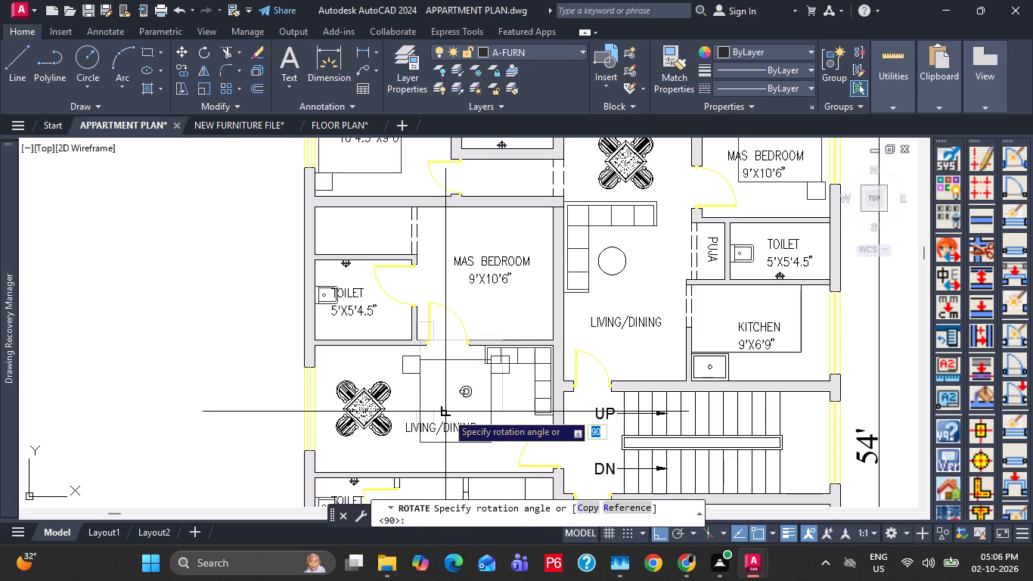
pyautogui.click(446, 412)
# Move the rotated bed from the left LIVING/DINING room to the upper wall of the left MAS BEDROOM.
pyautogui.click(448, 369)
pyautogui.write('M')
pyautogui.press('space')
pyautogui.click(451, 357)
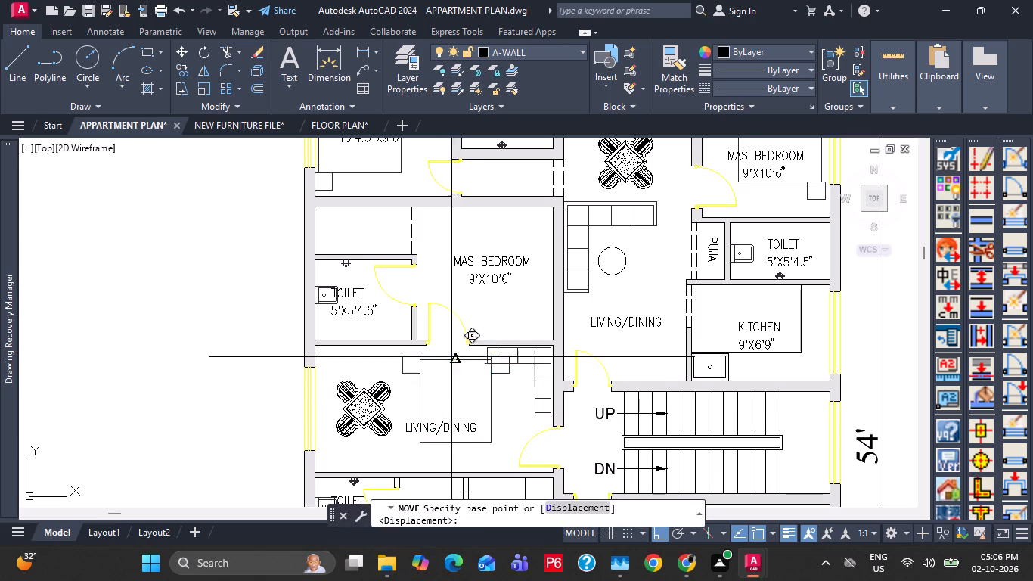
pyautogui.click(500, 212)
# Shift the bed slightly down and left in the left MAS BEDROOM to clear the right wall.
pyautogui.click(524, 231)
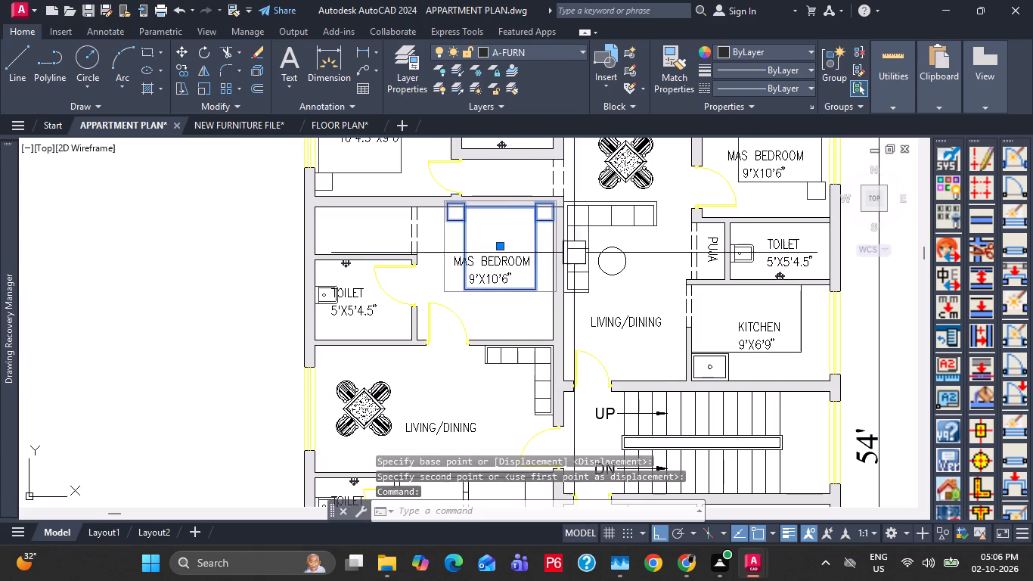
pyautogui.scroll(1, 636, 275)
pyautogui.press('m')
pyautogui.press('space')
pyautogui.click(650, 257)
pyautogui.click(650, 272)
pyautogui.click(466, 193)
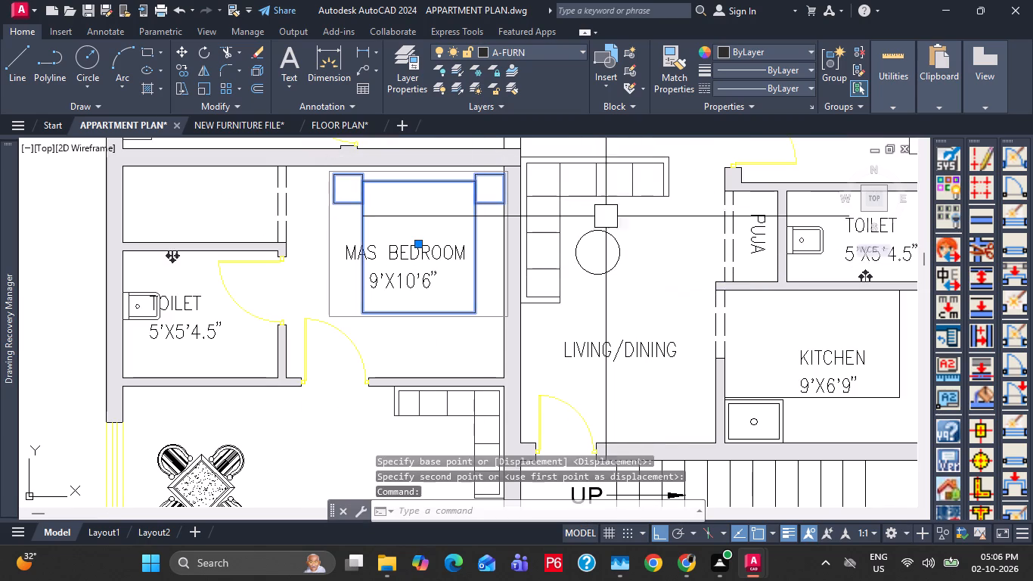
pyautogui.press('m')
pyautogui.press('space')
pyautogui.click(693, 228)
pyautogui.click(674, 226)
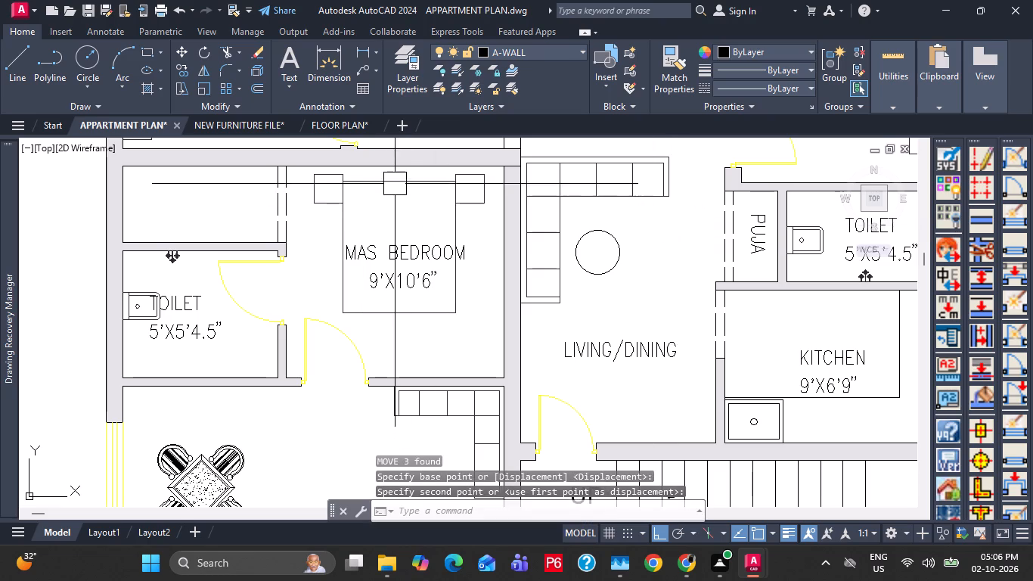
# Move the bed up so its headboard and side tables sit flush against the left MAS BEDROOM's upper wall.
pyautogui.click(395, 183)
pyautogui.scroll(1, 403, 178)
pyautogui.moveTo(482, 195); pyautogui.dragTo(473, 245, button='middle')
pyautogui.press('m')
pyautogui.press('space')
pyautogui.click(501, 220)
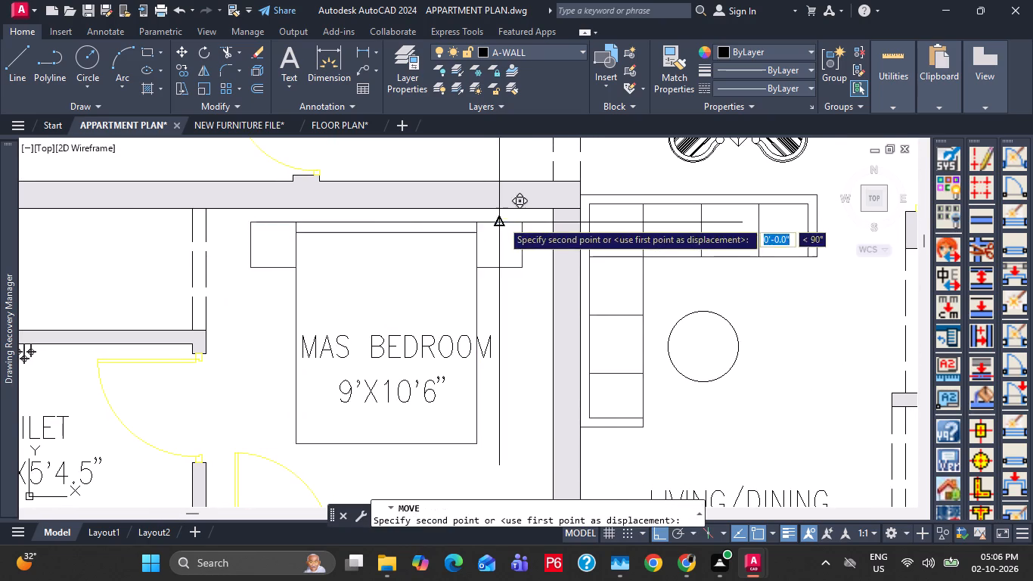
pyautogui.click(501, 212)
pyautogui.press('Escape')
pyautogui.press('Escape')
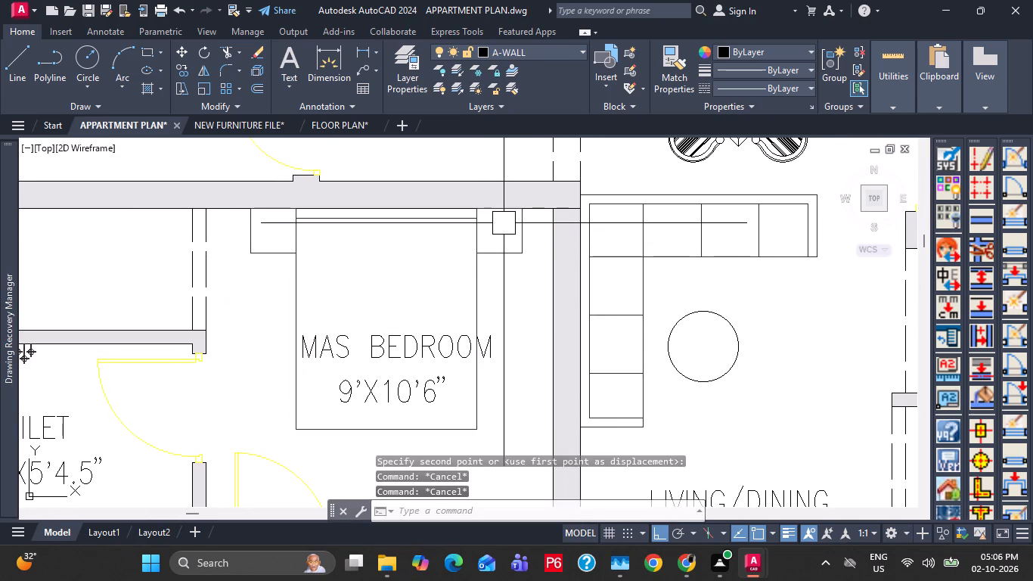
# Save the APPARTMENT PLAN drawing with the left master bedroom's bed in place and look over the plan.
pyautogui.hotkey('ctrl', 's')
pyautogui.hotkey('ctrl', 's')
pyautogui.hotkey('ctrl', 's')
pyautogui.hotkey('ctrl', 's')
pyautogui.press('Escape')
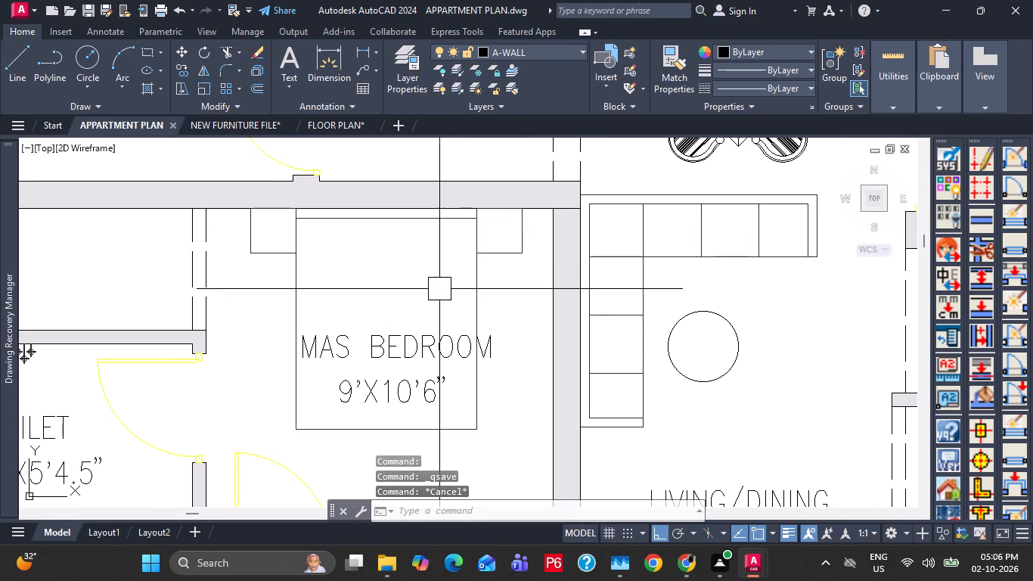
pyautogui.press('Escape')
pyautogui.scroll(-2, 424, 320)
pyautogui.moveTo(583, 306); pyautogui.dragTo(545, 393, button='middle')
pyautogui.scroll(-1, 576, 322)
pyautogui.moveTo(560, 371); pyautogui.dragTo(551, 309, button='middle')
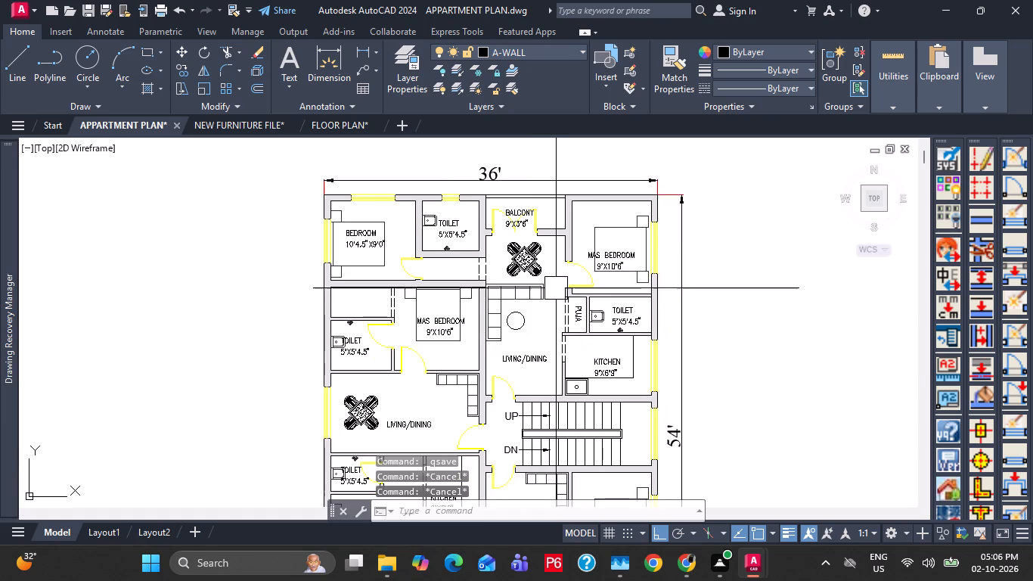
pyautogui.hotkey('ctrl', 's')
pyautogui.scroll(-3, 553, 278)
pyautogui.moveTo(548, 357); pyautogui.dragTo(530, 318, button='middle')
pyautogui.scroll(5, 513, 321)
pyautogui.hotkey('ctrl', 's')
pyautogui.hotkey('ctrl', 's')
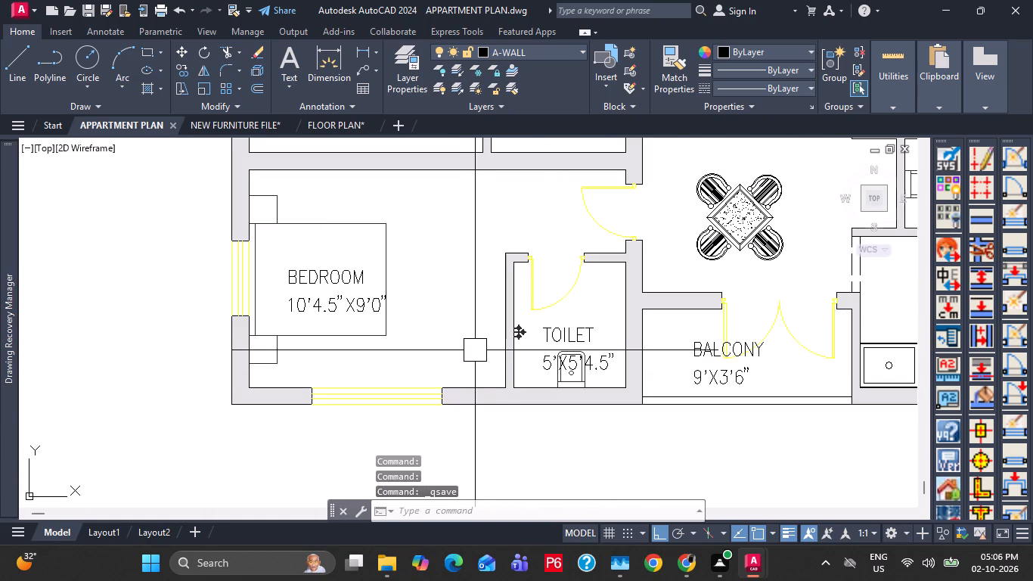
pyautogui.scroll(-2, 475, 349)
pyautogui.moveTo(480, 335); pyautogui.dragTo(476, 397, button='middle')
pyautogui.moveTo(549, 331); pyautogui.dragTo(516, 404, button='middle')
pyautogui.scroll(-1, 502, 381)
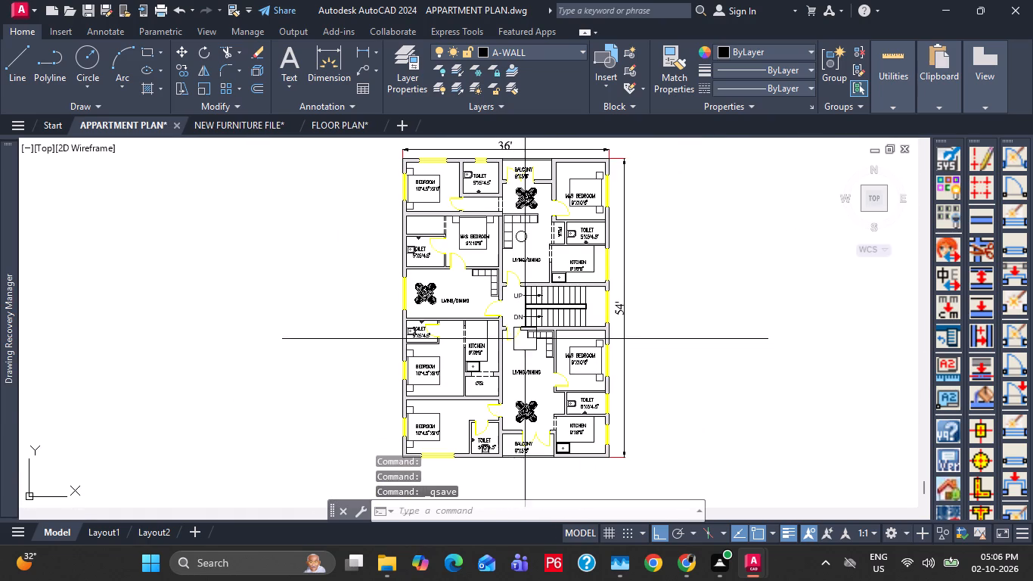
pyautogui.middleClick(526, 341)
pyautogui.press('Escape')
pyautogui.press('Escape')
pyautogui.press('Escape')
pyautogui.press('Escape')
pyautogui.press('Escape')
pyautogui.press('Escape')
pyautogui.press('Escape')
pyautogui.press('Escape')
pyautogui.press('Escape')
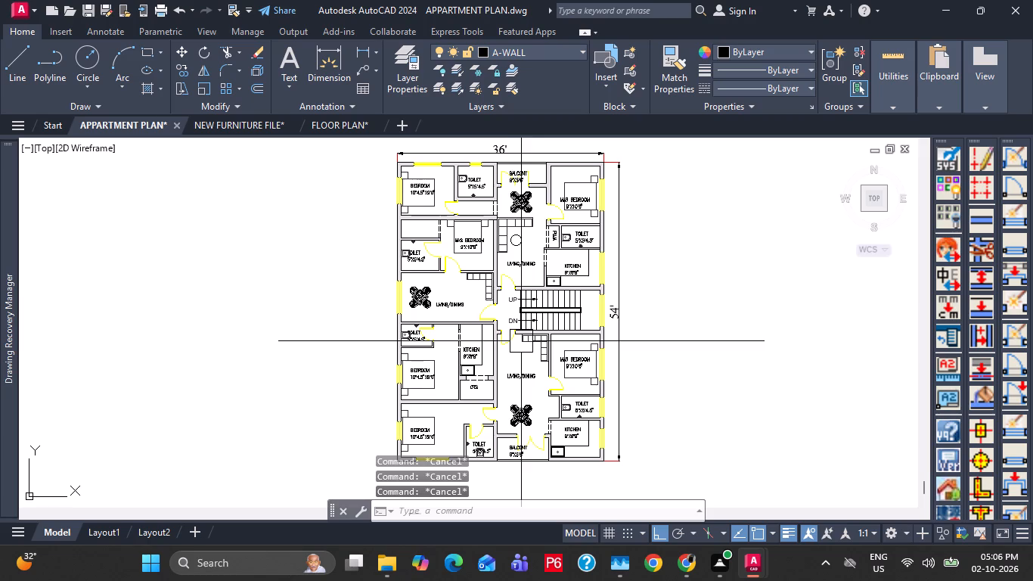
# Preview the updated plan's DWG To PDF plot and examine the kitchen and OTS area at close range.
pyautogui.hotkey('ctrl', 'p')
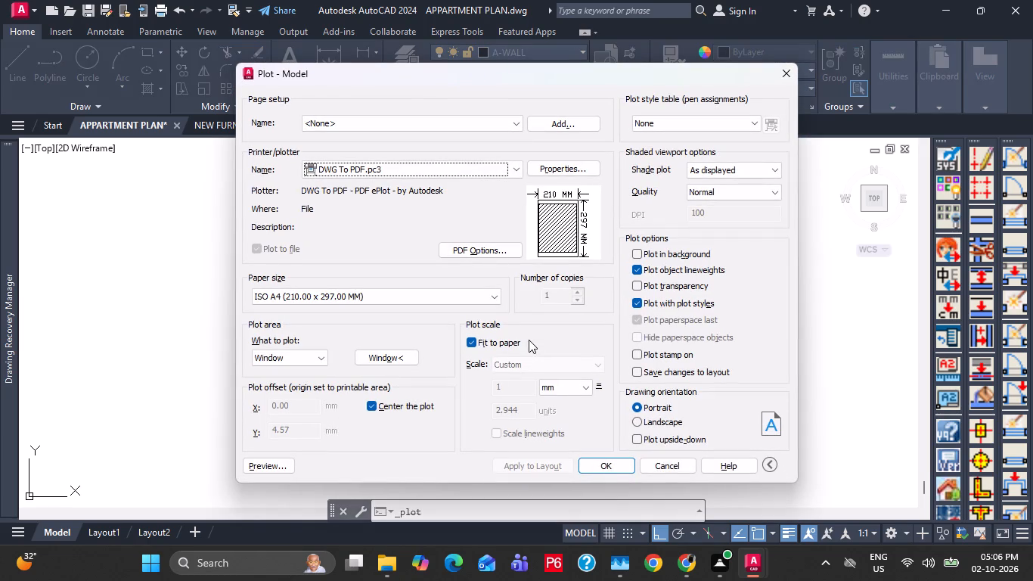
pyautogui.click(267, 467)
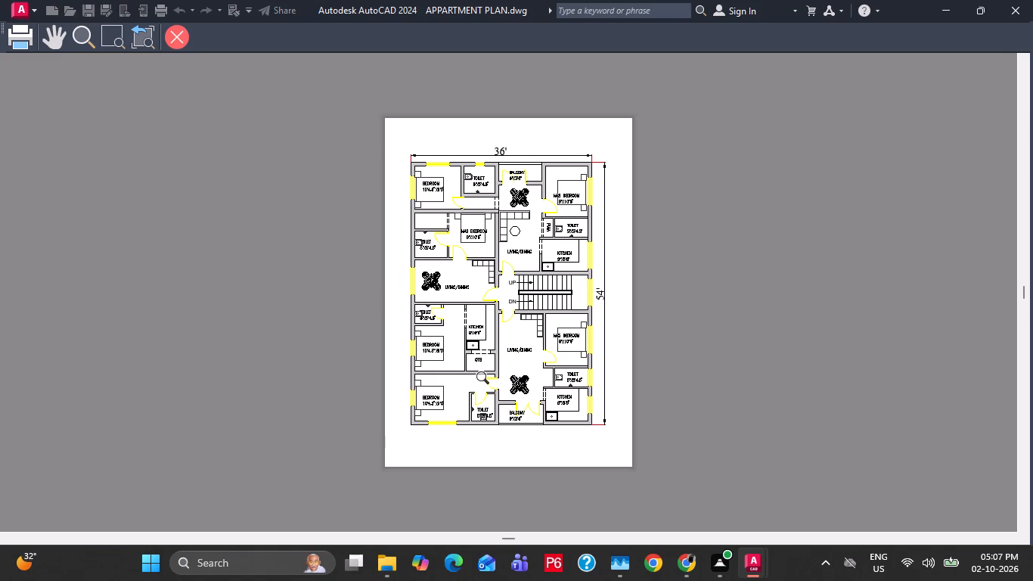
pyautogui.scroll(3, 492, 372)
pyautogui.moveTo(454, 366); pyautogui.dragTo(448, 471, button='middle')
pyautogui.scroll(2, 424, 430)
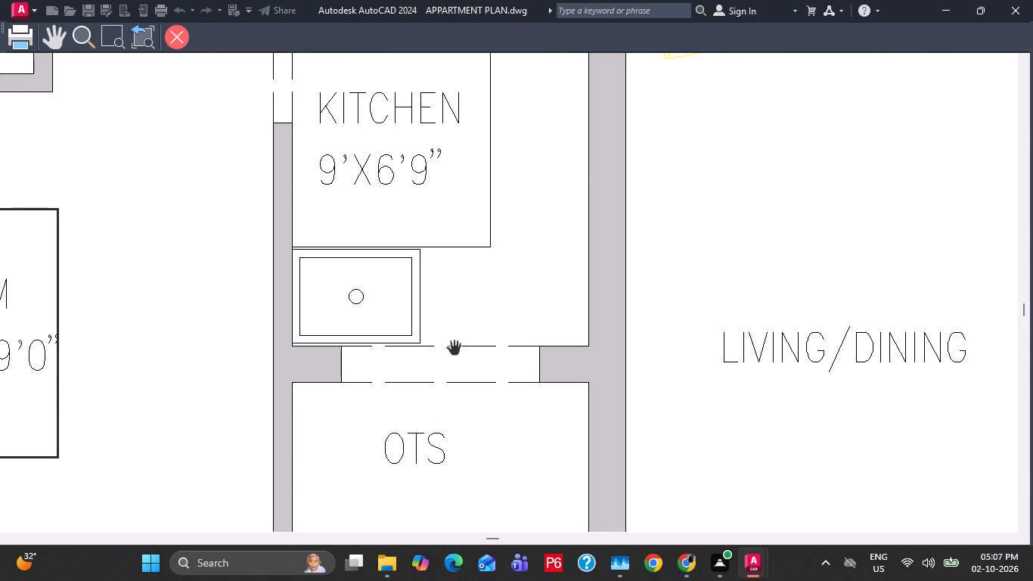
pyautogui.scroll(-5, 451, 357)
pyautogui.press('Escape')
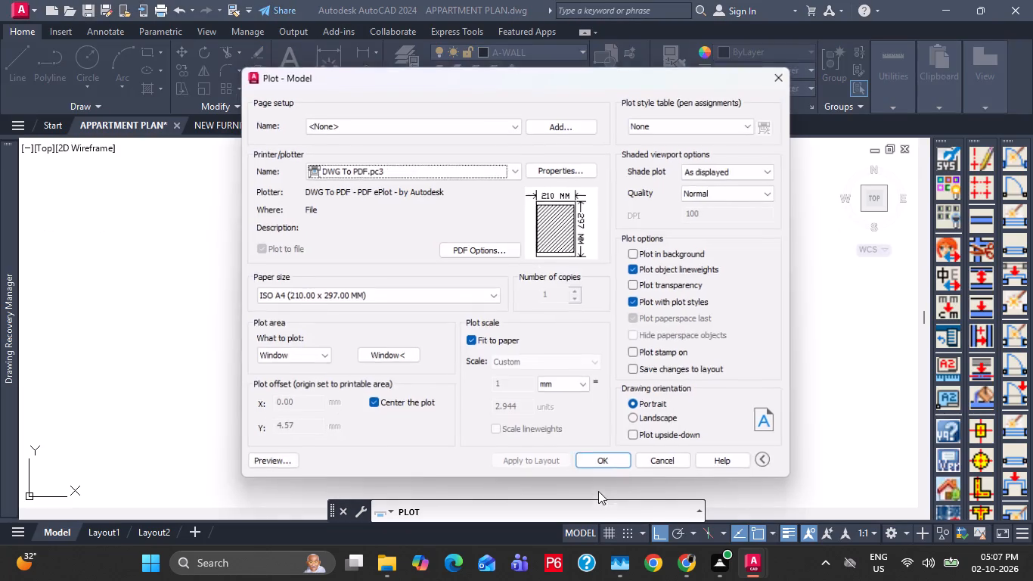
# Plot the plan to APPARTMENT PLAN-Model.pdf in FUJI > New folder (2) > New folder and look over the PDF.
pyautogui.click(603, 464)
pyautogui.click(329, 244)
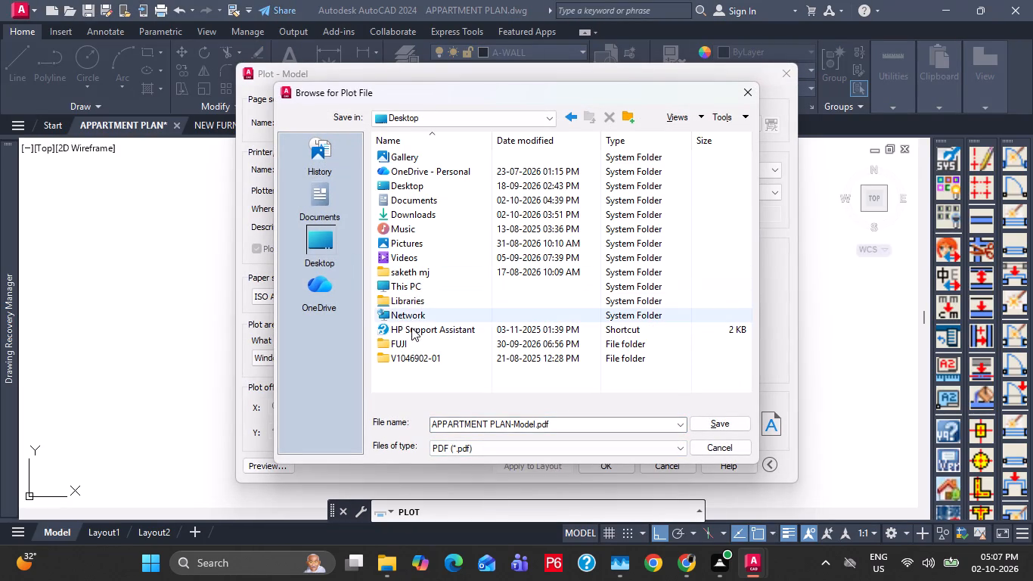
pyautogui.doubleClick(421, 285)
pyautogui.click(574, 114)
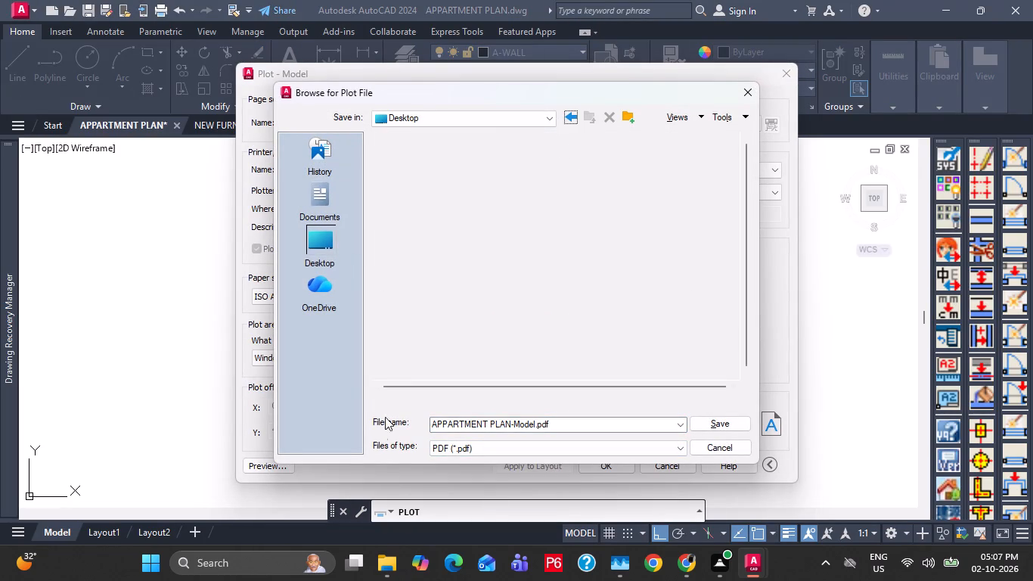
pyautogui.doubleClick(432, 340)
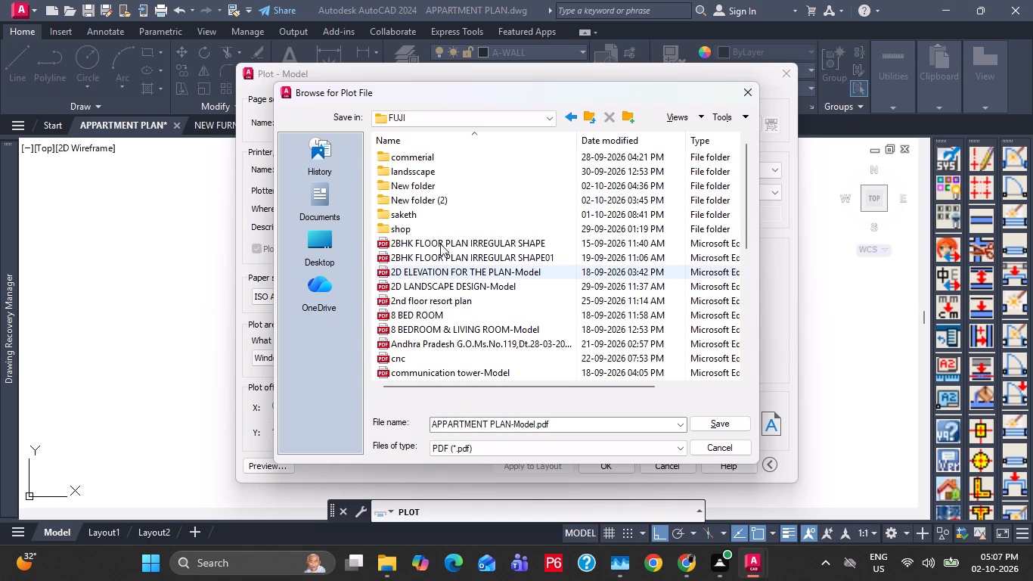
pyautogui.doubleClick(429, 199)
pyautogui.doubleClick(416, 156)
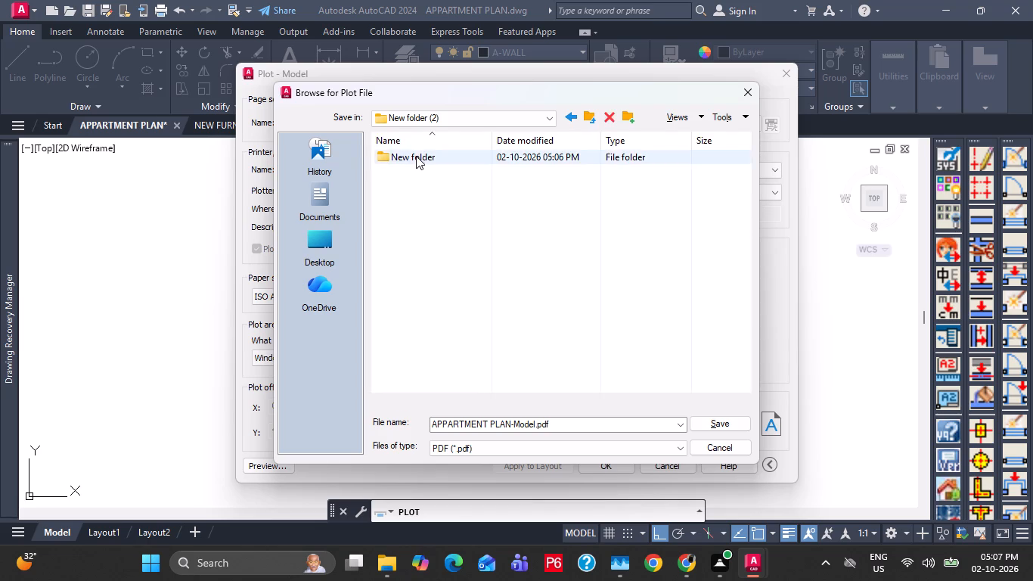
pyautogui.click(696, 427)
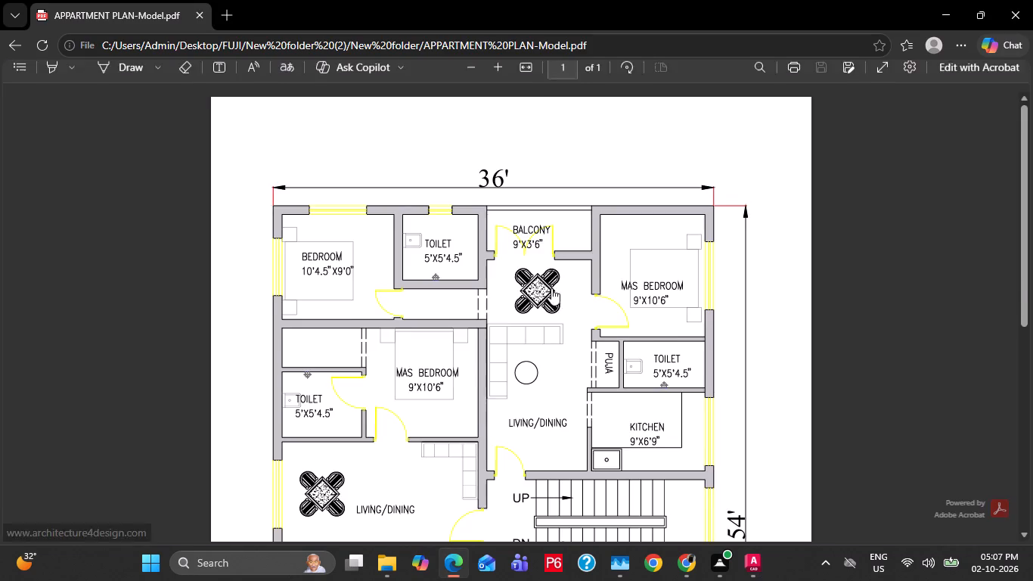
pyautogui.scroll(-5, 550, 290)
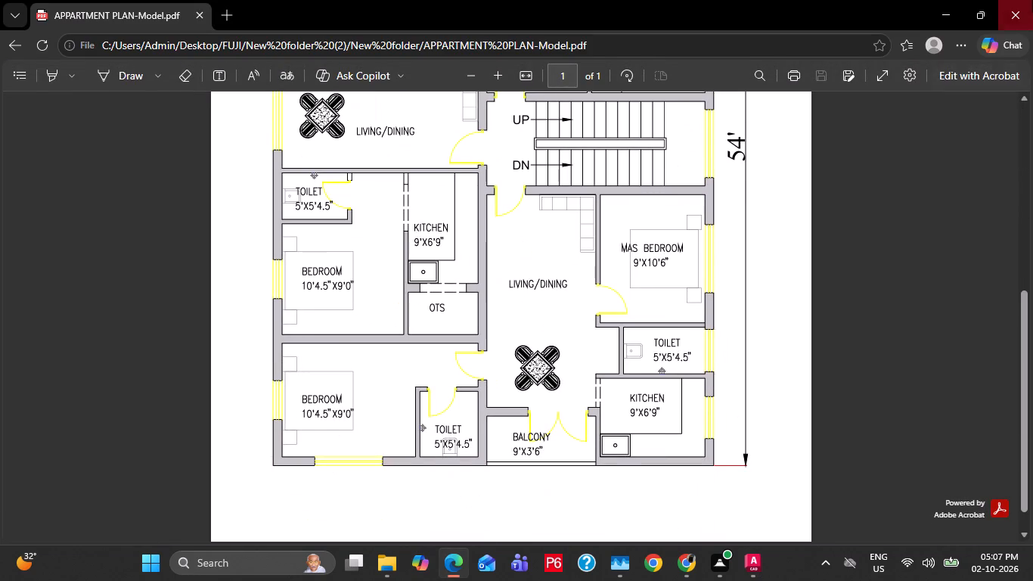
pyautogui.click(1032, 0)
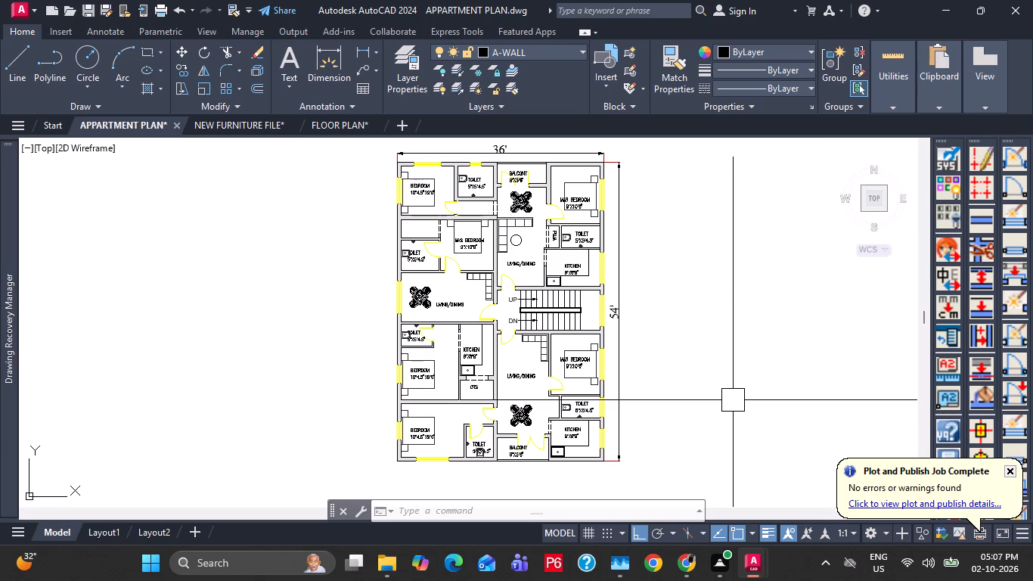
# Dismiss the plot notification and save the APPARTMENT PLAN drawing.
pyautogui.moveTo(501, 341); pyautogui.dragTo(453, 318, button='middle')
pyautogui.press('Escape')
pyautogui.press('Escape')
pyautogui.click(1007, 471)
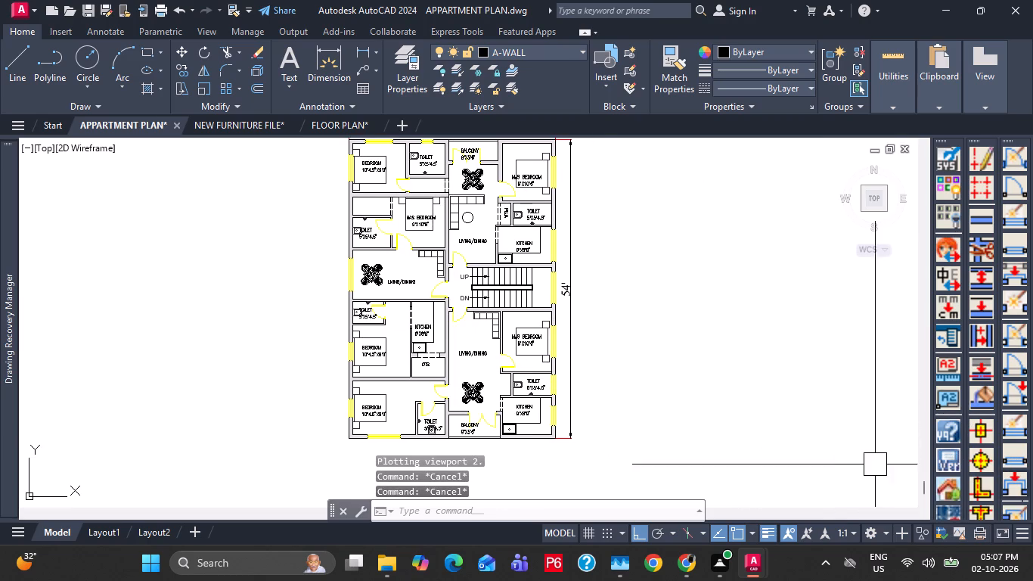
pyautogui.press('Escape')
pyautogui.press('Escape')
pyautogui.press('Escape')
pyautogui.moveTo(501, 360); pyautogui.dragTo(568, 356, button='middle')
pyautogui.hotkey('ctrl', 's')
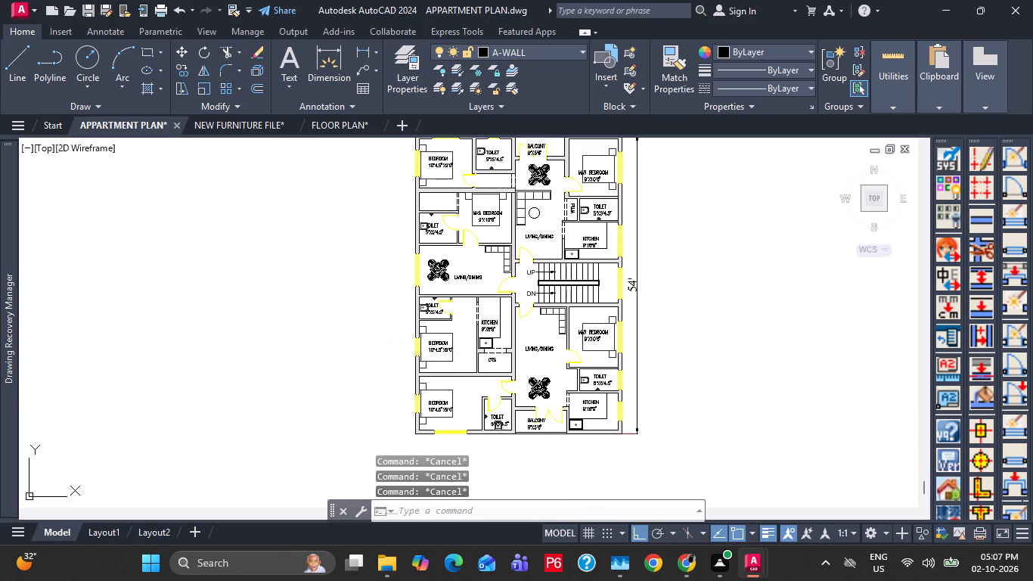
pyautogui.hotkey('ctrl', 's')
# Trim the wall line crossing the junction where the lower-left apartment's kitchen partition meets the horizontal wall above it.
pyautogui.scroll(2, 505, 354)
pyautogui.moveTo(535, 325); pyautogui.dragTo(539, 396, button='middle')
pyautogui.scroll(2, 439, 309)
pyautogui.moveTo(439, 309); pyautogui.dragTo(484, 381, button='middle')
pyautogui.scroll(2, 467, 315)
pyautogui.press('Escape')
pyautogui.scroll(2, 499, 303)
pyautogui.press('Escape')
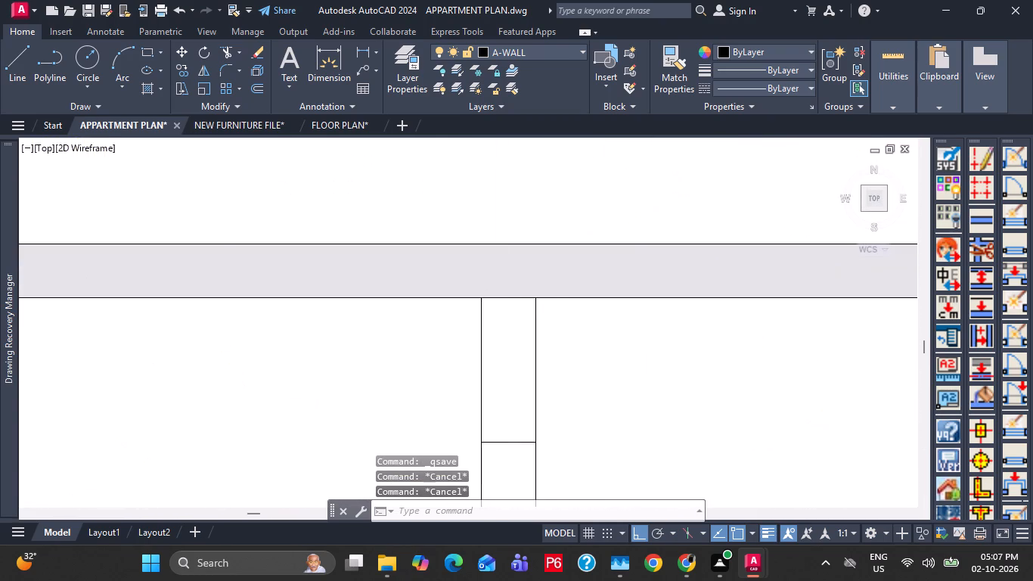
pyautogui.write('TR')
pyautogui.press('space')
pyautogui.click(507, 300)
pyautogui.press('Escape')
pyautogui.scroll(-3, 525, 294)
pyautogui.press('Escape')
# Save the APPARTMENT PLAN drawing with the trimmed kitchen wall junction.
pyautogui.hotkey('ctrl', 's')
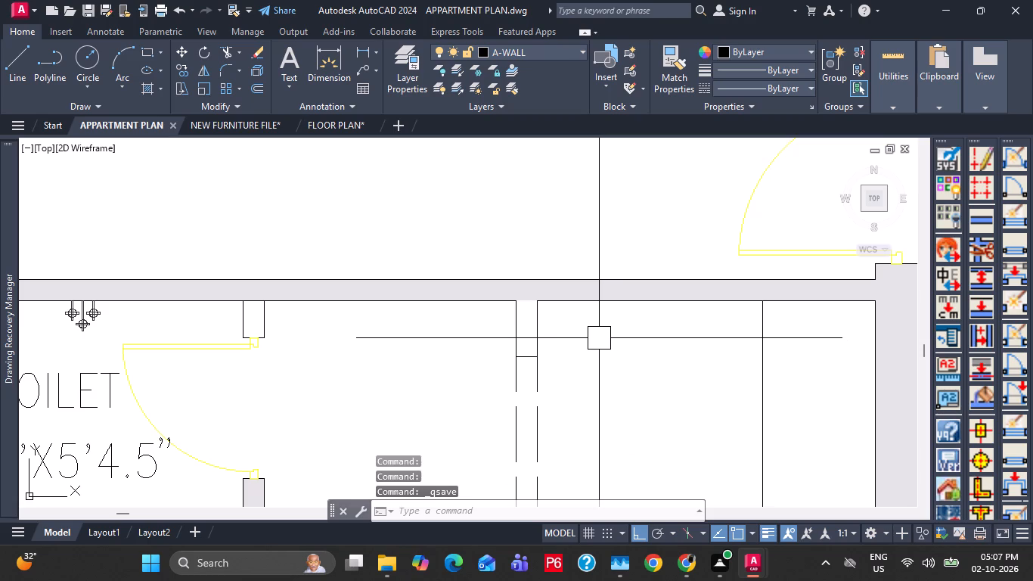
pyautogui.press('Escape')
pyautogui.press('Escape')
pyautogui.press('Escape')
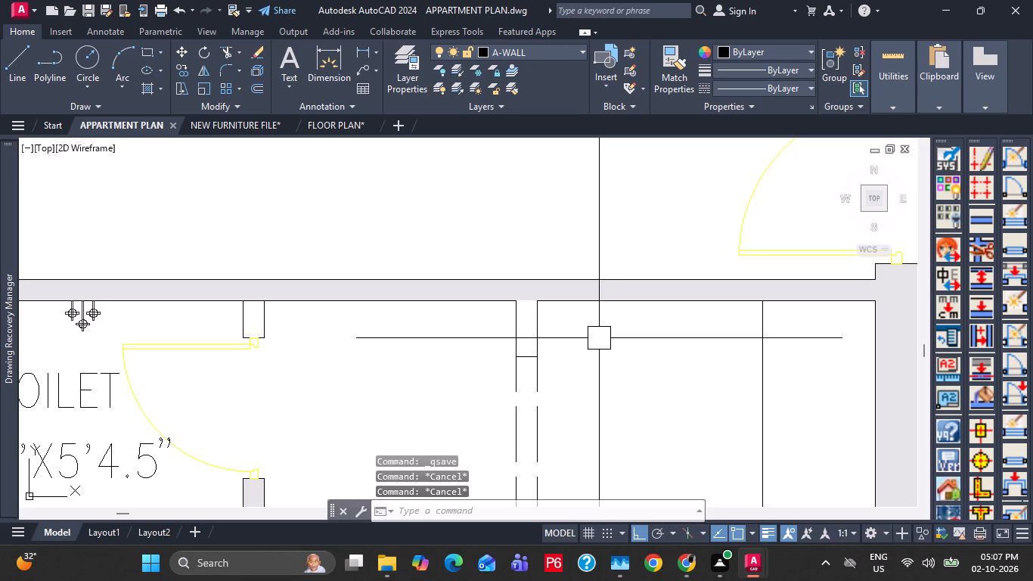
pyautogui.hotkey('ctrl', 's')
pyautogui.scroll(-5, 545, 340)
pyautogui.moveTo(619, 328); pyautogui.dragTo(534, 329, button='middle')
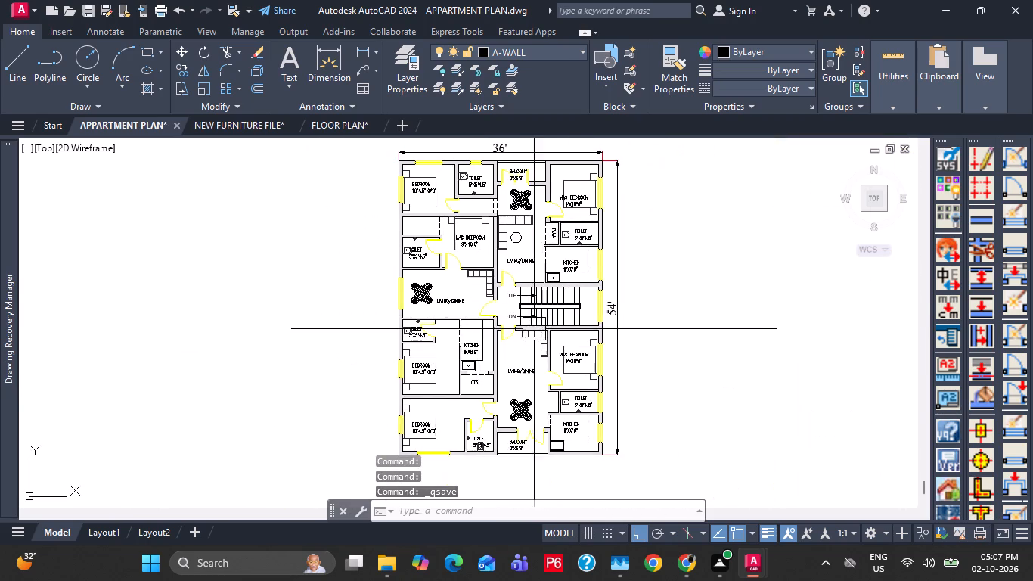
pyautogui.hotkey('ctrl', 's')
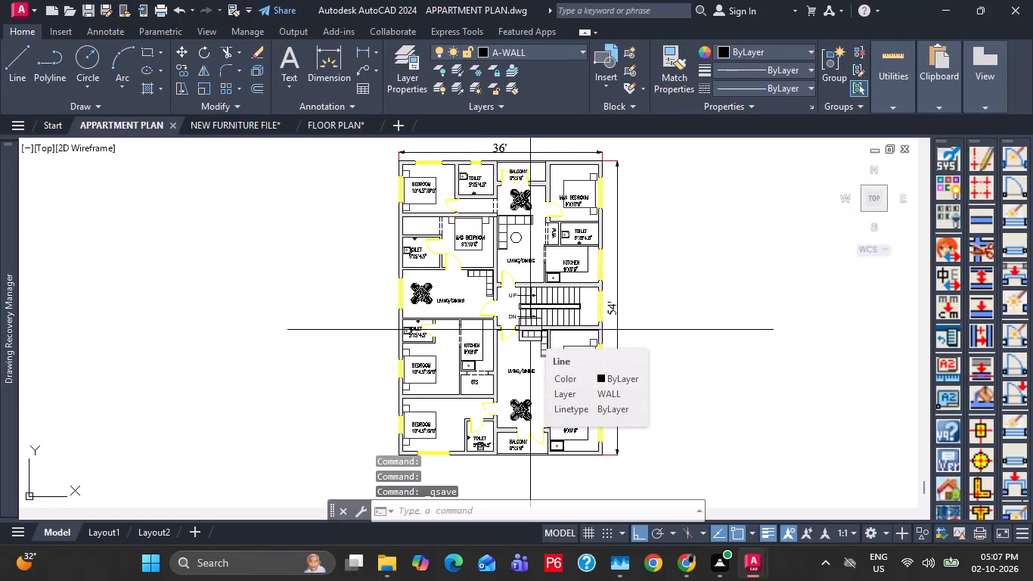
pyautogui.hotkey('ctrl', 's')
pyautogui.press('Escape')
pyautogui.press('Escape')
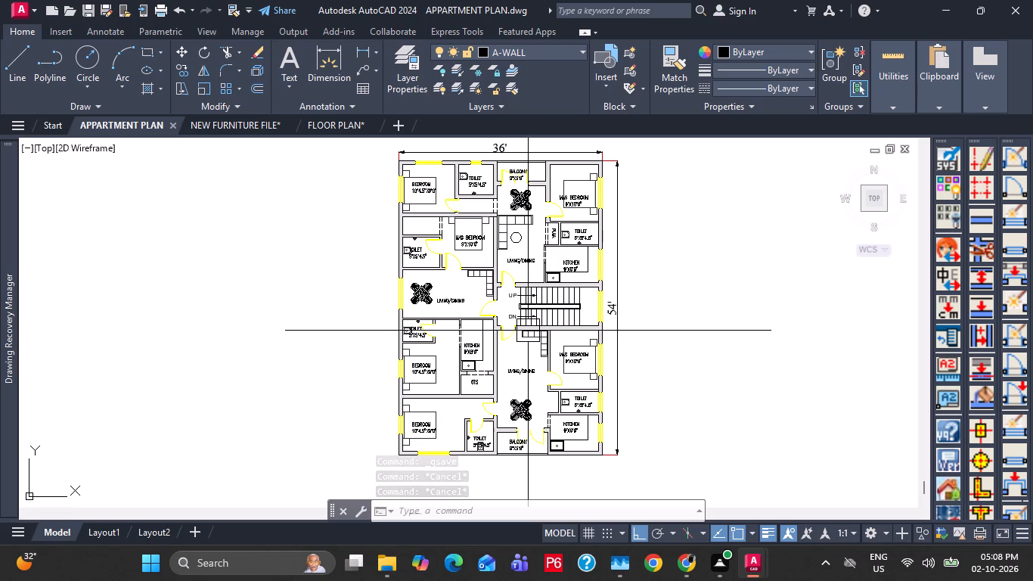
pyautogui.press('Escape')
pyautogui.press('Escape')
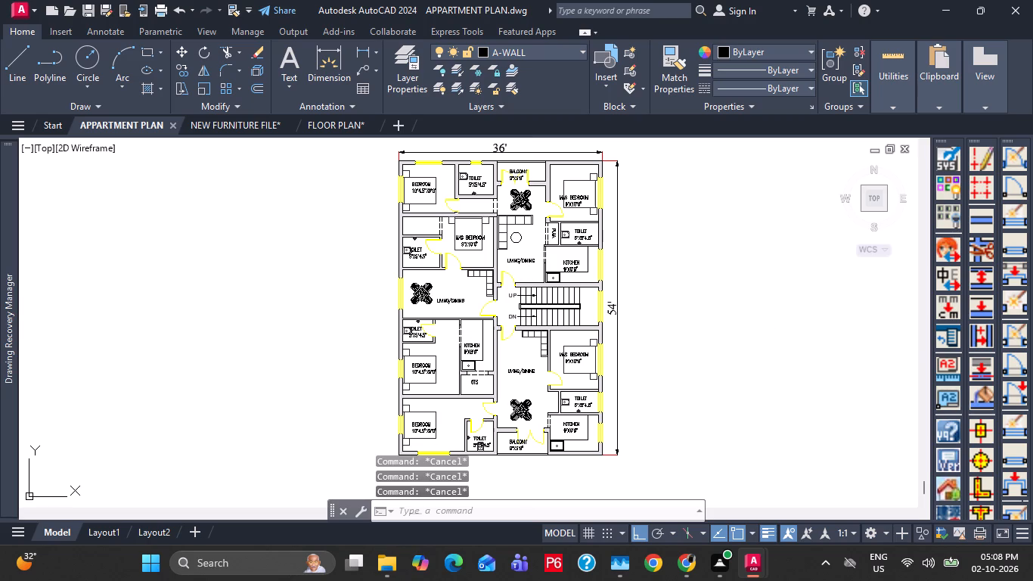
pyautogui.scroll(-2, 527, 331)
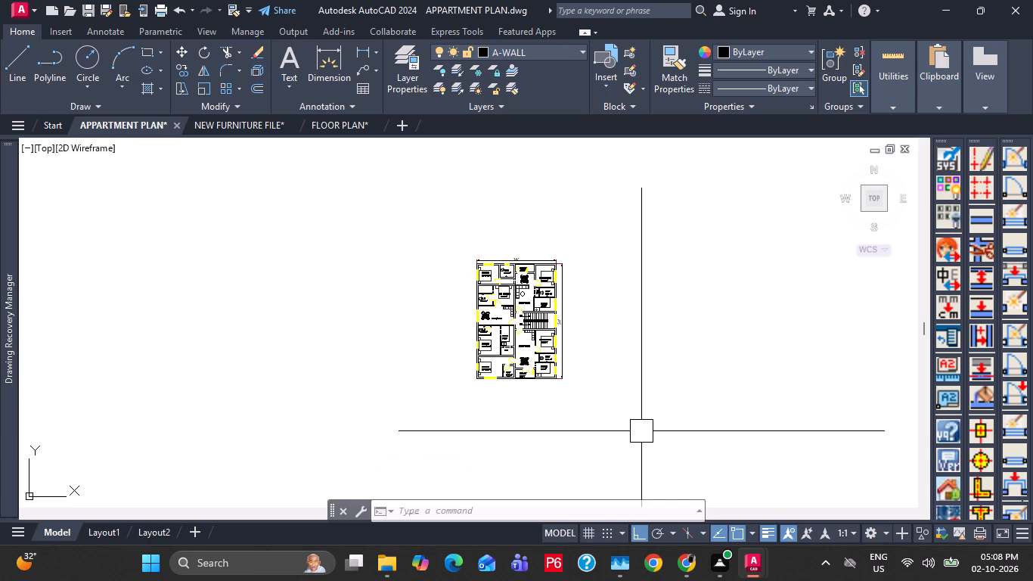
pyautogui.press('Escape')
pyautogui.press('Escape')
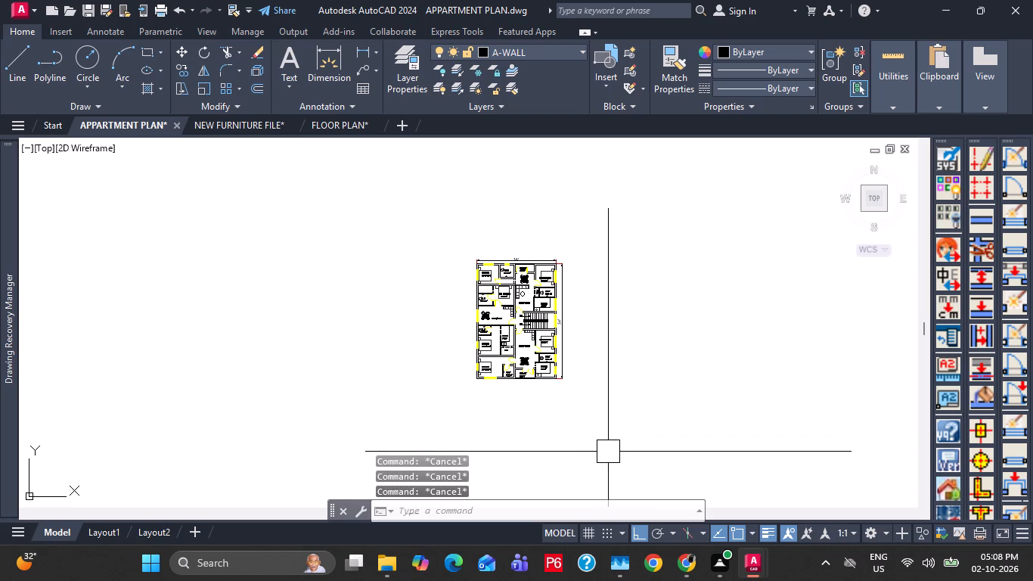
pyautogui.hotkey('ctrl', 's')
pyautogui.press('Escape')
pyautogui.press('Escape')
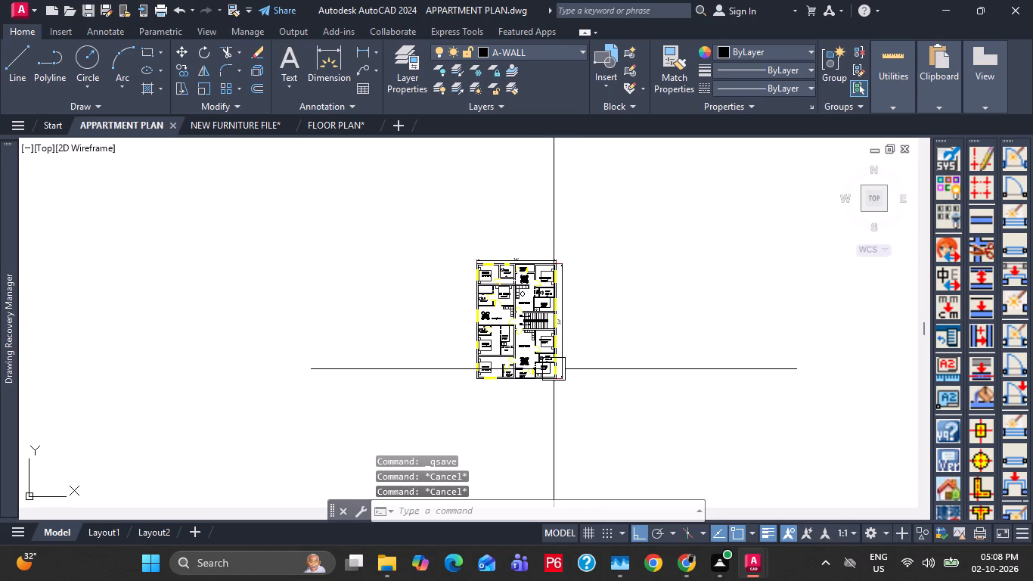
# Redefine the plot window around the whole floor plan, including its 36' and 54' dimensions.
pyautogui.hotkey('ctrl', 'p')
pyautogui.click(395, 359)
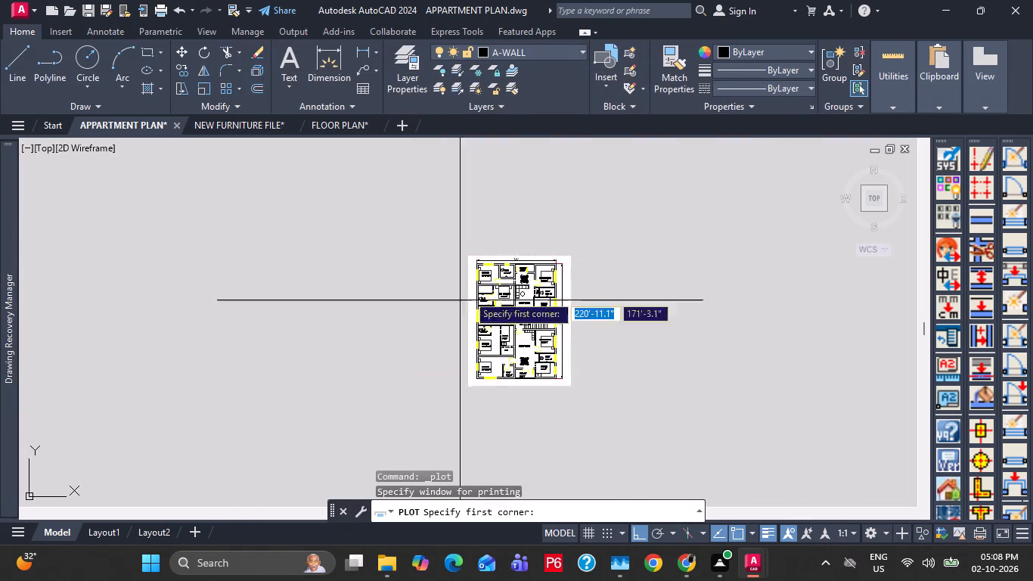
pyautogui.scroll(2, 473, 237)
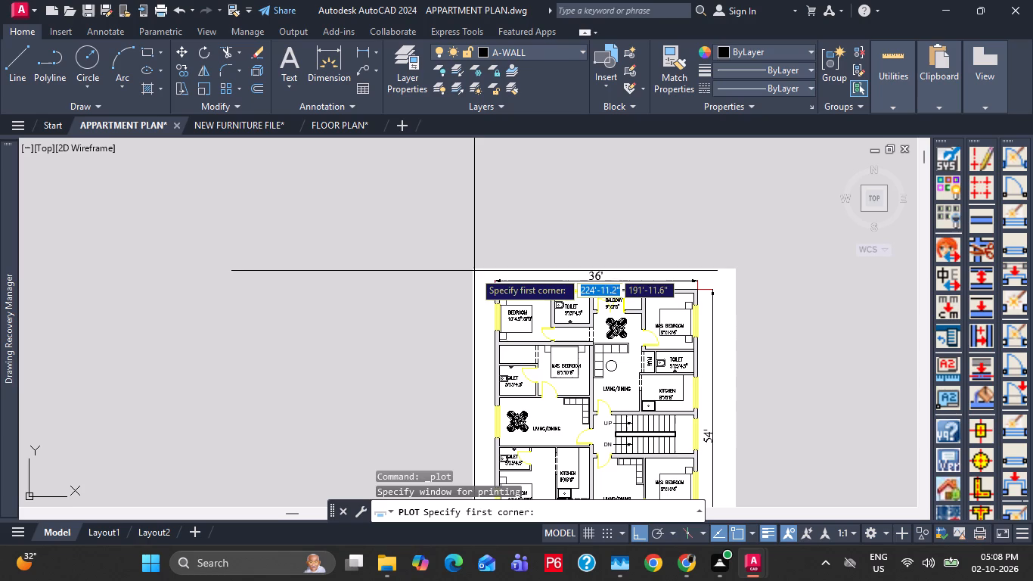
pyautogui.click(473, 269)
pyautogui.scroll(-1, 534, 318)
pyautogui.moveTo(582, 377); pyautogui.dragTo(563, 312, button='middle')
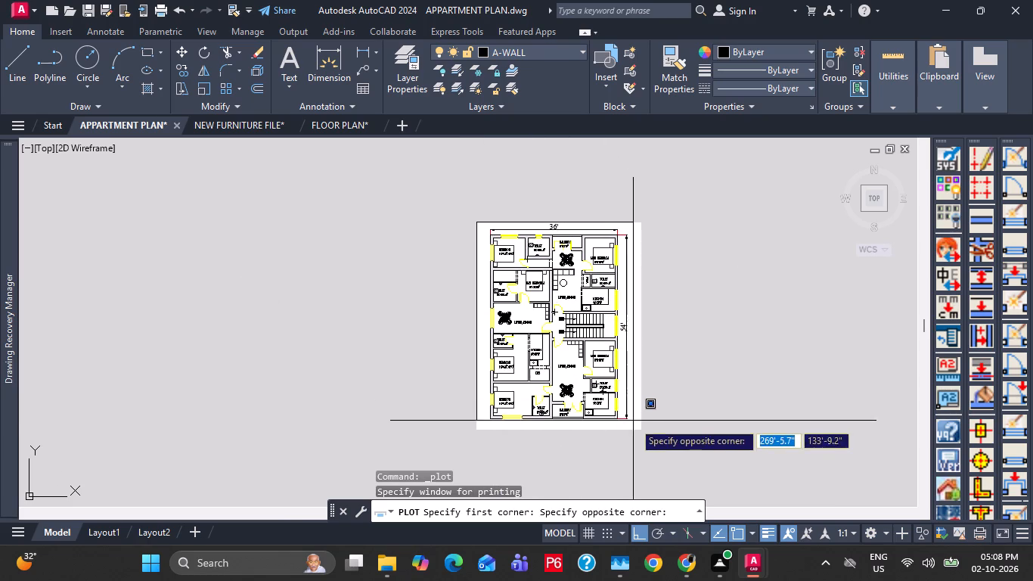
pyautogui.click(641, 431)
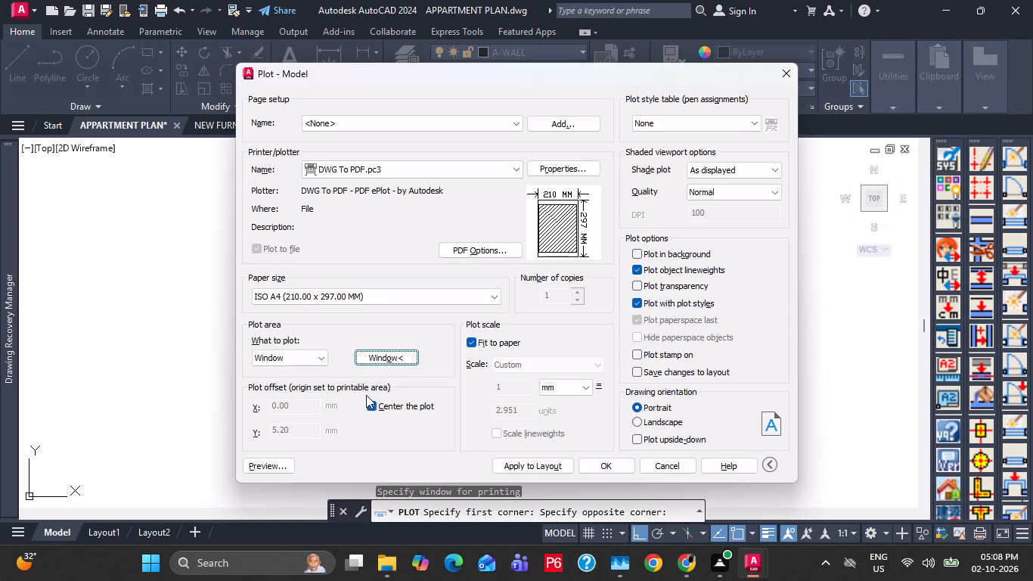
# Preview the DWG To PDF plot and examine the kitchen wall junction and the upper rooms at close range.
pyautogui.click(255, 471)
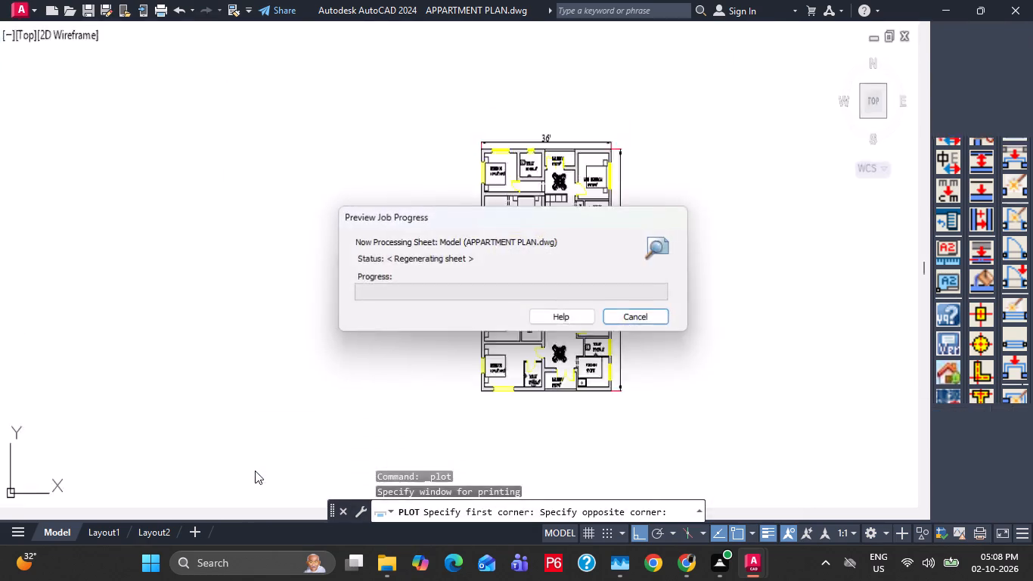
pyautogui.scroll(5, 494, 337)
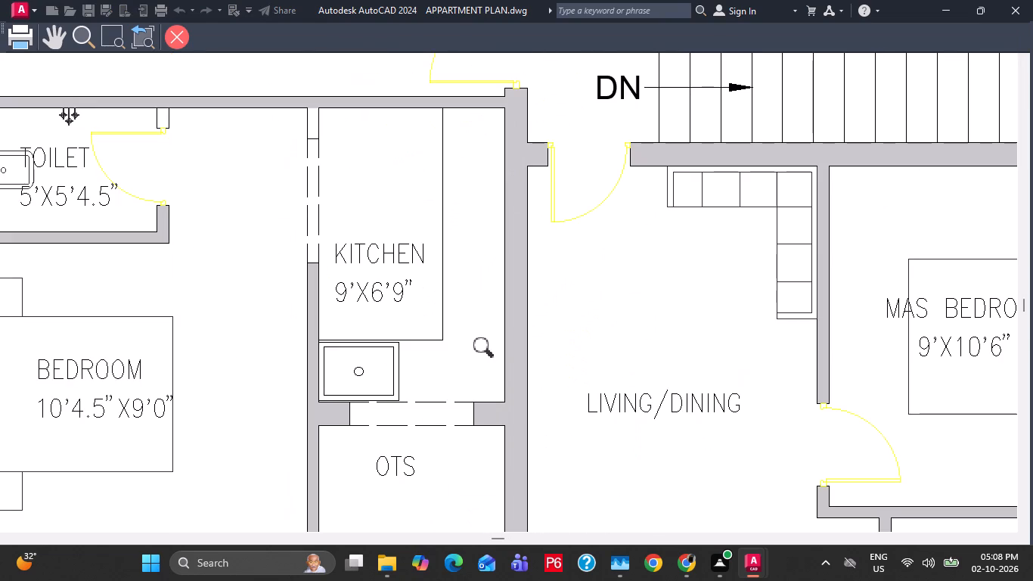
pyautogui.scroll(-2, 489, 350)
pyautogui.moveTo(492, 337); pyautogui.dragTo(462, 436, button='middle')
pyautogui.scroll(-2, 458, 337)
pyautogui.scroll(1, 507, 225)
pyautogui.moveTo(501, 267); pyautogui.dragTo(495, 424, button='middle')
pyautogui.scroll(1, 514, 244)
pyautogui.moveTo(514, 245); pyautogui.dragTo(516, 365, button='middle')
pyautogui.scroll(-2, 543, 252)
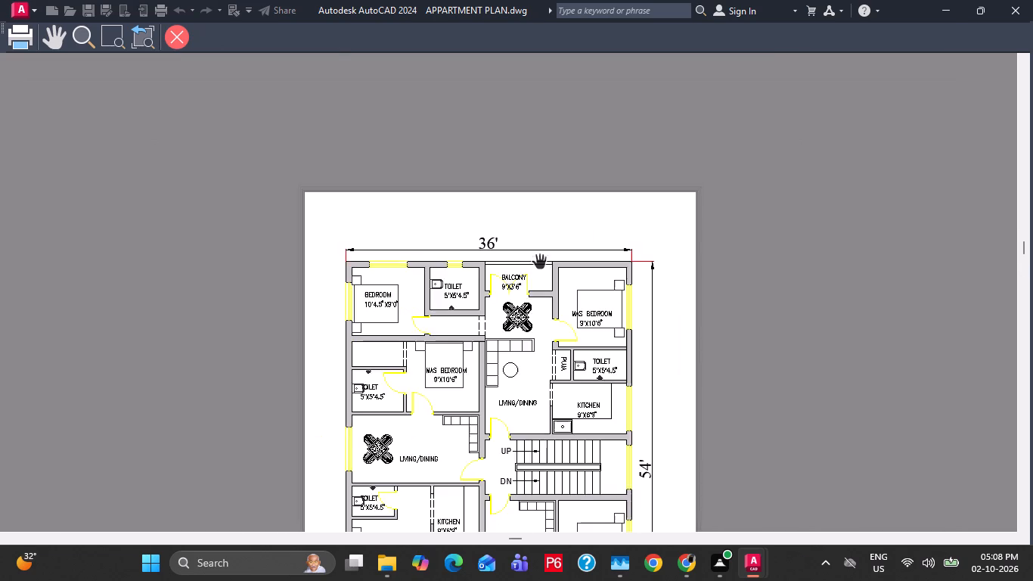
pyautogui.press('Escape')
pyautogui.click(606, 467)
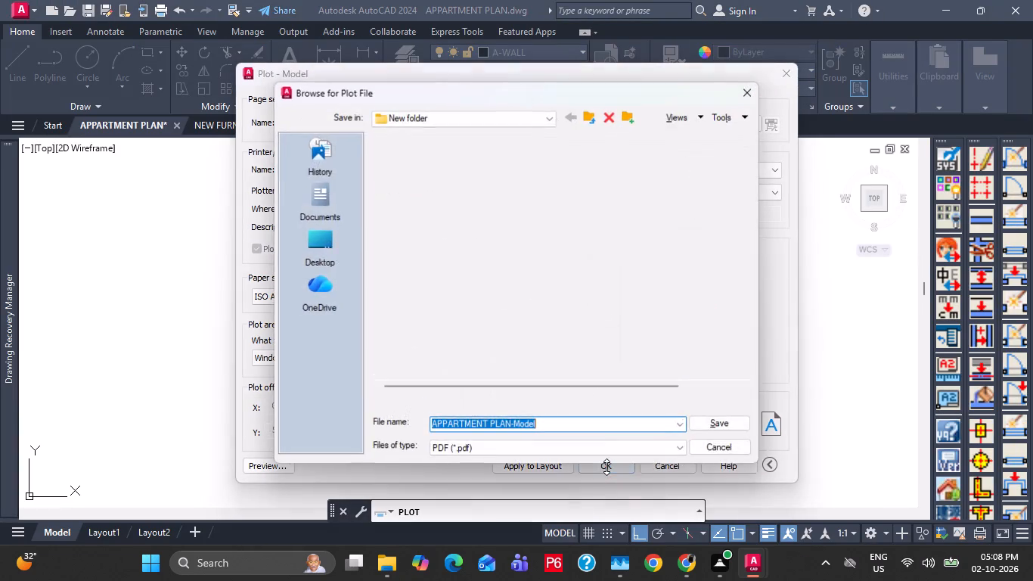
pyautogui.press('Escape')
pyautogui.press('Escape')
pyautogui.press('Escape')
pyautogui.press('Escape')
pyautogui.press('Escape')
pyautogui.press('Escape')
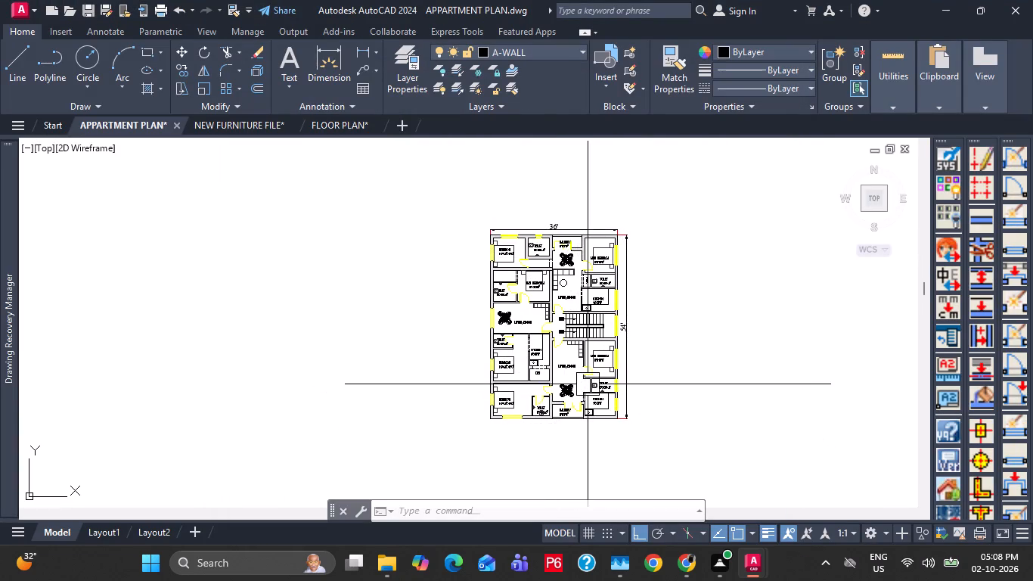
# Look over the full plan and save the APPARTMENT PLAN drawing.
pyautogui.hotkey('ctrl', 's')
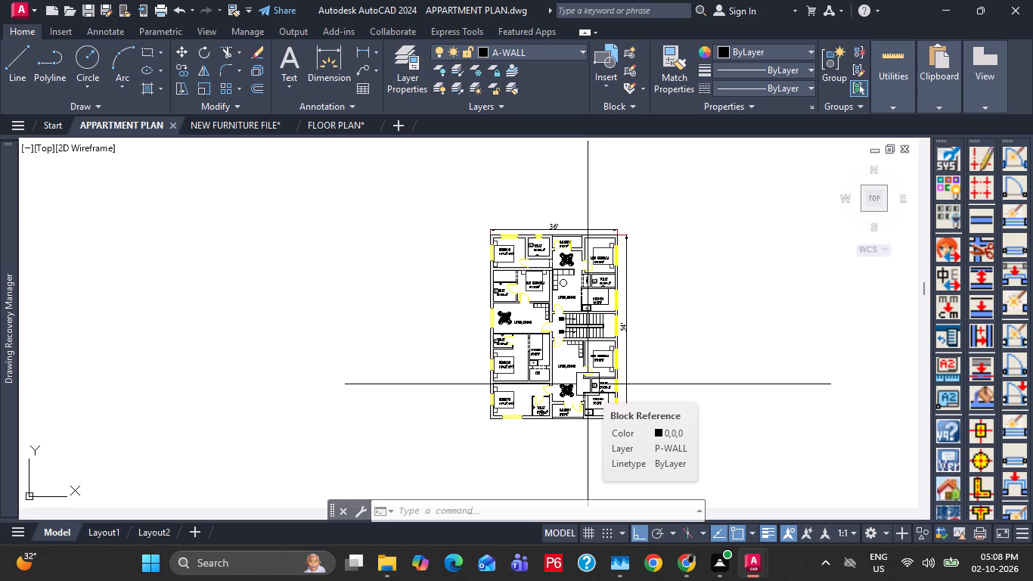
pyautogui.scroll(1, 632, 266)
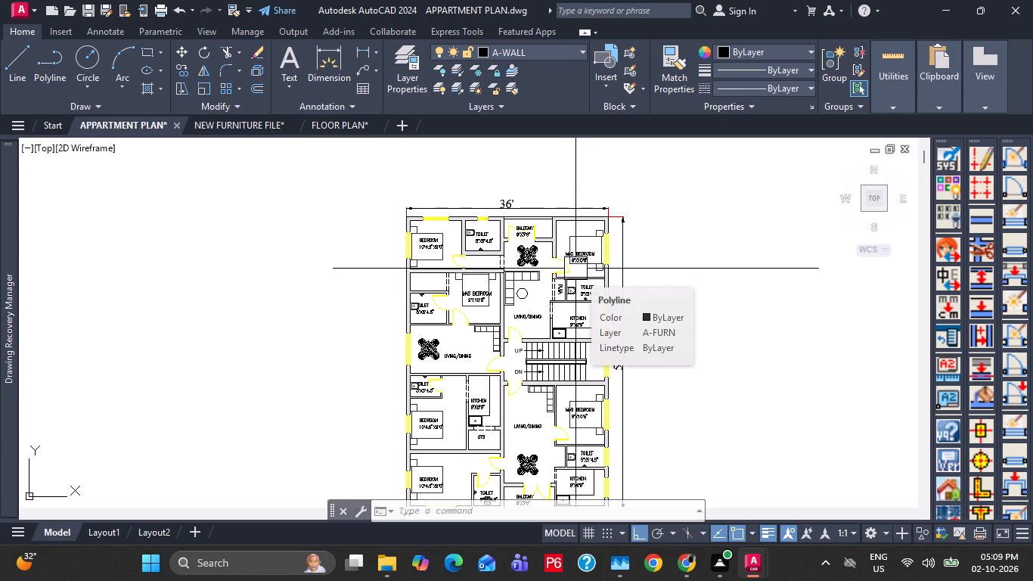
pyautogui.press('Escape')
pyautogui.press('Escape')
pyautogui.press('Escape')
pyautogui.hotkey('ctrl', 's')
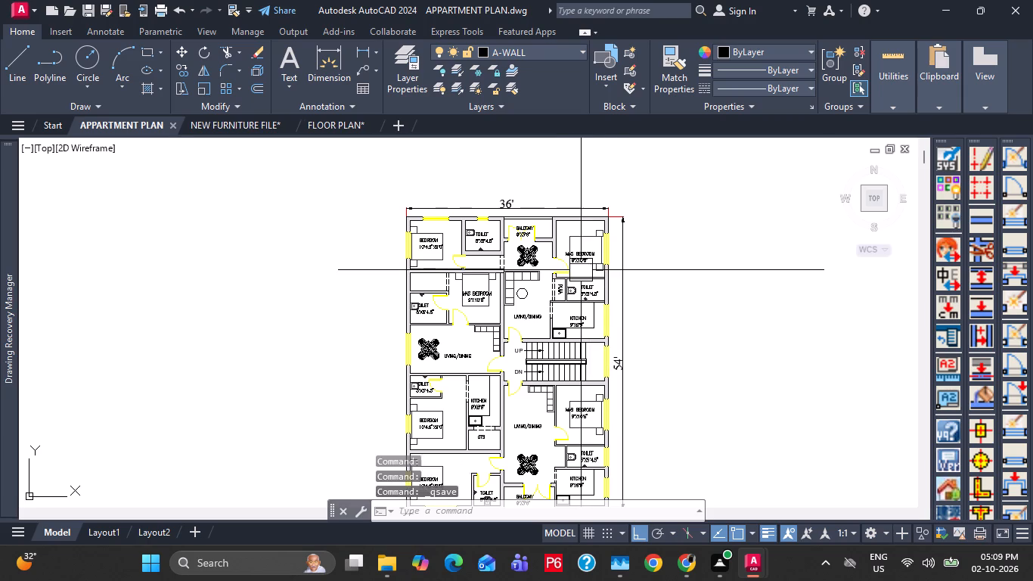
pyautogui.scroll(1, 580, 272)
pyautogui.press('Escape')
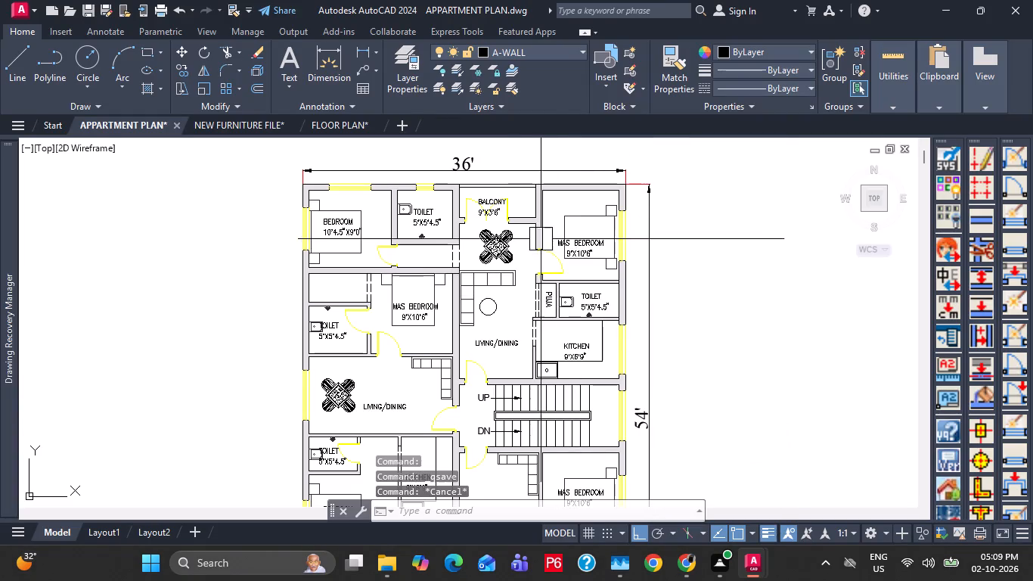
pyautogui.press('Escape')
pyautogui.scroll(-1, 528, 252)
pyautogui.hotkey('ctrl', 's')
# Turn on command logging for the drawing with LOGFILEON.
pyautogui.write('log')
pyautogui.click(684, 362)
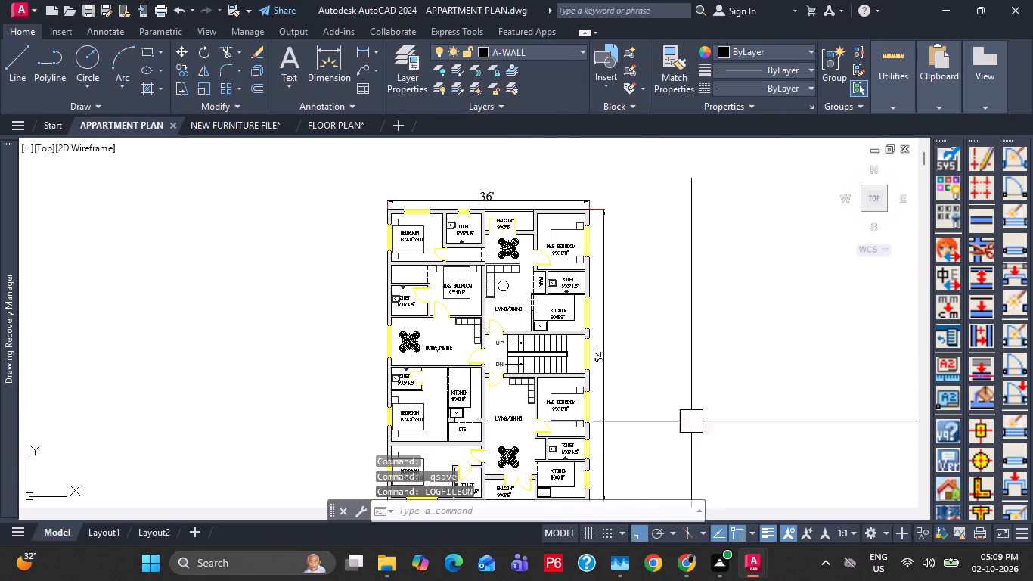